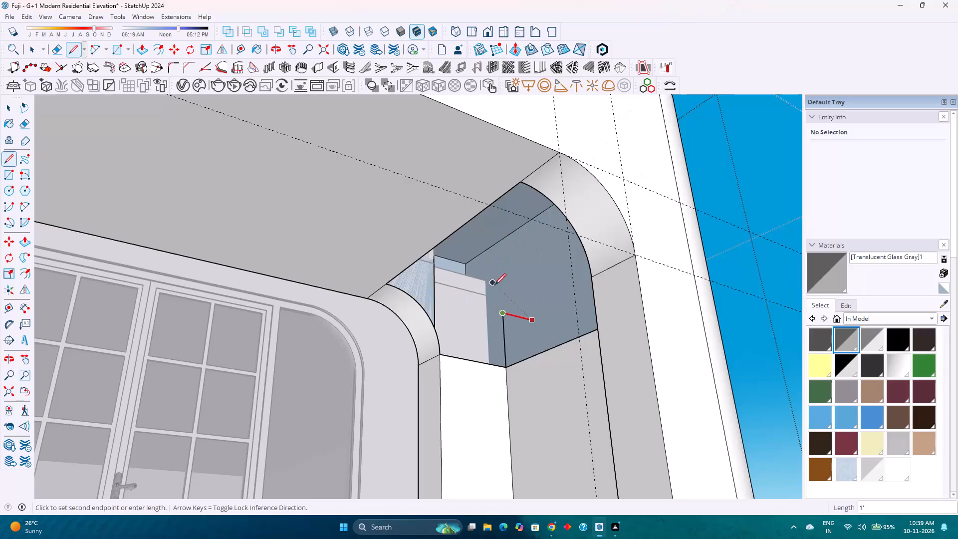
Finish the 3' 6" red-axis edge at the upper endpoint of the curved corner profile beside the doors.
{"action": "scroll", "coordinate": [497, 286], "scroll_direction": "down", "scroll_amount": 3}
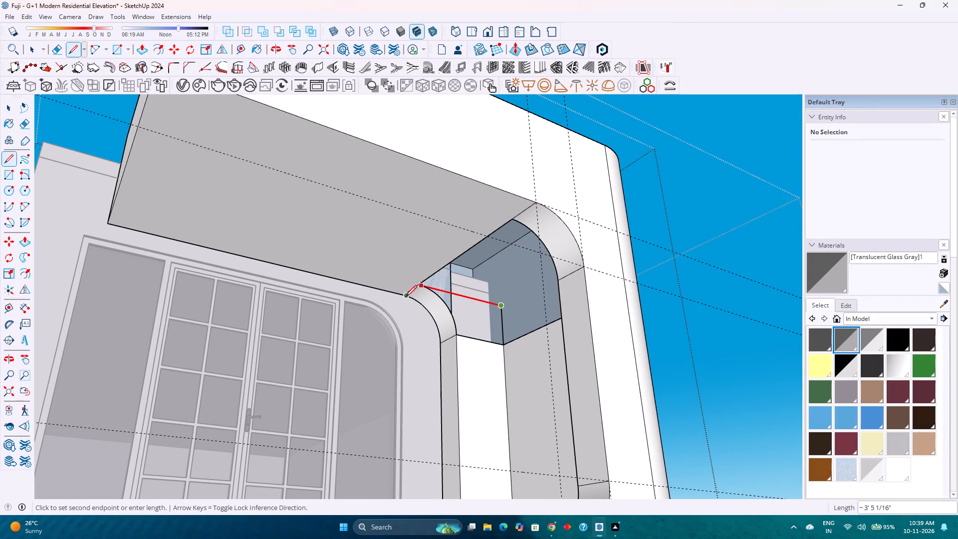
{"action": "scroll", "coordinate": [409, 295], "scroll_direction": "up", "scroll_amount": 13}
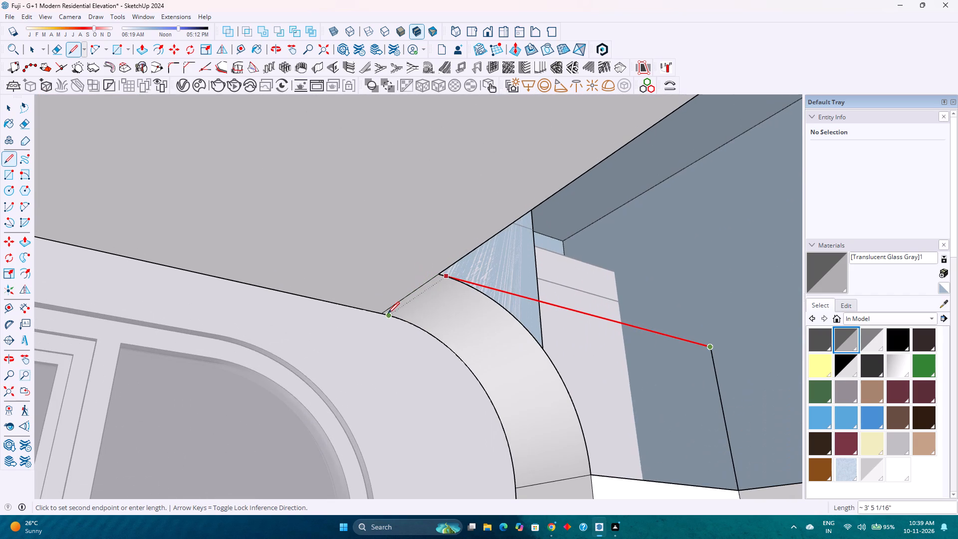
{"action": "left_click", "coordinate": [439, 272]}
Draw a 1' 6" vertical edge up from the recess's opposite outer corner and join the two verticals' tops with a 5' edge.
{"action": "scroll", "coordinate": [382, 271], "scroll_direction": "down", "scroll_amount": 11}
{"action": "middle_click_drag", "start_coordinate": [379, 269], "coordinate": [610, 260]}
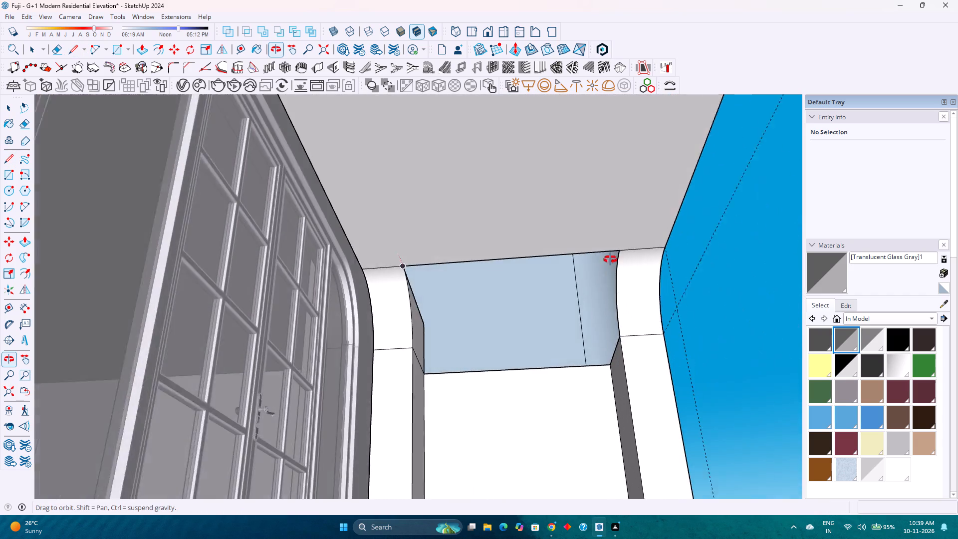
{"action": "middle_click_drag", "start_coordinate": [610, 260], "coordinate": [623, 262]}
{"action": "middle_click", "coordinate": [623, 262]}
{"action": "left_click", "coordinate": [597, 363]}
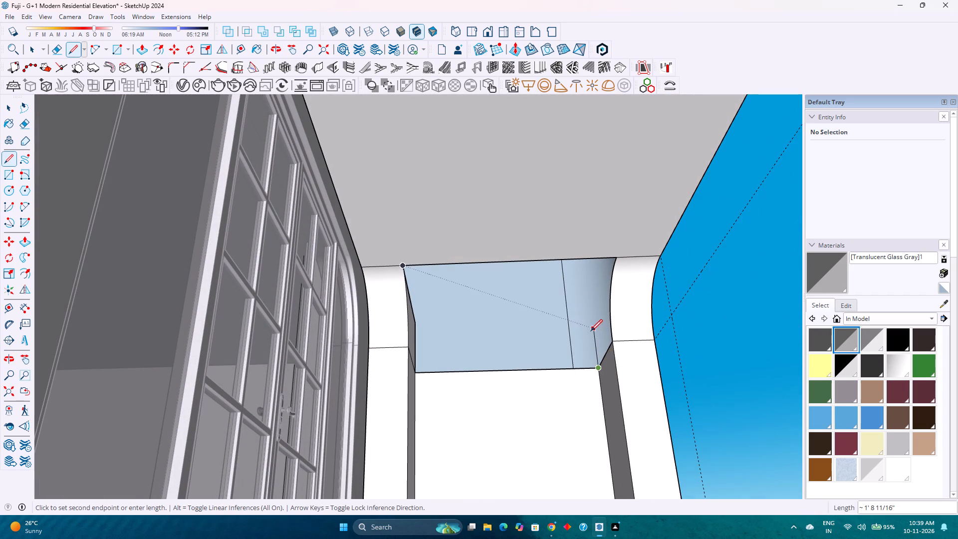
{"action": "key", "text": "Up"}
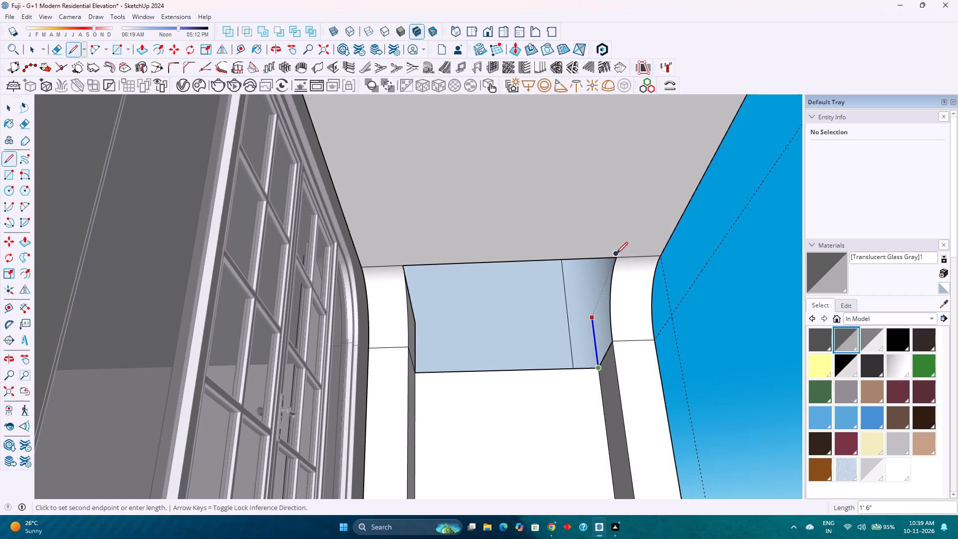
{"action": "left_click", "coordinate": [664, 253]}
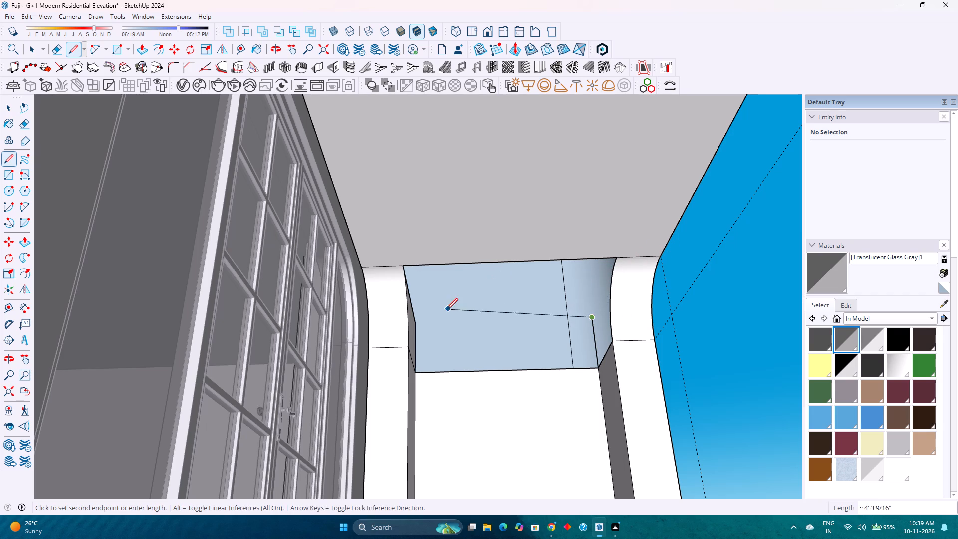
{"action": "left_click", "coordinate": [412, 322]}
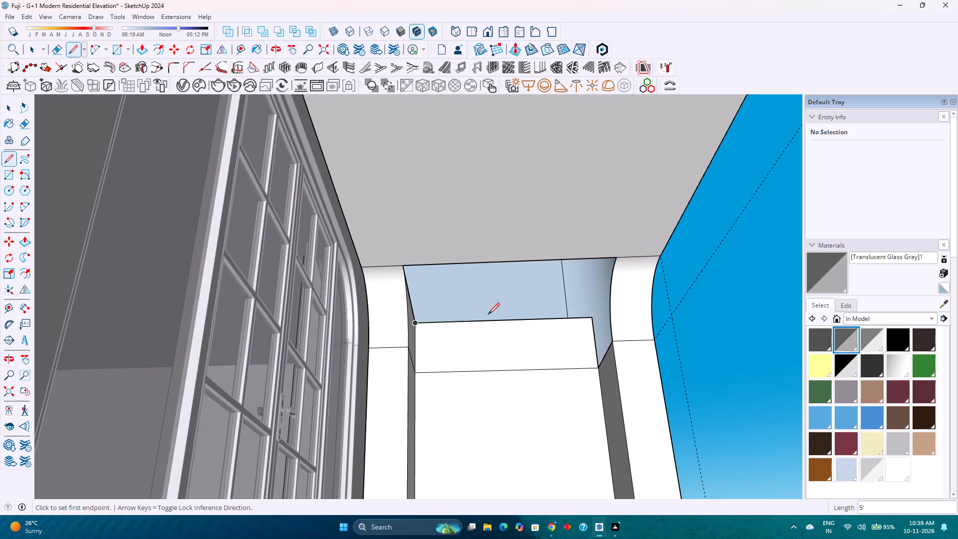
Draw a 3' 6" red-axis edge from the second vertical's top to the outer curved profile's upper endpoint, closing the recess ceiling.
{"action": "left_click", "coordinate": [592, 315]}
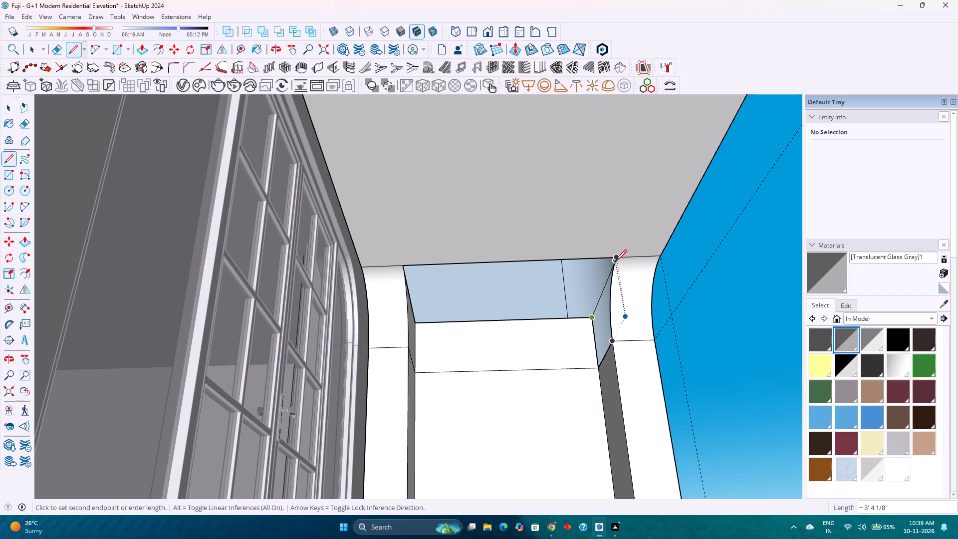
{"action": "key", "text": "Right"}
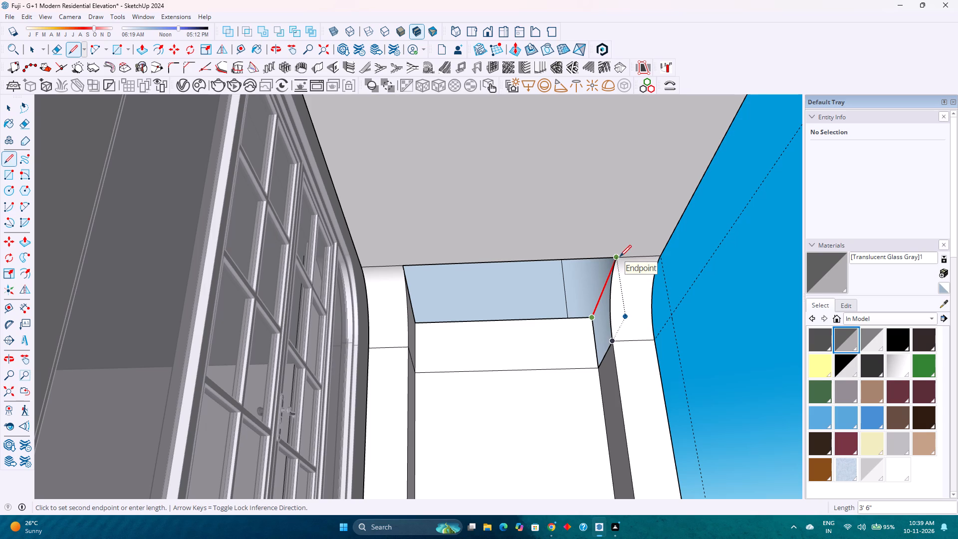
{"action": "scroll", "coordinate": [615, 259], "scroll_direction": "up", "scroll_amount": 6}
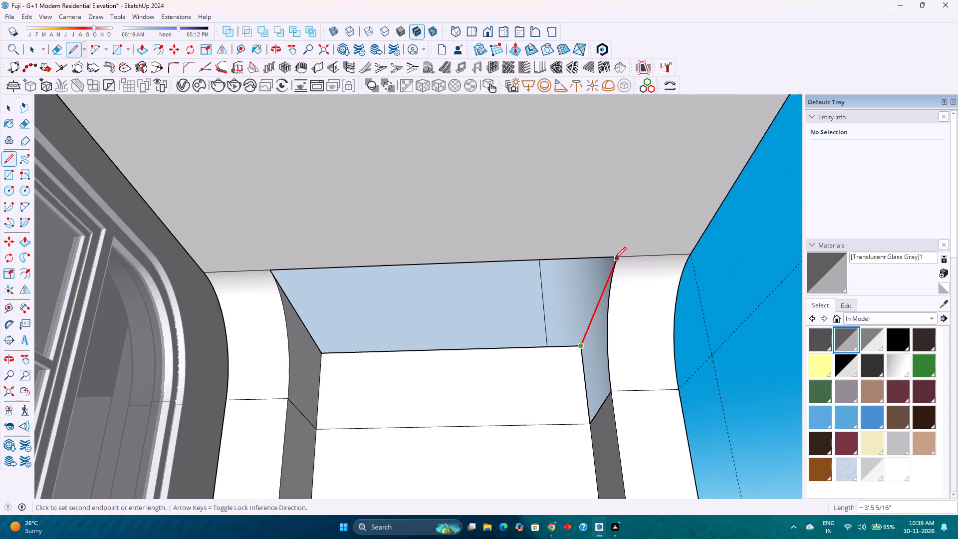
{"action": "scroll", "coordinate": [615, 259], "scroll_direction": "up", "scroll_amount": 11}
{"action": "middle_click", "coordinate": [613, 262]}
{"action": "middle_click", "coordinate": [615, 262]}
{"action": "scroll", "coordinate": [615, 262], "scroll_direction": "down", "scroll_amount": 5}
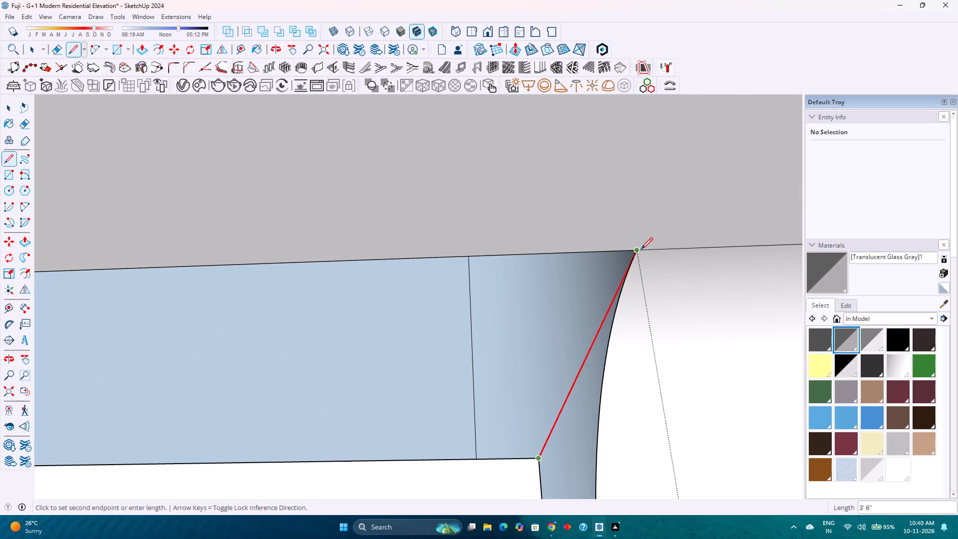
{"action": "left_click", "coordinate": [641, 249]}
Erase the seam edges across the upper outer panel and both end walls, and the edge between the recess and balcony ceilings.
{"action": "scroll", "coordinate": [539, 285], "scroll_direction": "down", "scroll_amount": 19}
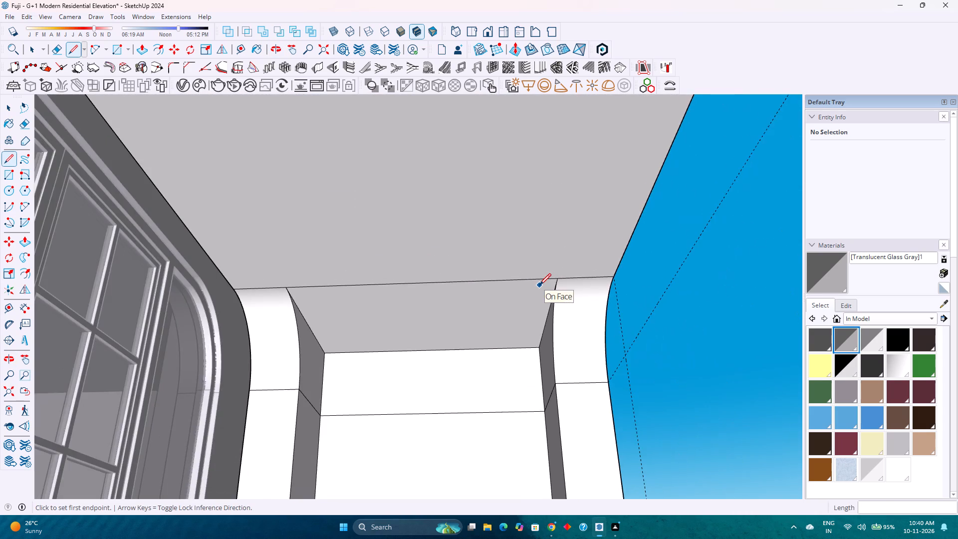
{"action": "middle_click_drag", "start_coordinate": [537, 287], "coordinate": [514, 301]}
{"action": "key", "text": "e"}
{"action": "left_click", "coordinate": [416, 432]}
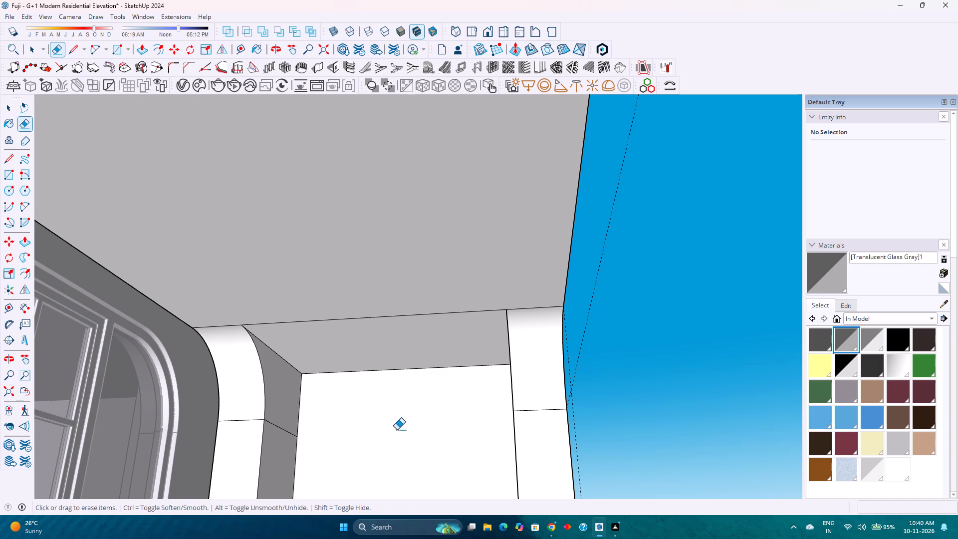
{"action": "left_click_drag", "start_coordinate": [277, 420], "coordinate": [277, 431]}
{"action": "middle_click_drag", "start_coordinate": [377, 420], "coordinate": [416, 412]}
{"action": "left_click_drag", "start_coordinate": [455, 291], "coordinate": [459, 297]}
{"action": "left_click_drag", "start_coordinate": [567, 414], "coordinate": [566, 407]}
Erase the lower edges of both recess end walls beside the open floor.
{"action": "scroll", "coordinate": [483, 367], "scroll_direction": "down", "scroll_amount": 3}
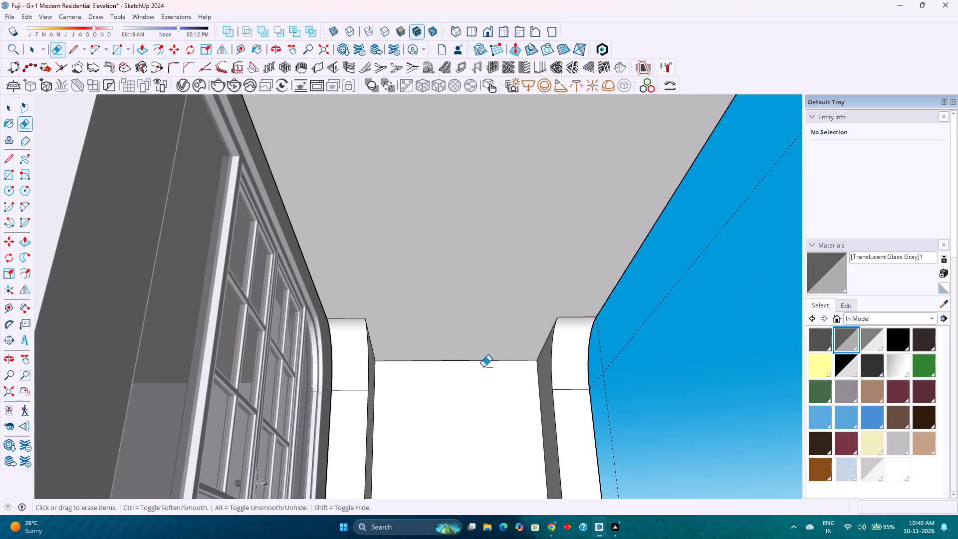
{"action": "middle_click_drag", "start_coordinate": [481, 368], "coordinate": [408, 372]}
{"action": "scroll", "coordinate": [406, 371], "scroll_direction": "down", "scroll_amount": 6}
{"action": "middle_click_drag", "start_coordinate": [381, 403], "coordinate": [445, 325], "text": "shift"}
{"action": "scroll", "coordinate": [453, 318], "scroll_direction": "down", "scroll_amount": 3}
{"action": "middle_click_drag", "start_coordinate": [453, 318], "coordinate": [441, 353]}
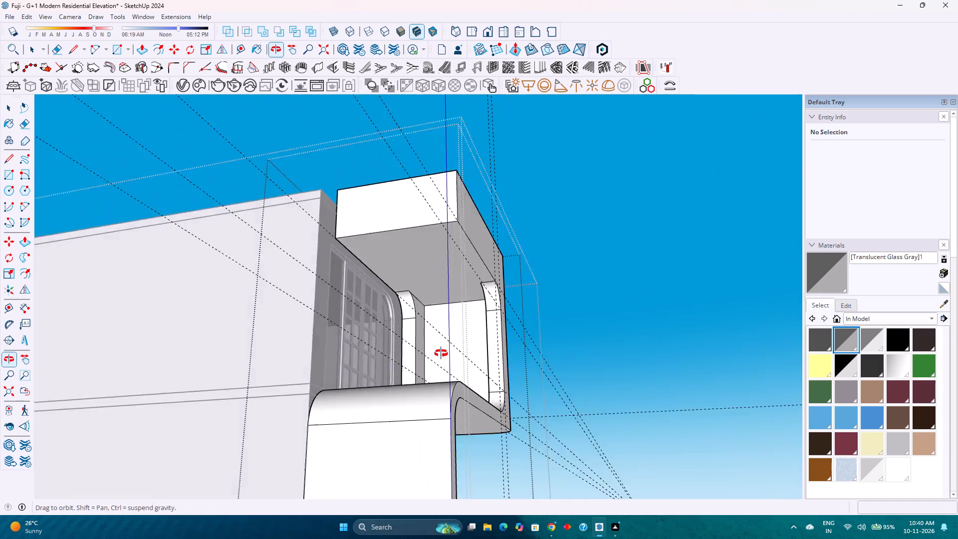
{"action": "middle_click_drag", "start_coordinate": [441, 353], "coordinate": [407, 451]}
{"action": "middle_click", "coordinate": [407, 451]}
{"action": "middle_click_drag", "start_coordinate": [418, 451], "coordinate": [413, 375], "text": "shift"}
{"action": "scroll", "coordinate": [413, 377], "scroll_direction": "up", "scroll_amount": 3}
{"action": "middle_click_drag", "start_coordinate": [414, 378], "coordinate": [491, 423]}
{"action": "middle_click", "coordinate": [495, 423]}
{"action": "scroll", "coordinate": [506, 414], "scroll_direction": "up", "scroll_amount": 6}
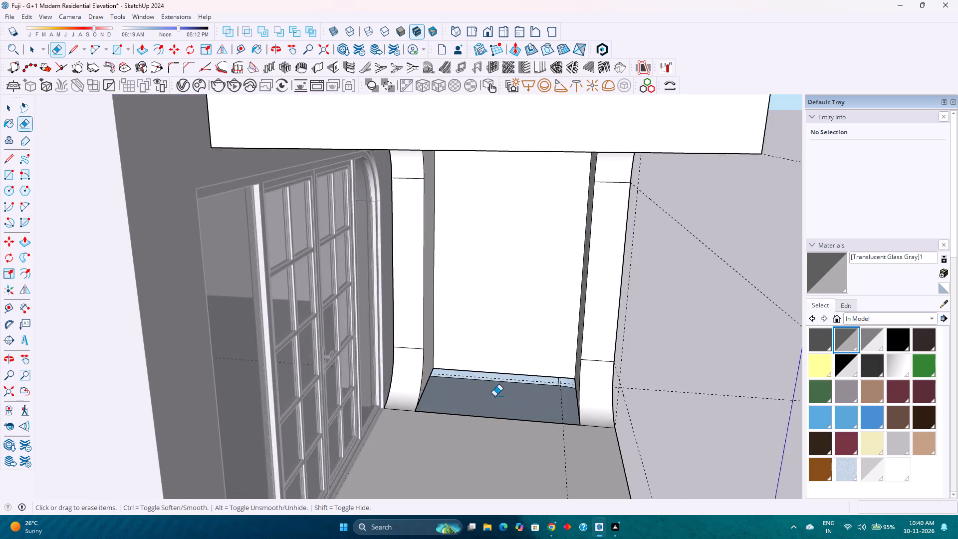
{"action": "scroll", "coordinate": [494, 396], "scroll_direction": "up", "scroll_amount": 3}
{"action": "left_click", "coordinate": [387, 379]}
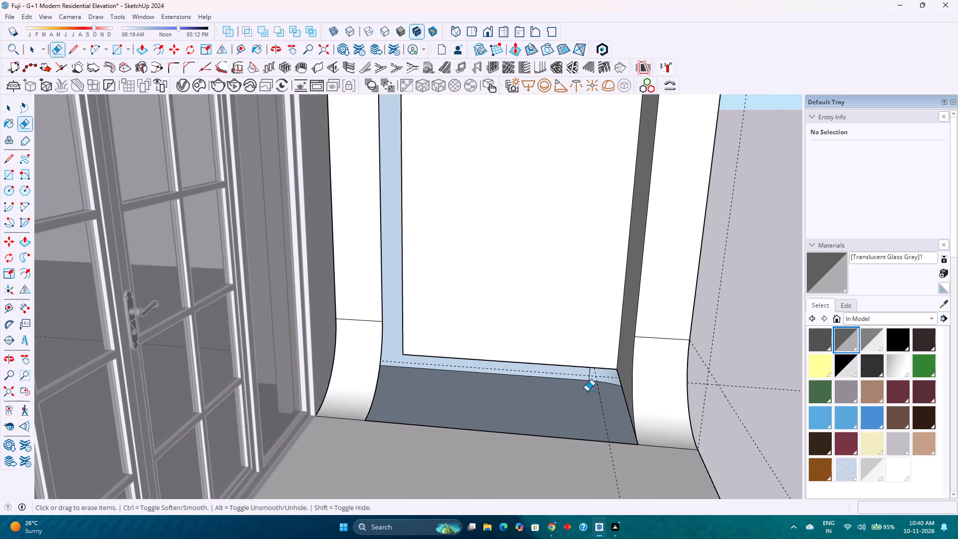
{"action": "left_click", "coordinate": [621, 389]}
Draw a red-axis edge from the recess's door-side lower outer corner to the lower end of the curved profile beside the doors.
{"action": "middle_click_drag", "start_coordinate": [546, 363], "coordinate": [541, 363]}
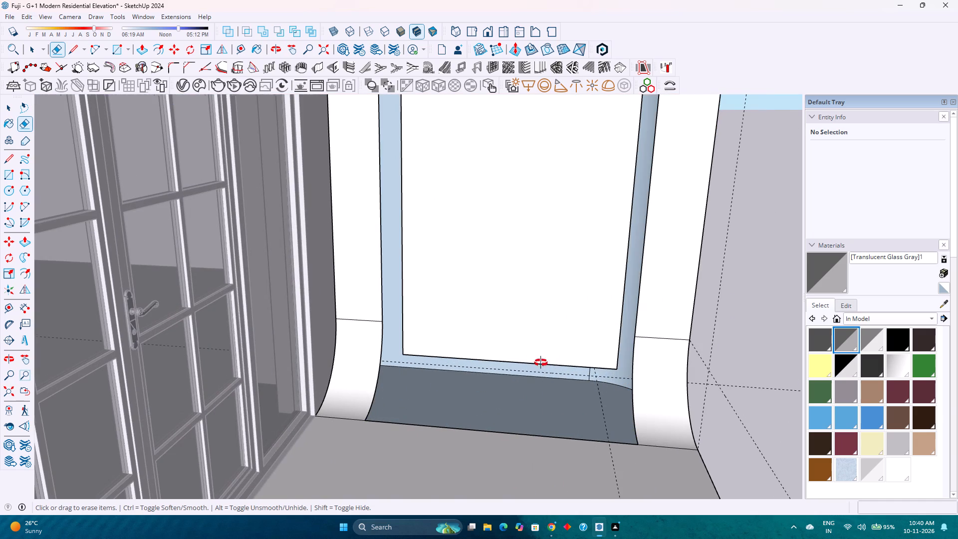
{"action": "middle_click_drag", "start_coordinate": [541, 363], "coordinate": [408, 363]}
{"action": "key", "text": "l"}
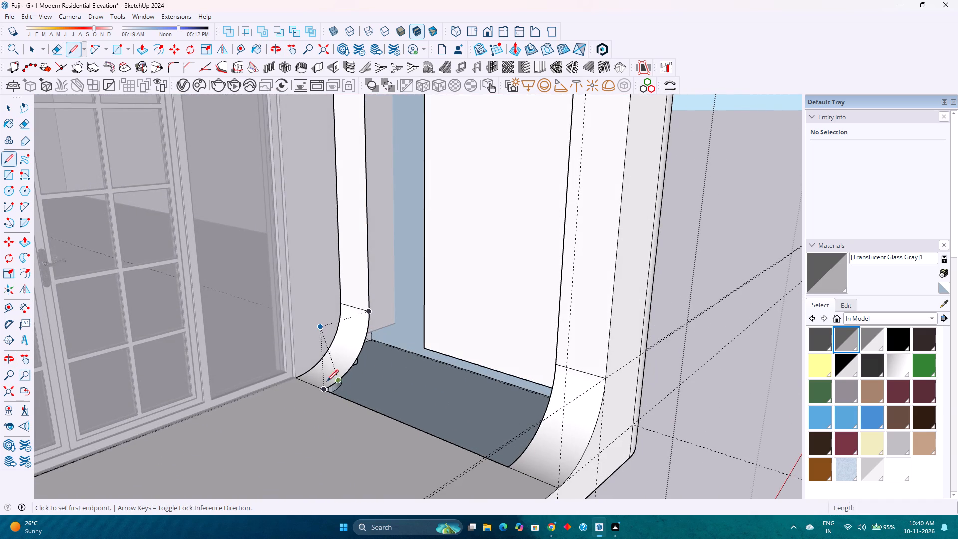
{"action": "left_click", "coordinate": [424, 348]}
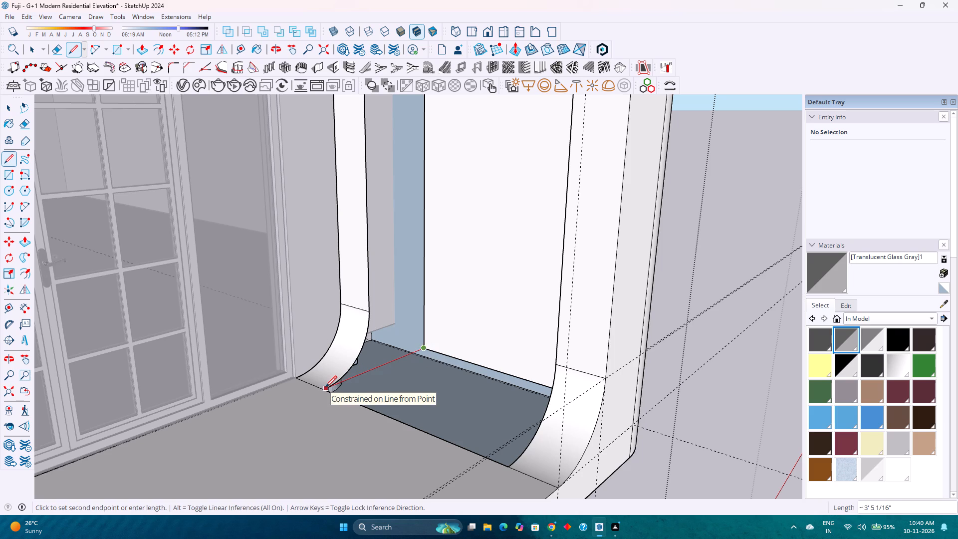
{"action": "key", "text": "Right"}
{"action": "scroll", "coordinate": [317, 391], "scroll_direction": "up", "scroll_amount": 5}
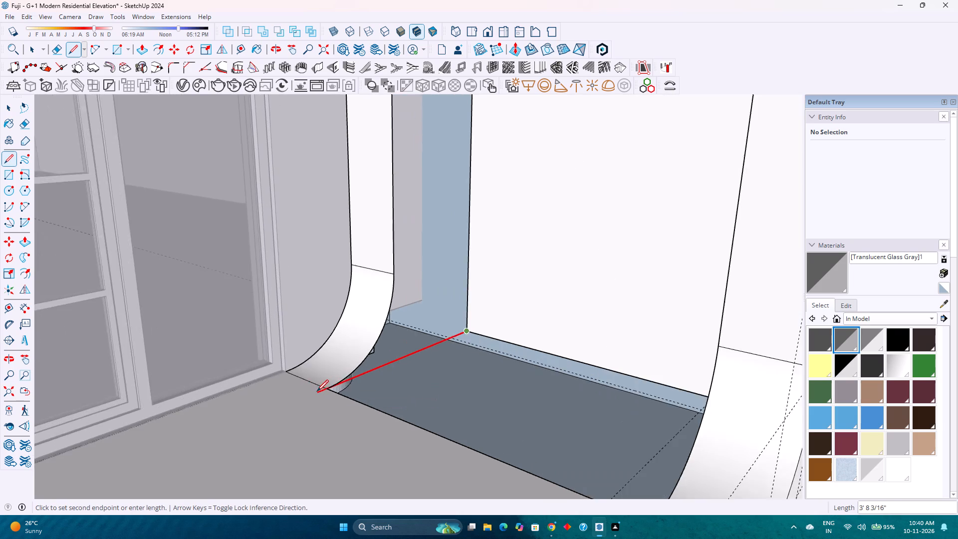
{"action": "scroll", "coordinate": [317, 391], "scroll_direction": "up", "scroll_amount": 20}
{"action": "scroll", "coordinate": [317, 391], "scroll_direction": "up", "scroll_amount": 2}
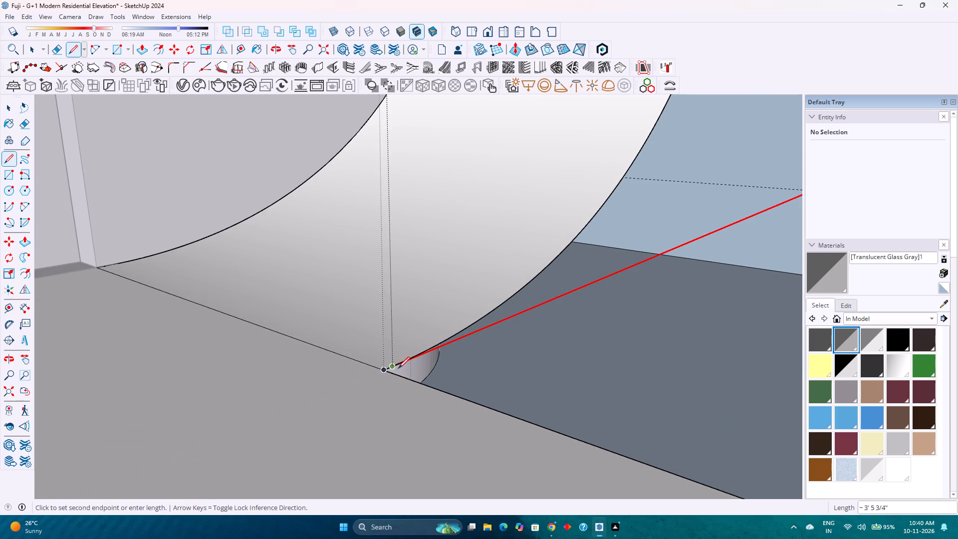
{"action": "left_click", "coordinate": [383, 367]}
{"action": "scroll", "coordinate": [352, 364], "scroll_direction": "down", "scroll_amount": 14}
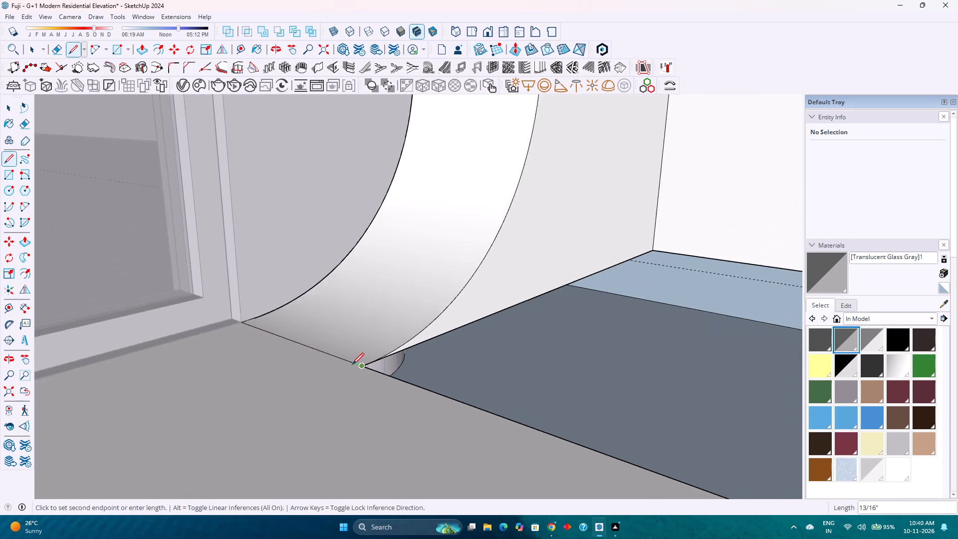
{"action": "scroll", "coordinate": [352, 364], "scroll_direction": "down", "scroll_amount": 2}
{"action": "scroll", "coordinate": [352, 364], "scroll_direction": "up", "scroll_amount": 1}
{"action": "middle_click_drag", "start_coordinate": [353, 364], "coordinate": [439, 382]}
{"action": "scroll", "coordinate": [441, 382], "scroll_direction": "down", "scroll_amount": 8}
{"action": "middle_click_drag", "start_coordinate": [528, 349], "coordinate": [442, 323], "text": "shift"}
{"action": "middle_click", "coordinate": [442, 323], "text": "shift"}
{"action": "middle_click_drag", "start_coordinate": [443, 323], "coordinate": [525, 350]}
{"action": "middle_click", "coordinate": [525, 350]}
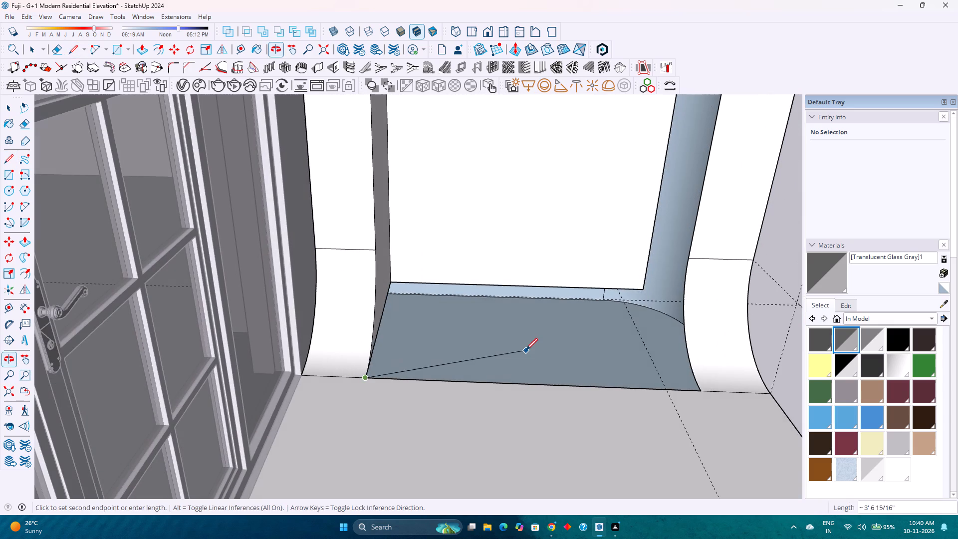
{"action": "key", "text": "Escape"}
Draw an edge from the recess's other lower outer corner to the lower end of the outer curved profile.
{"action": "left_click", "coordinate": [644, 289]}
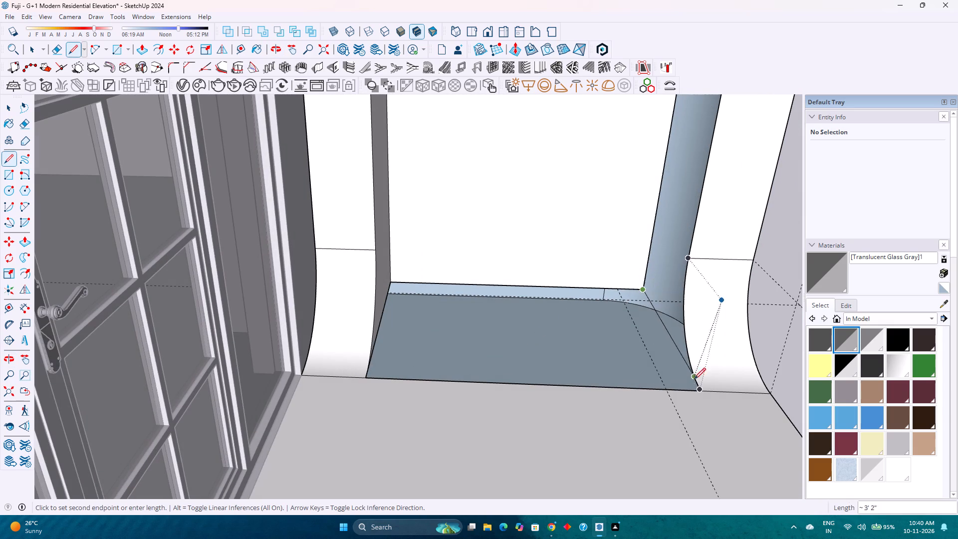
{"action": "left_click", "coordinate": [705, 393]}
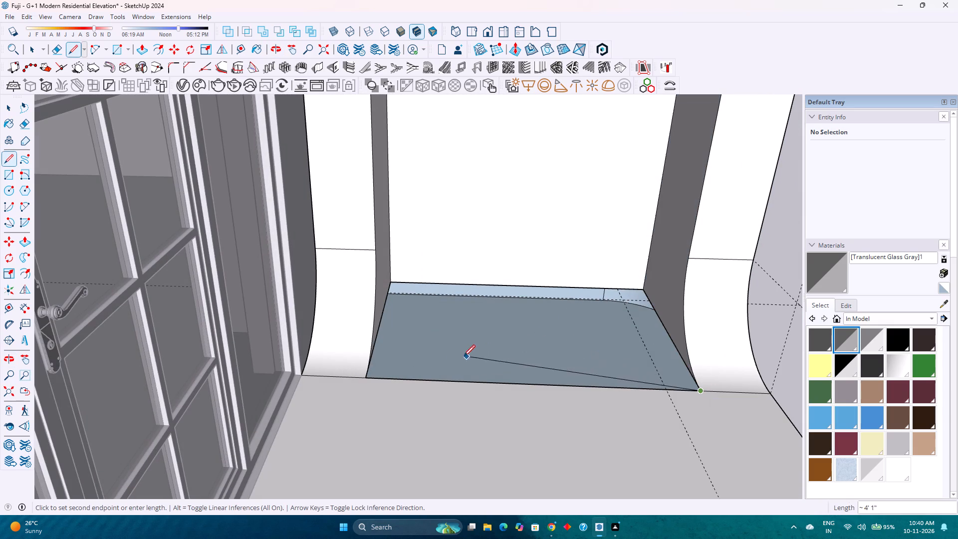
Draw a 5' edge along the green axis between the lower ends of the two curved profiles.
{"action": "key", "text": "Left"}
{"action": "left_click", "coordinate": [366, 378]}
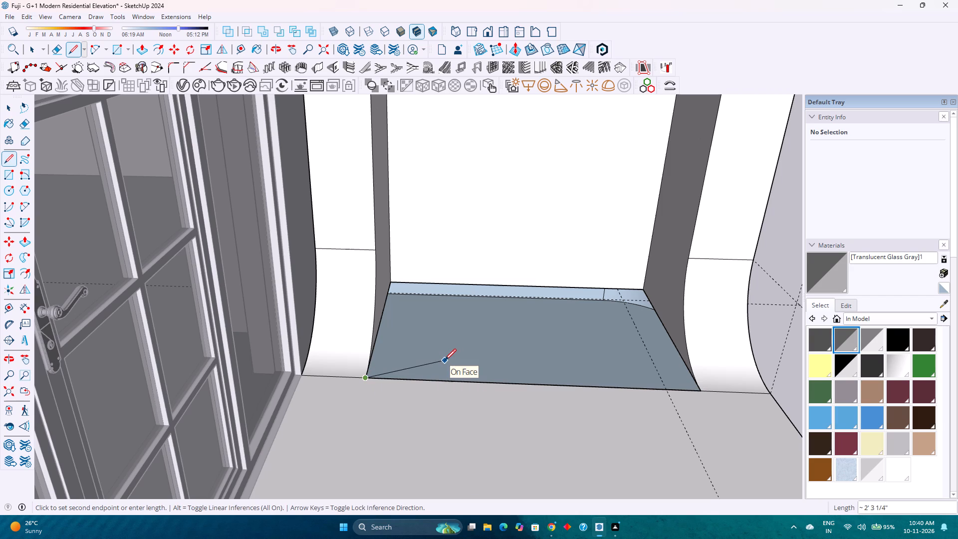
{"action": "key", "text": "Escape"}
Delete the edge separating the recess's open floor from the balcony floor.
{"action": "scroll", "coordinate": [511, 315], "scroll_direction": "up", "scroll_amount": 2}
{"action": "middle_click_drag", "start_coordinate": [531, 314], "coordinate": [484, 334]}
{"action": "middle_click", "coordinate": [484, 334]}
{"action": "key", "text": "space"}
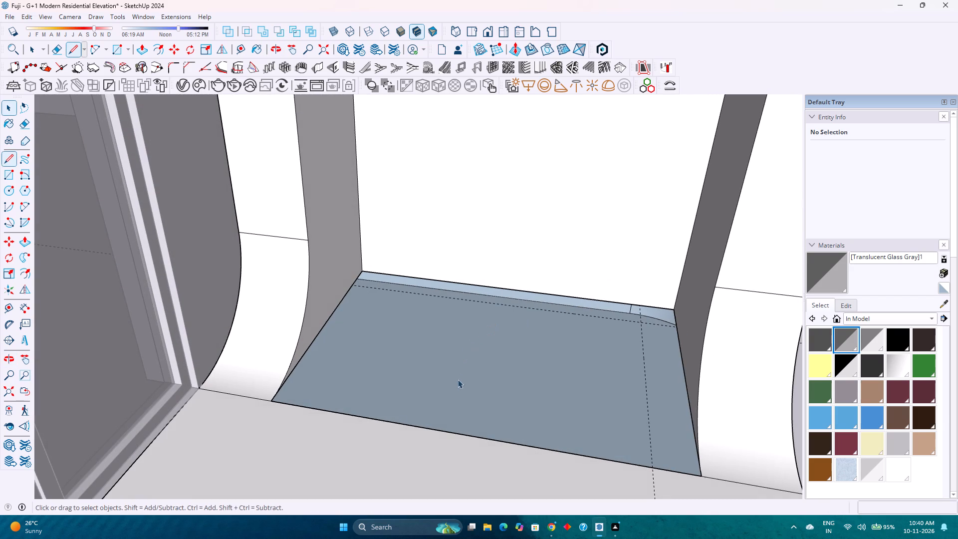
{"action": "left_click", "coordinate": [445, 428]}
{"action": "left_click", "coordinate": [446, 432]}
{"action": "key", "text": "Delete"}
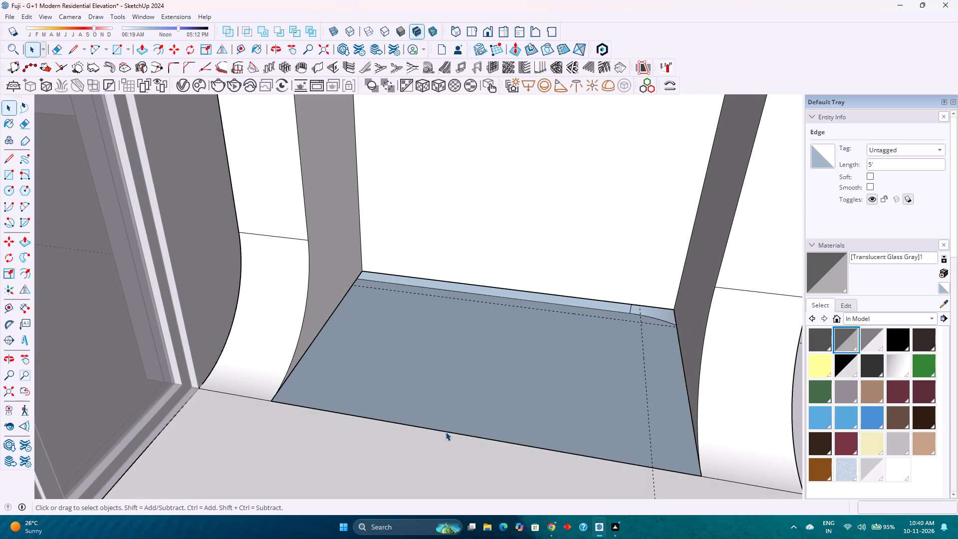
{"action": "left_click", "coordinate": [453, 435]}
{"action": "left_click", "coordinate": [453, 433]}
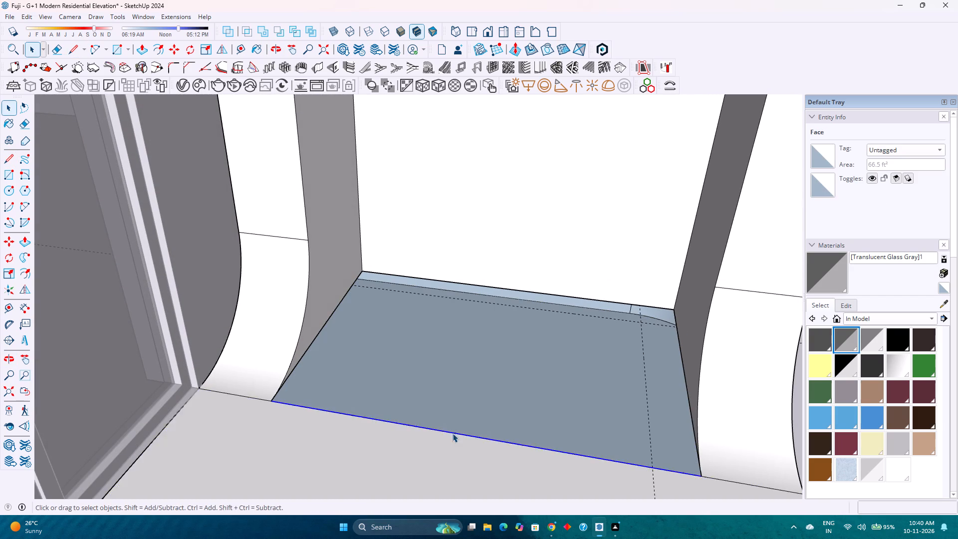
{"action": "key", "text": "Delete"}
Examine the opened balcony floor from several angles, including the face visible beneath it.
{"action": "scroll", "coordinate": [470, 387], "scroll_direction": "down", "scroll_amount": 13}
{"action": "middle_click_drag", "start_coordinate": [473, 378], "coordinate": [529, 282], "text": "shift"}
{"action": "scroll", "coordinate": [534, 273], "scroll_direction": "down", "scroll_amount": 1}
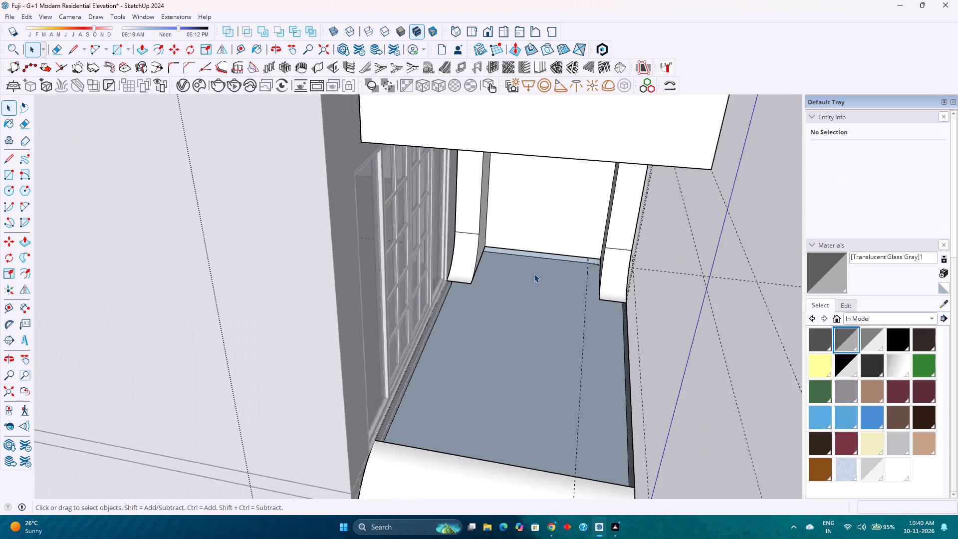
{"action": "scroll", "coordinate": [534, 273], "scroll_direction": "down", "scroll_amount": 4}
{"action": "middle_click_drag", "start_coordinate": [549, 323], "coordinate": [422, 312]}
{"action": "middle_click_drag", "start_coordinate": [409, 328], "coordinate": [450, 290], "text": "shift"}
{"action": "scroll", "coordinate": [460, 292], "scroll_direction": "up", "scroll_amount": 3}
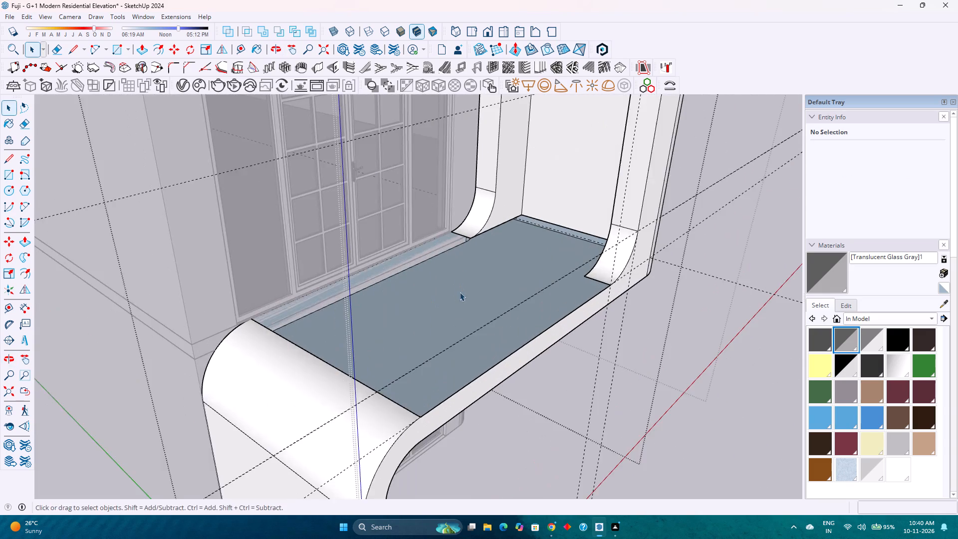
{"action": "middle_click_drag", "start_coordinate": [460, 292], "coordinate": [429, 305]}
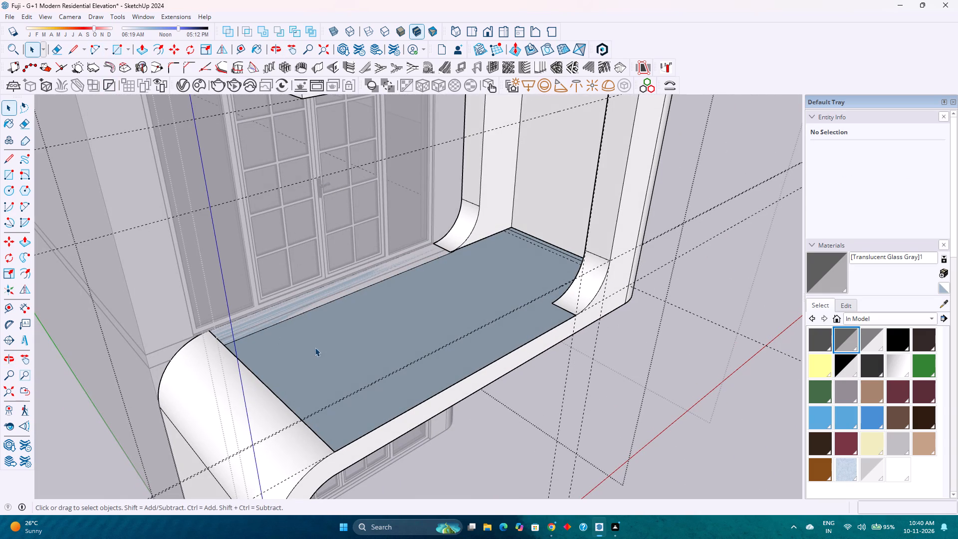
{"action": "left_click", "coordinate": [292, 300]}
{"action": "left_click", "coordinate": [292, 297]}
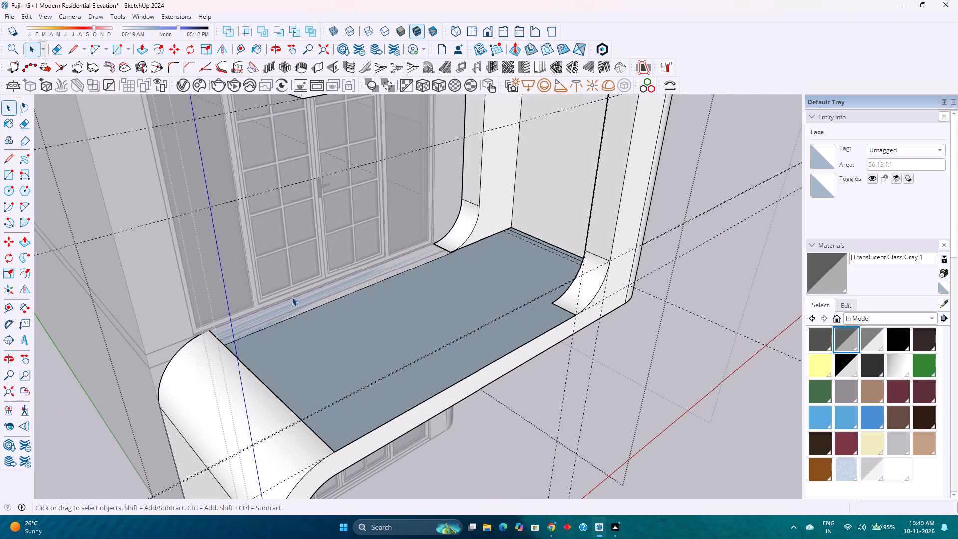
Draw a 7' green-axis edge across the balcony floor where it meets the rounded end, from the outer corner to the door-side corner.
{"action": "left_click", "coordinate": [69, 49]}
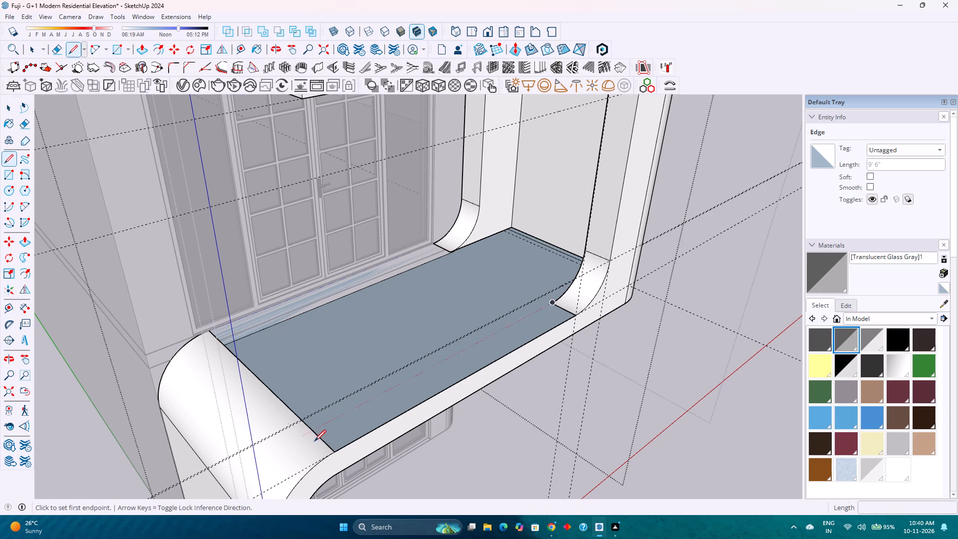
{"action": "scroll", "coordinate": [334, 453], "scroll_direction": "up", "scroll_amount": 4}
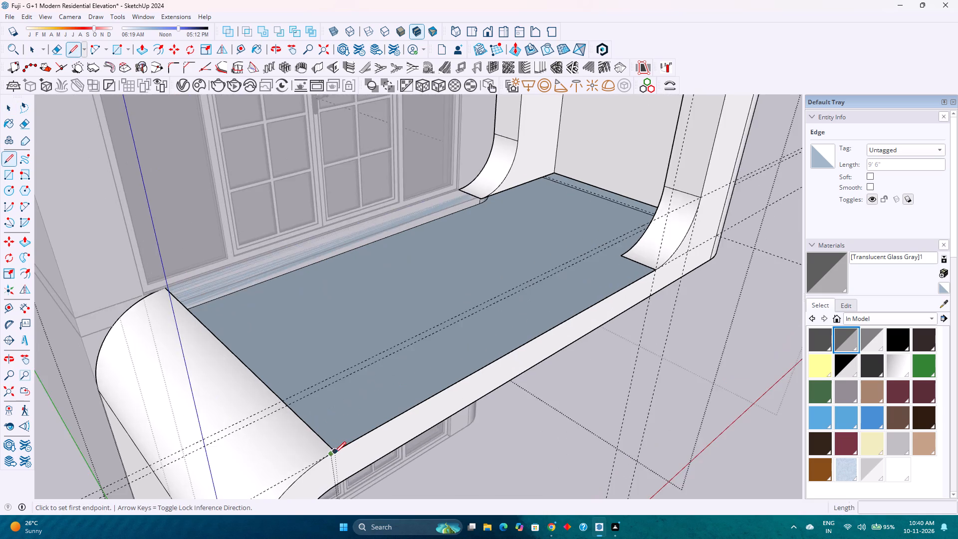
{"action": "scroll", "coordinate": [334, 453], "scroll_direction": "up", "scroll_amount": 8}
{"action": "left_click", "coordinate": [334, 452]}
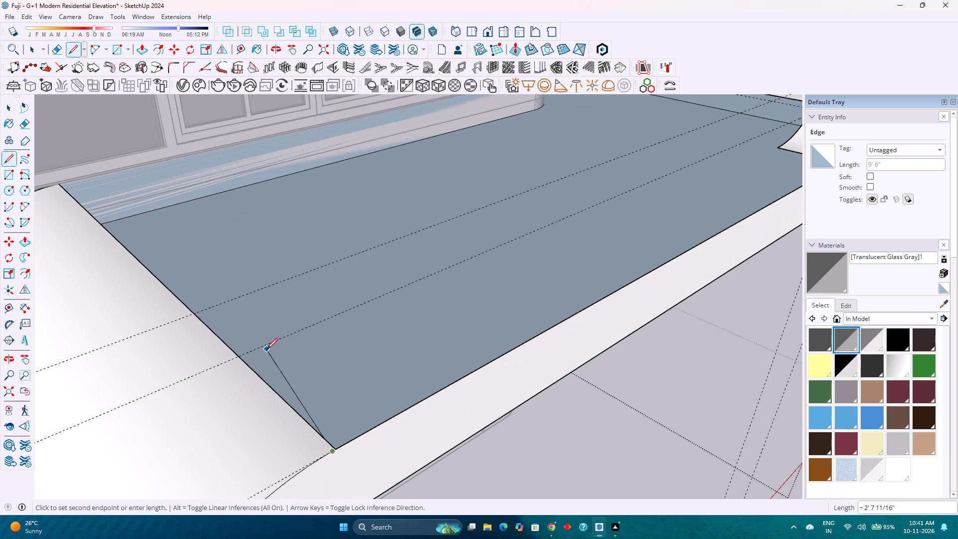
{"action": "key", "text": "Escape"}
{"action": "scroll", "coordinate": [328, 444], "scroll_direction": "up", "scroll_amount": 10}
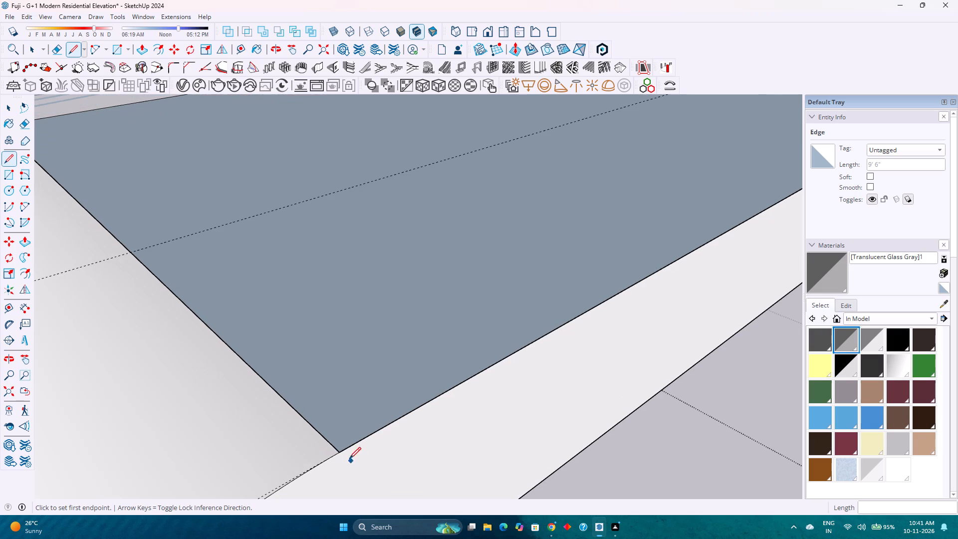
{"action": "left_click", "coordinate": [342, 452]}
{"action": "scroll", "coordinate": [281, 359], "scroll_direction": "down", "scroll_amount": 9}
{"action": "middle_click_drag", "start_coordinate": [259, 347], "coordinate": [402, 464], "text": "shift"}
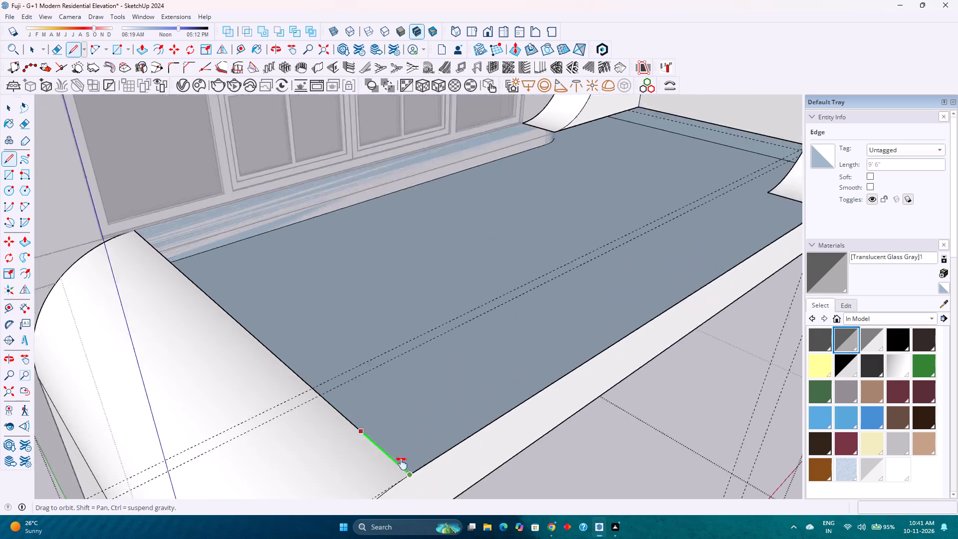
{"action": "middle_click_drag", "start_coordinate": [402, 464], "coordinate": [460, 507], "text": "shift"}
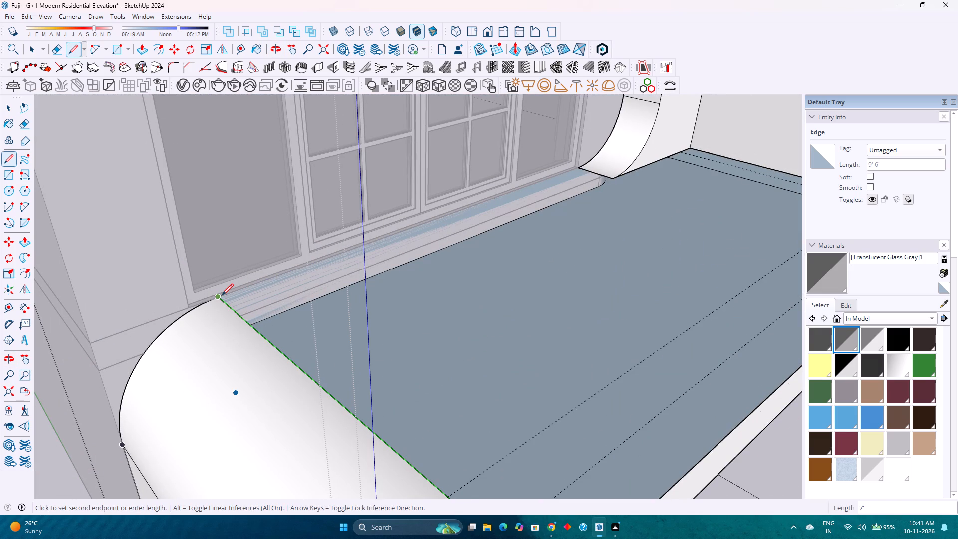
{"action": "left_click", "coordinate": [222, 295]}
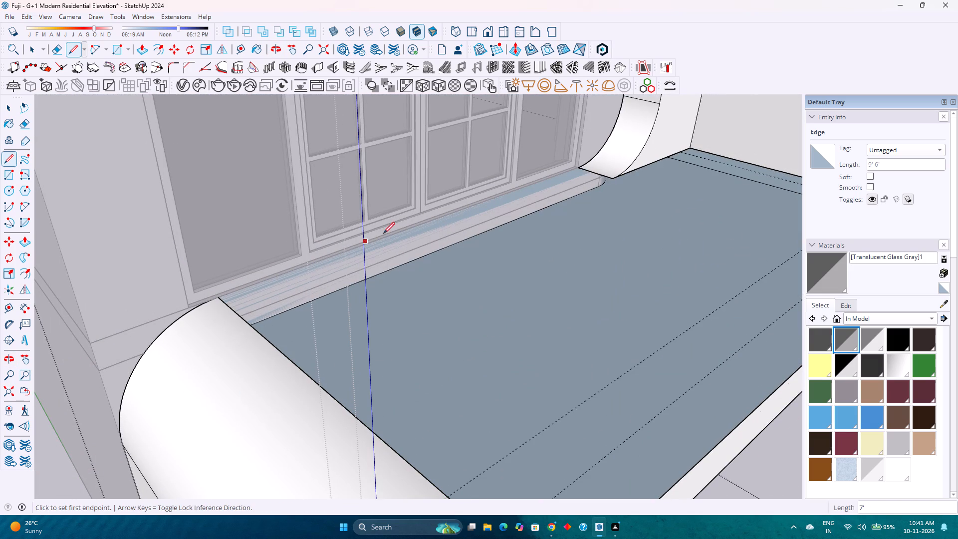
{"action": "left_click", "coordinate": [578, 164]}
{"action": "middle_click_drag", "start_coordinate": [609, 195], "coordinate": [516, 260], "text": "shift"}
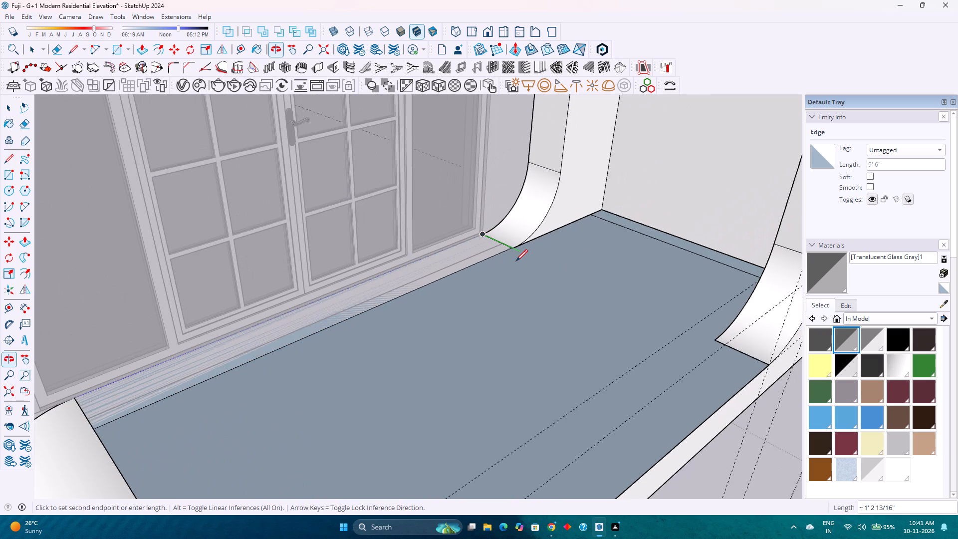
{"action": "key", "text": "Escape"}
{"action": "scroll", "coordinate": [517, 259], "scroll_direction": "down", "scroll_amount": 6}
Undo the recess edits, from the latest floor changes back to before the recess was pushed in.
{"action": "key", "text": "ctrl+z"}
{"action": "key", "text": "ctrl+z"}
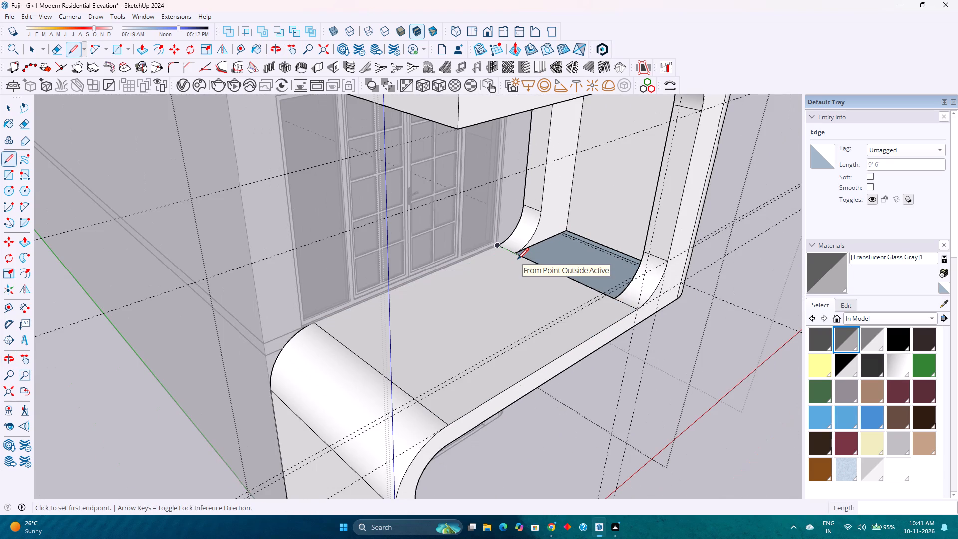
{"action": "key", "text": "ctrl+z"}
{"action": "key", "text": "ctrl+z"}
{"action": "key", "text": "ctrl+z"}
{"action": "key", "text": "ctrl+z"}
{"action": "key", "text": "ctrl+z"}
{"action": "key", "text": "ctrl+z"}
{"action": "key", "text": "ctrl+z"}
{"action": "key", "text": "ctrl+z"}
{"action": "key", "text": "ctrl+z"}
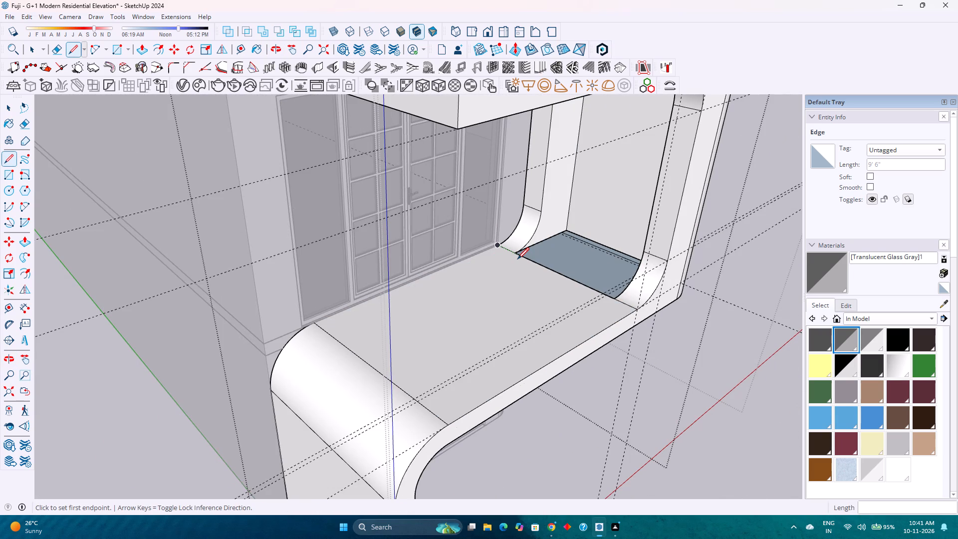
{"action": "key", "text": "ctrl+z"}
{"action": "key", "text": "ctrl+z"}
{"action": "key", "text": "space"}
{"action": "key", "text": "ctrl+z"}
{"action": "key", "text": "ctrl+z"}
{"action": "key", "text": "ctrl+z"}
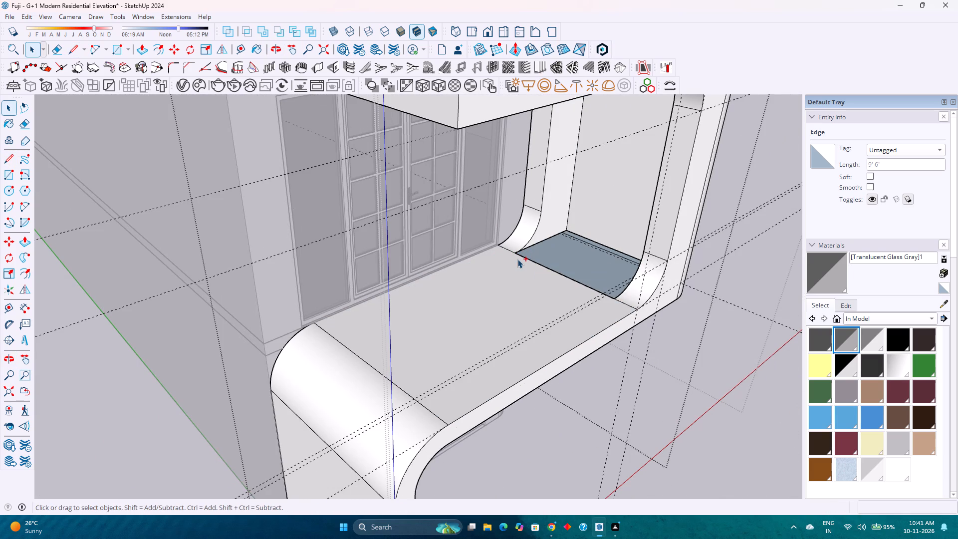
{"action": "key", "text": "ctrl+z"}
{"action": "key", "text": "ctrl+z"}
{"action": "key", "text": "ctrl+z"}
{"action": "key", "text": "ctrl+z"}
{"action": "key", "text": "ctrl+z"}
{"action": "key", "text": "ctrl+z"}
{"action": "key", "text": "ctrl+z"}
{"action": "key", "text": "ctrl+z"}
{"action": "key", "text": "ctrl+z"}
{"action": "key", "text": "ctrl+z"}
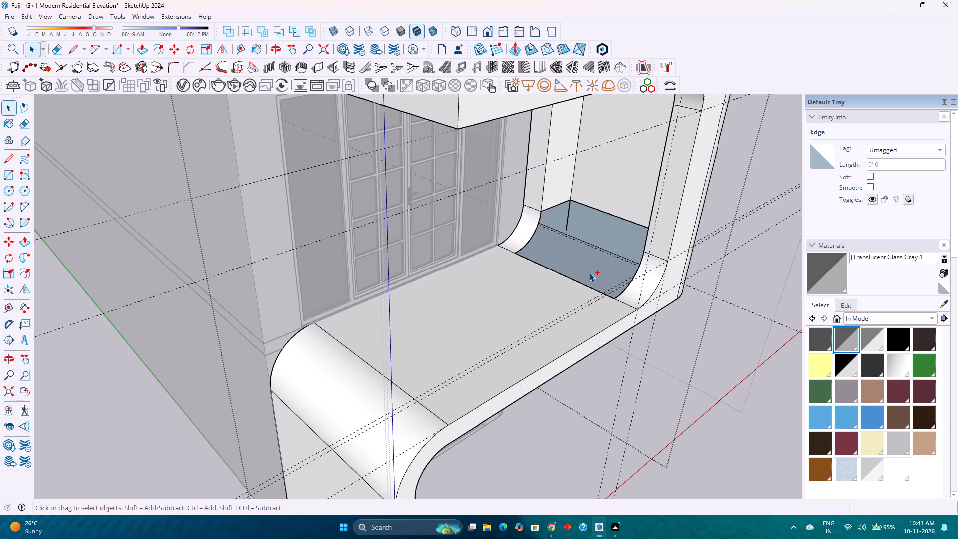
{"action": "key", "text": "ctrl+z"}
{"action": "key", "text": "ctrl+z"}
{"action": "key", "text": "ctrl+z"}
{"action": "key", "text": "ctrl+z"}
{"action": "key", "text": "ctrl+z"}
{"action": "key", "text": "ctrl+z"}
{"action": "key", "text": "ctrl+z"}
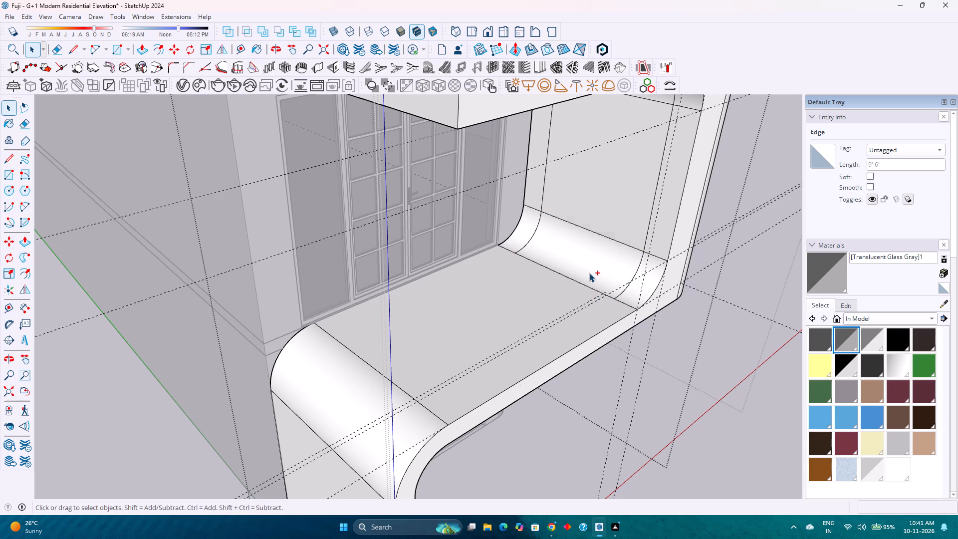
Redo the recess push and the removal of the curved faces in front of it.
{"action": "key", "text": "ctrl+y"}
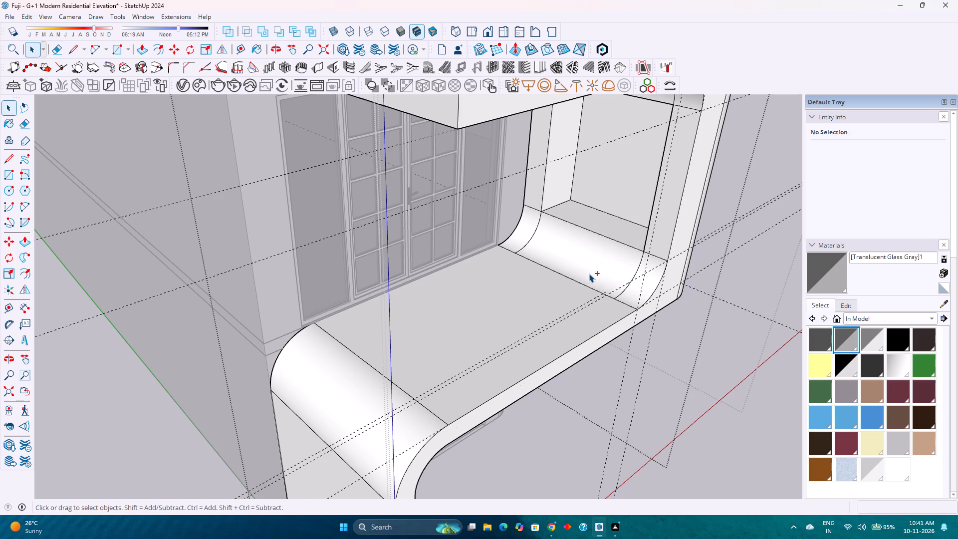
{"action": "key", "text": "ctrl+y"}
{"action": "key", "text": "ctrl+y"}
{"action": "key", "text": "ctrl+y"}
{"action": "key", "text": "ctrl+y"}
{"action": "key", "text": "ctrl+y"}
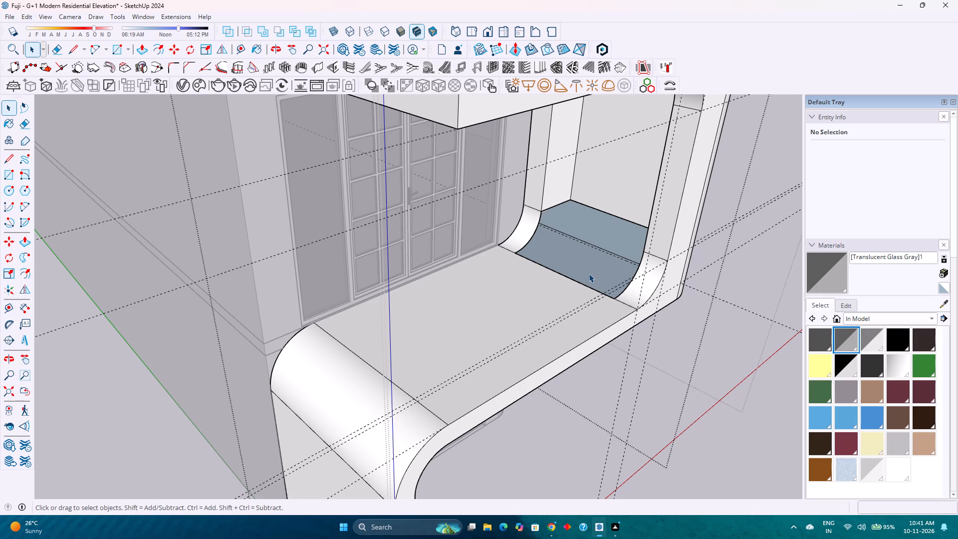
Draw a red-axis edge from the door-side curved profile's lower end to below the recess's back corner, then a 1' 6" edge up to that corner.
{"action": "scroll", "coordinate": [589, 273], "scroll_direction": "down", "scroll_amount": 2}
{"action": "middle_click_drag", "start_coordinate": [595, 266], "coordinate": [617, 336], "text": "shift"}
{"action": "middle_click_drag", "start_coordinate": [577, 323], "coordinate": [478, 142]}
{"action": "middle_click", "coordinate": [478, 142]}
{"action": "middle_click_drag", "start_coordinate": [486, 140], "coordinate": [509, 275], "text": "shift"}
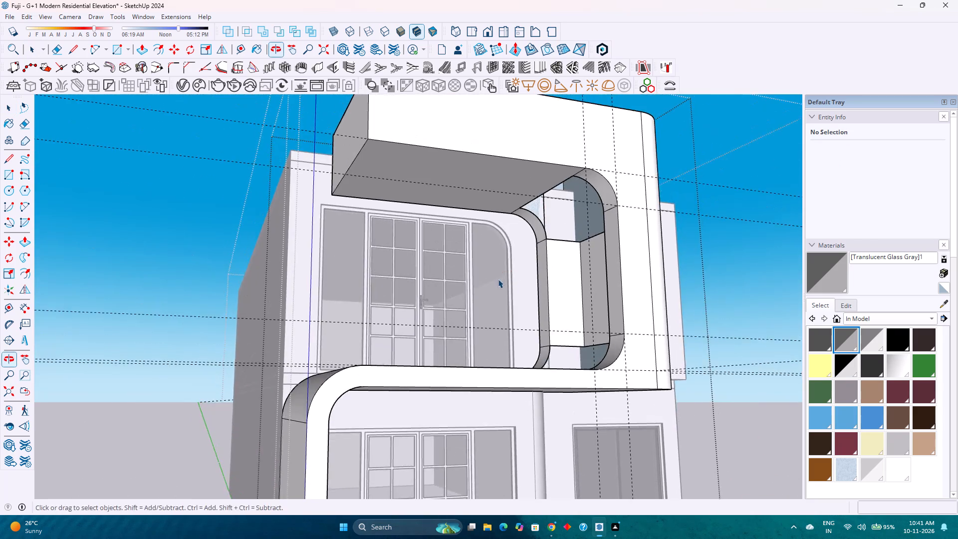
{"action": "middle_click_drag", "start_coordinate": [500, 268], "coordinate": [598, 274]}
{"action": "middle_click_drag", "start_coordinate": [635, 287], "coordinate": [483, 243], "text": "shift"}
{"action": "middle_click_drag", "start_coordinate": [501, 261], "coordinate": [605, 348]}
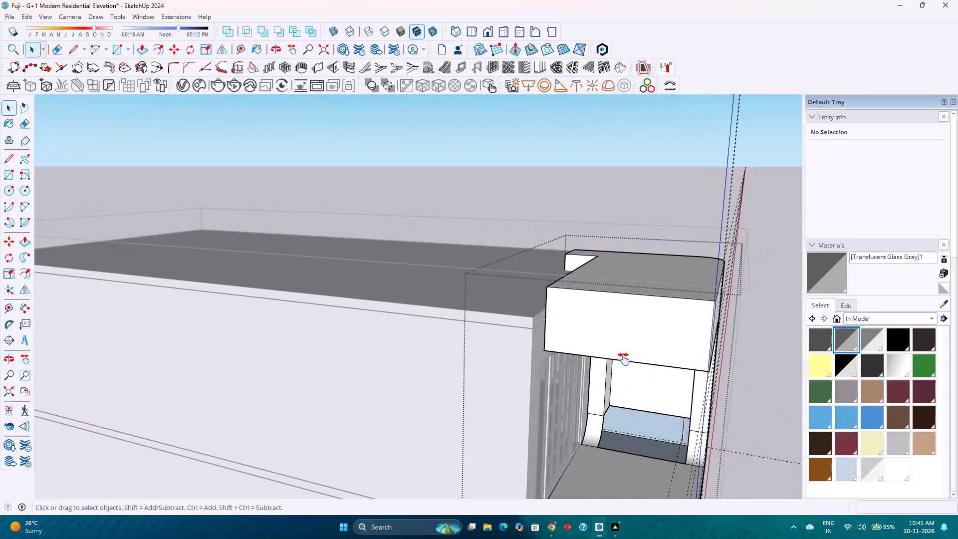
{"action": "middle_click_drag", "start_coordinate": [624, 359], "coordinate": [480, 255], "text": "shift"}
{"action": "scroll", "coordinate": [528, 299], "scroll_direction": "up", "scroll_amount": 5}
{"action": "key", "text": "l"}
{"action": "middle_click_drag", "start_coordinate": [500, 400], "coordinate": [488, 391]}
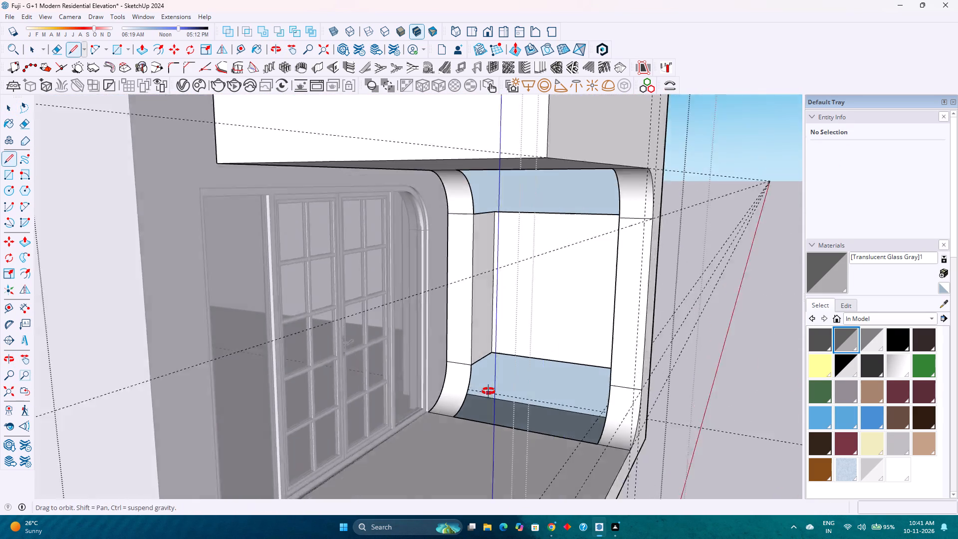
{"action": "middle_click_drag", "start_coordinate": [488, 391], "coordinate": [432, 348]}
{"action": "middle_click_drag", "start_coordinate": [410, 313], "coordinate": [435, 342]}
{"action": "middle_click_drag", "start_coordinate": [348, 317], "coordinate": [353, 342]}
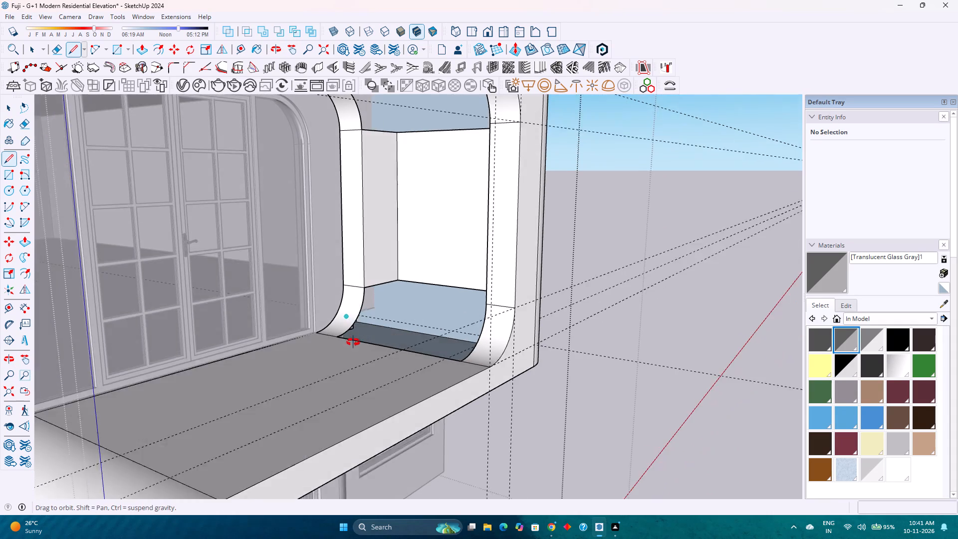
{"action": "middle_click_drag", "start_coordinate": [353, 342], "coordinate": [349, 364]}
{"action": "left_click", "coordinate": [335, 341]}
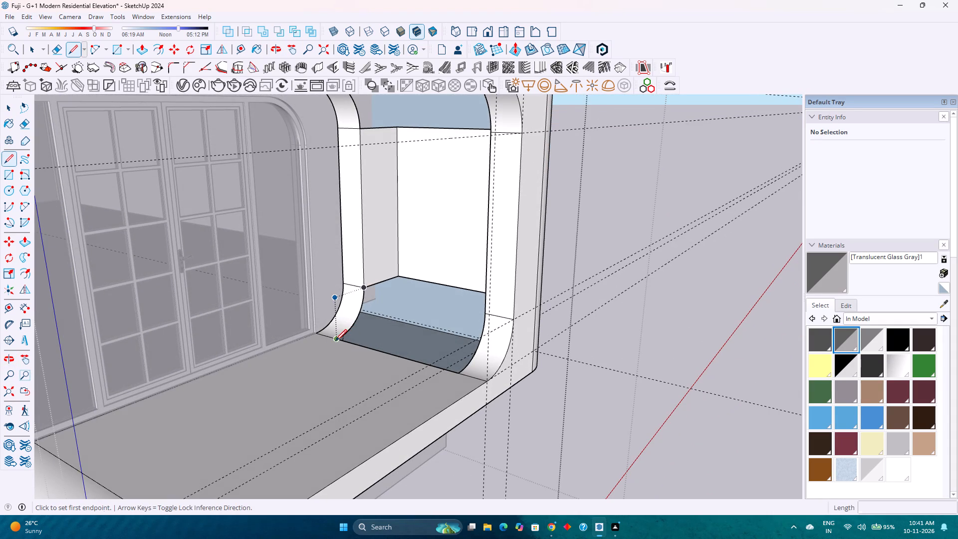
{"action": "key", "text": "Left"}
{"action": "key", "text": "Right"}
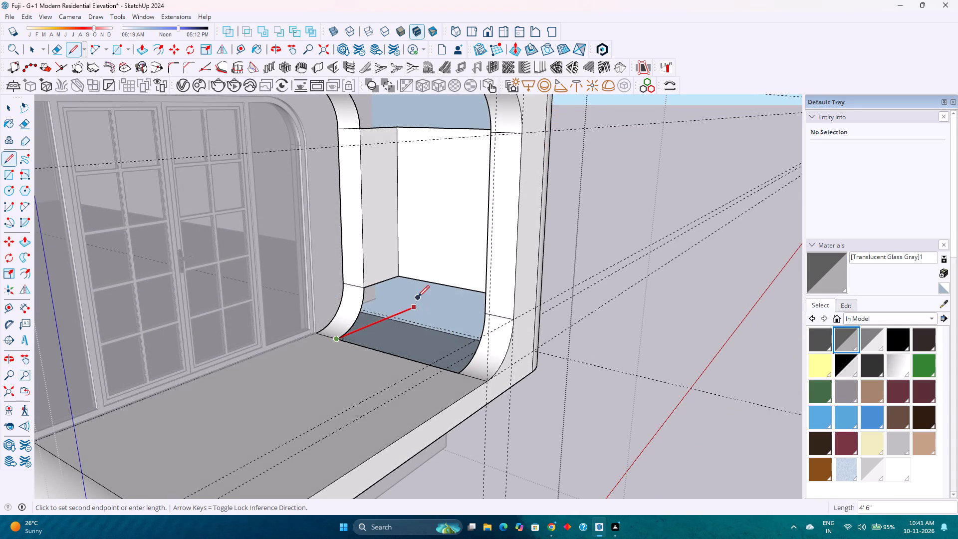
{"action": "left_click", "coordinate": [398, 273]}
{"action": "left_click", "coordinate": [402, 279]}
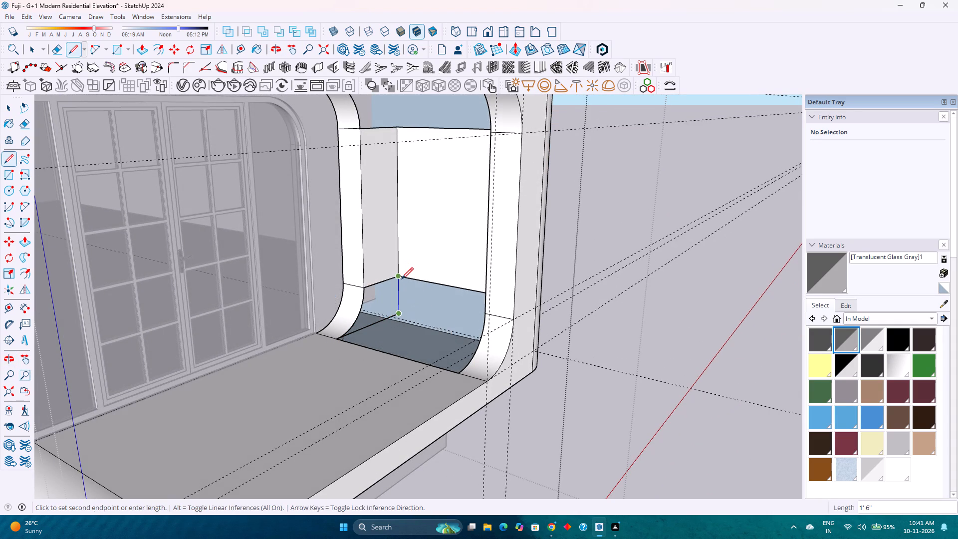
Extend the recess's back wall down with a 5' green-axis bottom edge and a 1' 6" vertical edge at the outer back corner.
{"action": "middle_click_drag", "start_coordinate": [387, 311], "coordinate": [547, 315]}
{"action": "middle_click", "coordinate": [547, 315]}
{"action": "middle_click_drag", "start_coordinate": [447, 314], "coordinate": [409, 319]}
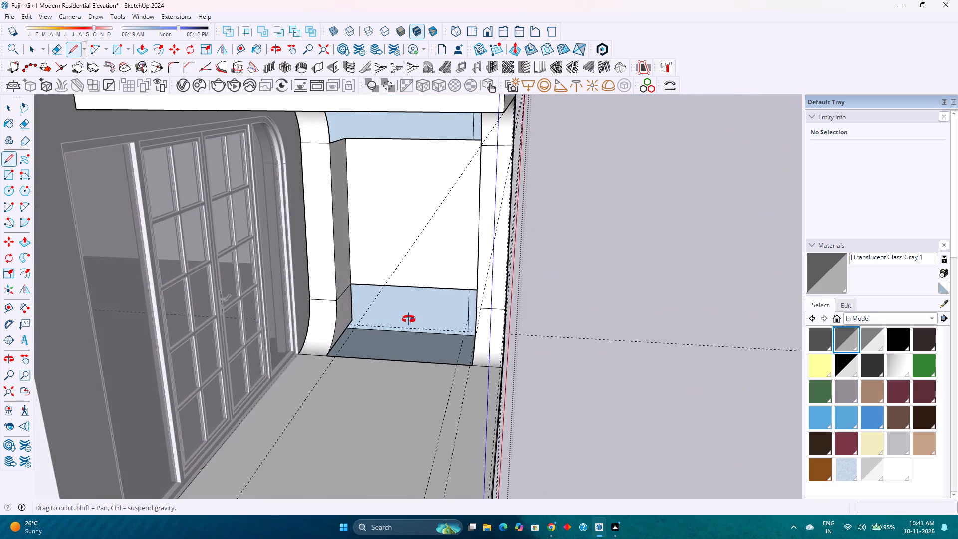
{"action": "middle_click_drag", "start_coordinate": [409, 319], "coordinate": [408, 319]}
{"action": "scroll", "coordinate": [364, 318], "scroll_direction": "up", "scroll_amount": 5}
{"action": "left_click", "coordinate": [349, 321]}
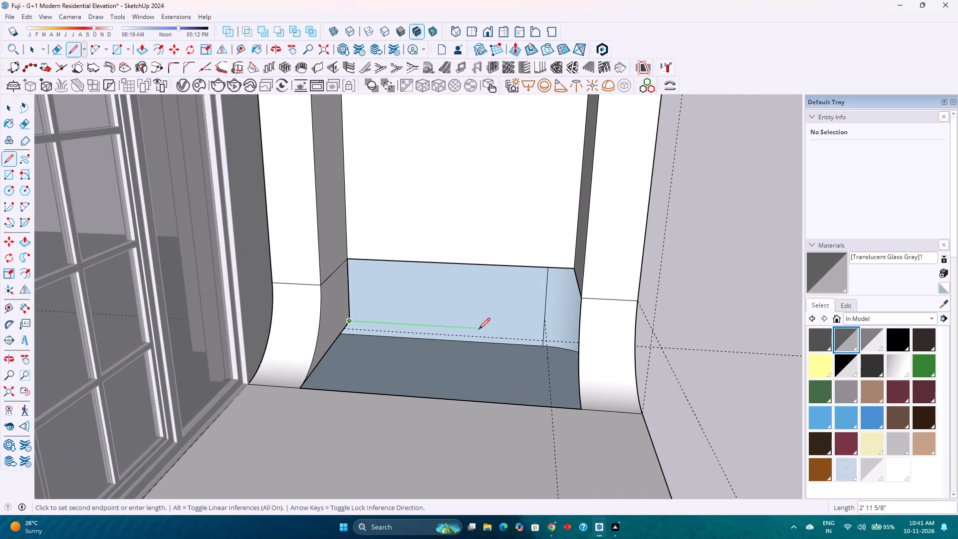
{"action": "key", "text": "Left"}
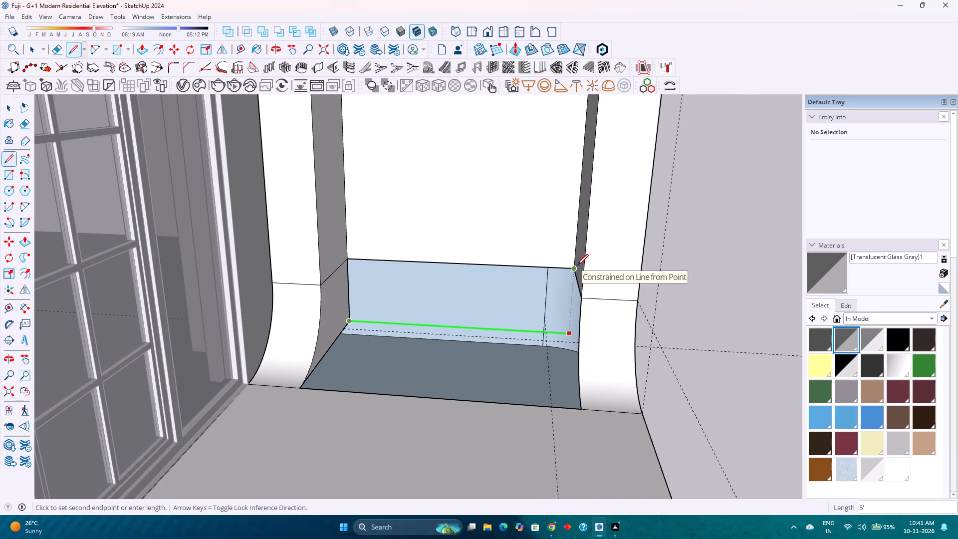
{"action": "left_click", "coordinate": [577, 266]}
{"action": "left_click", "coordinate": [570, 271]}
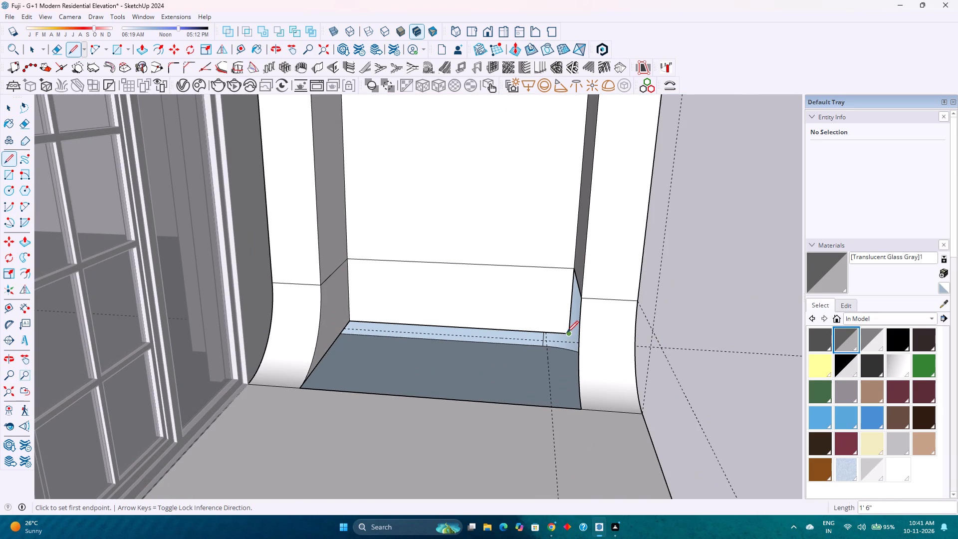
Draw a red-axis edge from the back wall's outer lower corner to the lower end of the outer curved profile.
{"action": "left_click", "coordinate": [567, 332]}
{"action": "key", "text": "Right"}
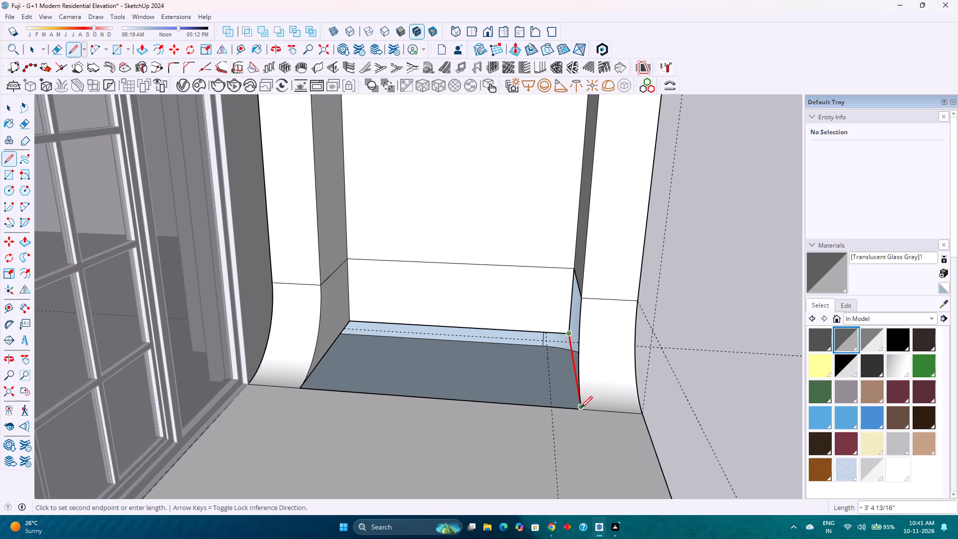
{"action": "left_click", "coordinate": [583, 411]}
Erase the edge separating the recess floor from the balcony floor.
{"action": "key", "text": "e"}
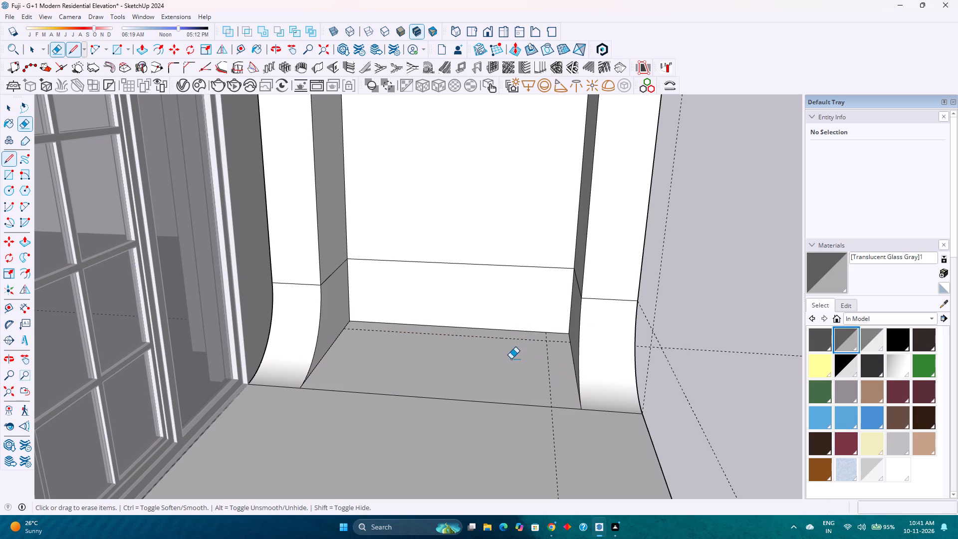
{"action": "left_click", "coordinate": [507, 404]}
Erase the lower seam lines across the recess's back wall, door-side wall and outer side wall.
{"action": "scroll", "coordinate": [493, 357], "scroll_direction": "down", "scroll_amount": 2}
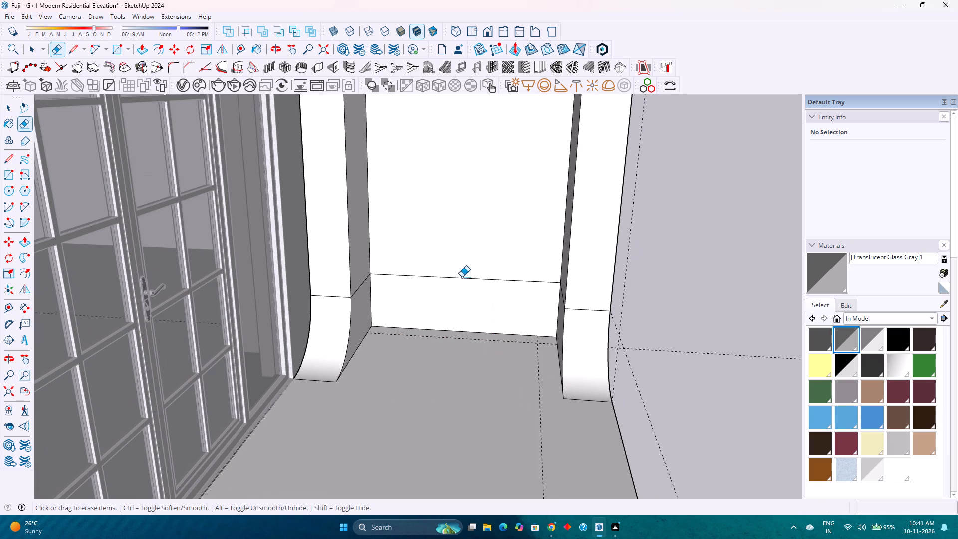
{"action": "left_click", "coordinate": [462, 277]}
{"action": "left_click", "coordinate": [363, 285]}
{"action": "middle_click_drag", "start_coordinate": [436, 280], "coordinate": [463, 290]}
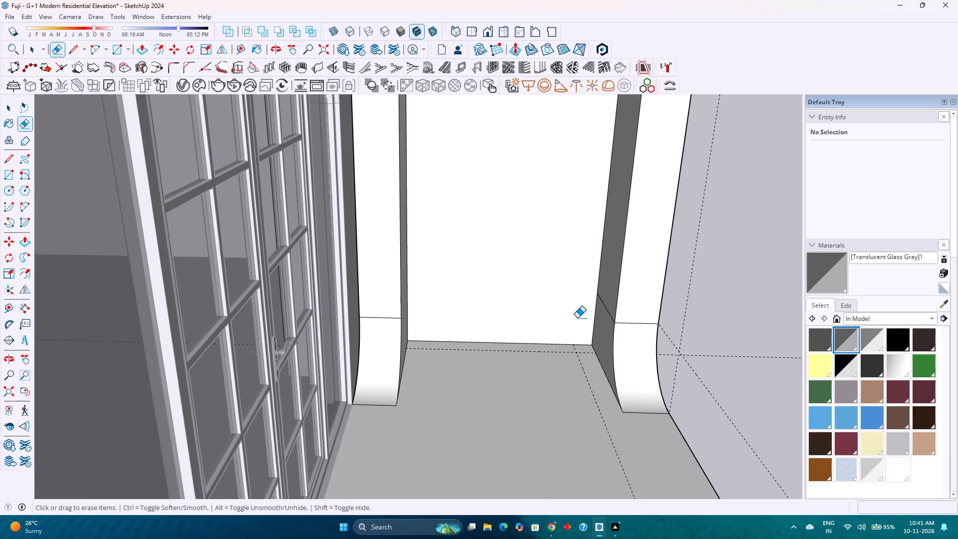
{"action": "left_click", "coordinate": [606, 304]}
Draw a 1' 6" vertical edge up from the recess's door-side back corner, then a 3' 6" red-axis edge to the door-side curved profile's upper end.
{"action": "middle_click_drag", "start_coordinate": [575, 300], "coordinate": [612, 407], "text": "shift"}
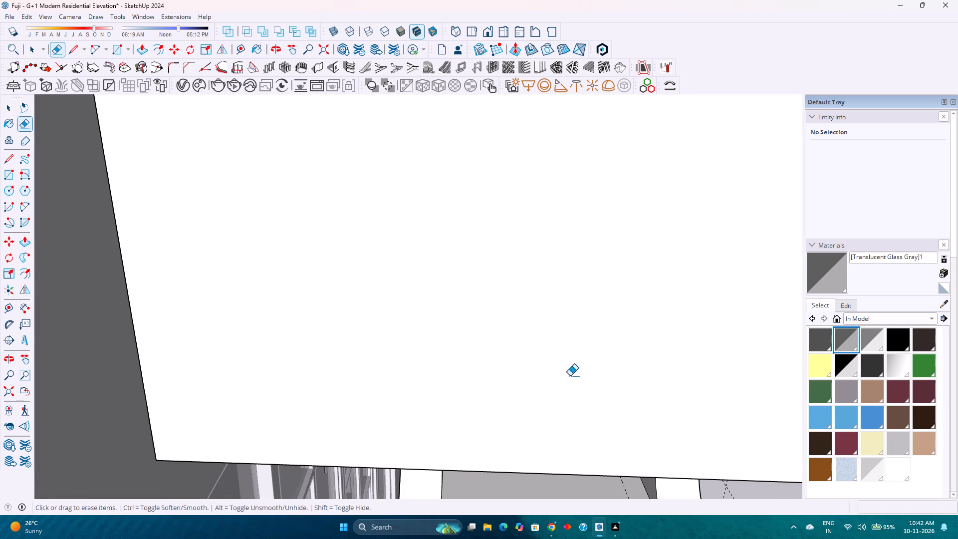
{"action": "scroll", "coordinate": [565, 367], "scroll_direction": "down", "scroll_amount": 4}
{"action": "middle_click_drag", "start_coordinate": [575, 379], "coordinate": [493, 307]}
{"action": "scroll", "coordinate": [485, 292], "scroll_direction": "down", "scroll_amount": 14}
{"action": "middle_click_drag", "start_coordinate": [599, 367], "coordinate": [487, 328], "text": "shift"}
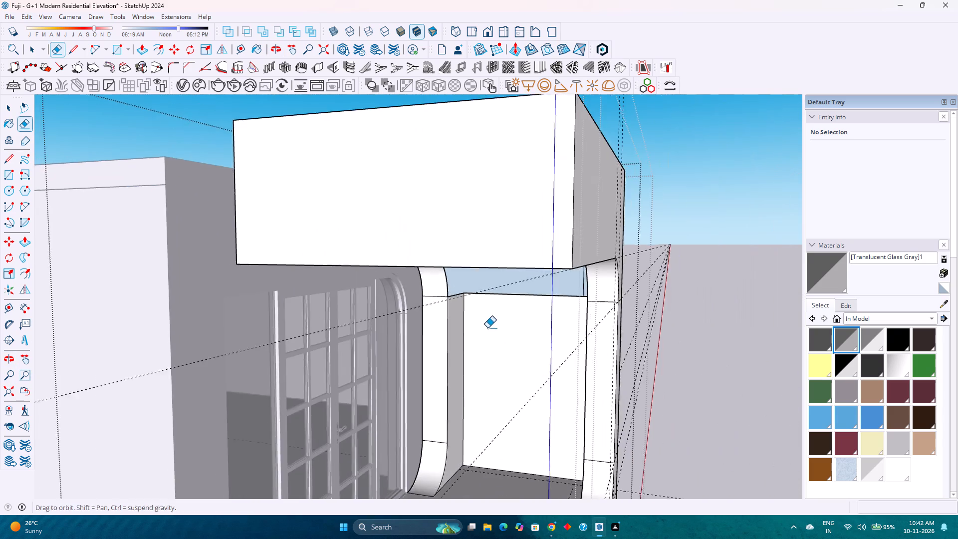
{"action": "middle_click_drag", "start_coordinate": [487, 328], "coordinate": [489, 329], "text": "shift"}
{"action": "middle_click", "coordinate": [487, 328], "text": "shift"}
{"action": "middle_click_drag", "start_coordinate": [486, 325], "coordinate": [492, 251]}
{"action": "scroll", "coordinate": [543, 179], "scroll_direction": "up", "scroll_amount": 2}
{"action": "scroll", "coordinate": [476, 236], "scroll_direction": "up", "scroll_amount": 2}
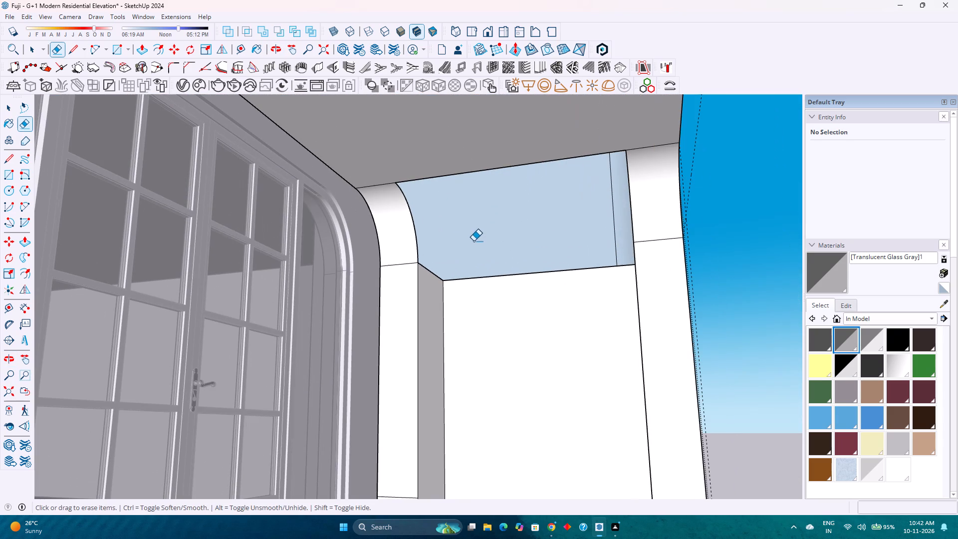
{"action": "key", "text": "l"}
{"action": "middle_click_drag", "start_coordinate": [479, 264], "coordinate": [426, 267]}
{"action": "left_click", "coordinate": [393, 283]}
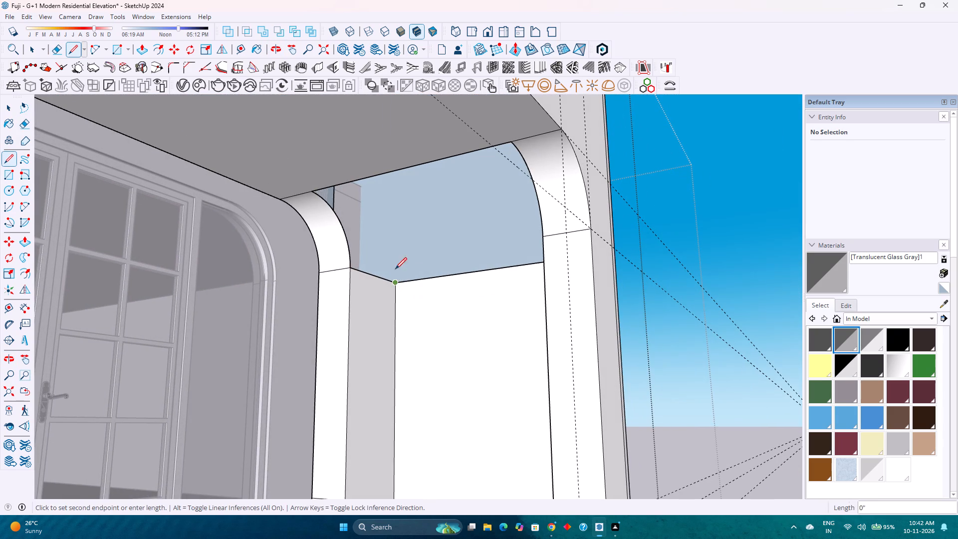
{"action": "key", "text": "Up"}
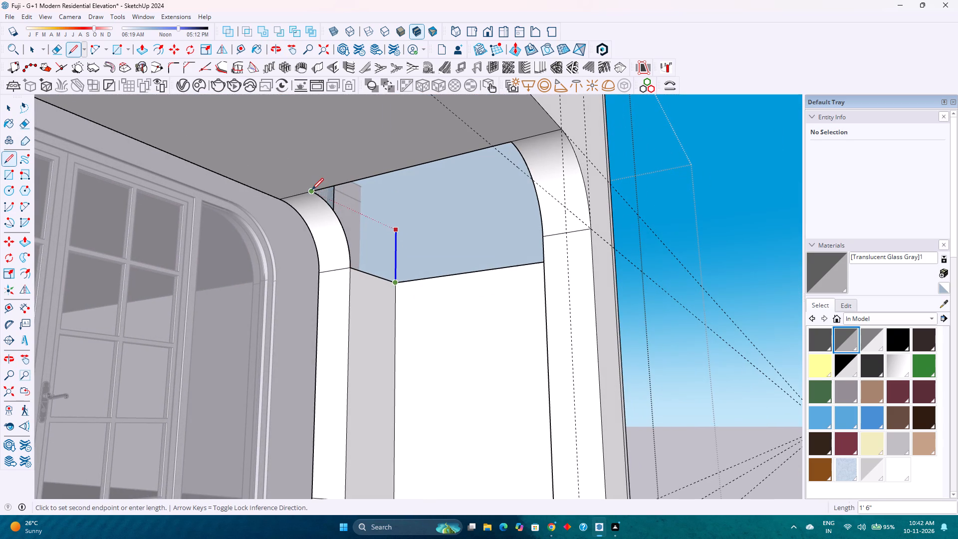
{"action": "scroll", "coordinate": [378, 211], "scroll_direction": "up", "scroll_amount": 2}
{"action": "middle_click_drag", "start_coordinate": [377, 211], "coordinate": [330, 193]}
{"action": "middle_click", "coordinate": [330, 193]}
{"action": "scroll", "coordinate": [331, 194], "scroll_direction": "down", "scroll_amount": 4}
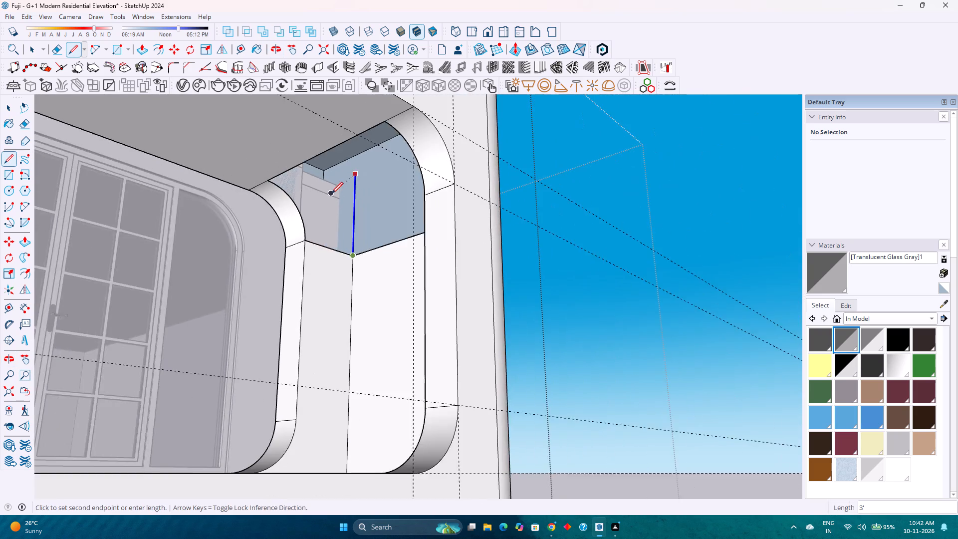
{"action": "middle_click_drag", "start_coordinate": [333, 196], "coordinate": [347, 222]}
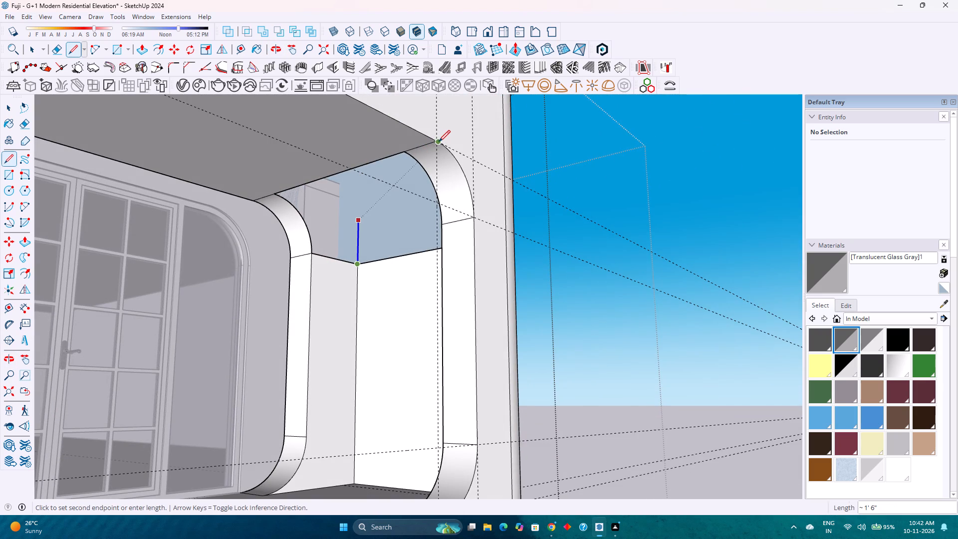
{"action": "scroll", "coordinate": [438, 140], "scroll_direction": "up", "scroll_amount": 3}
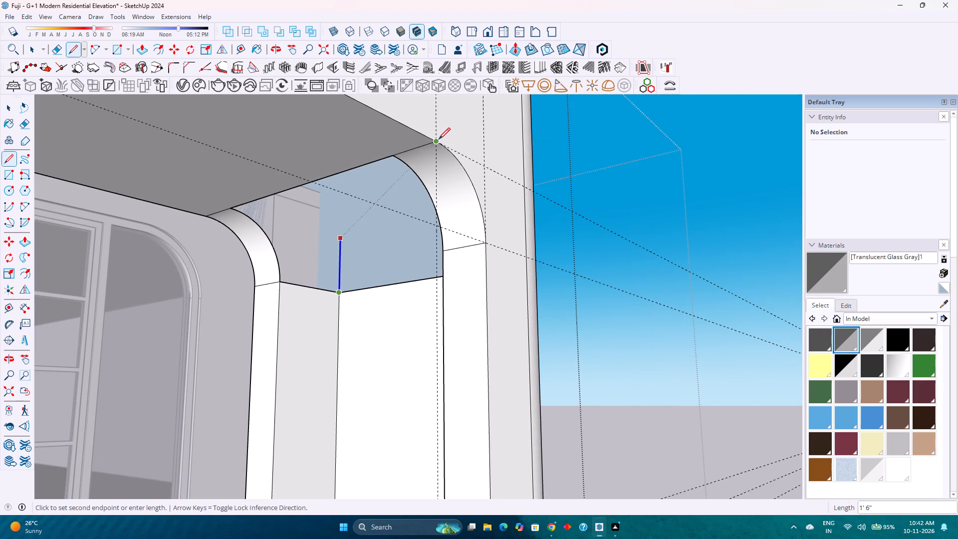
{"action": "left_click", "coordinate": [234, 205]}
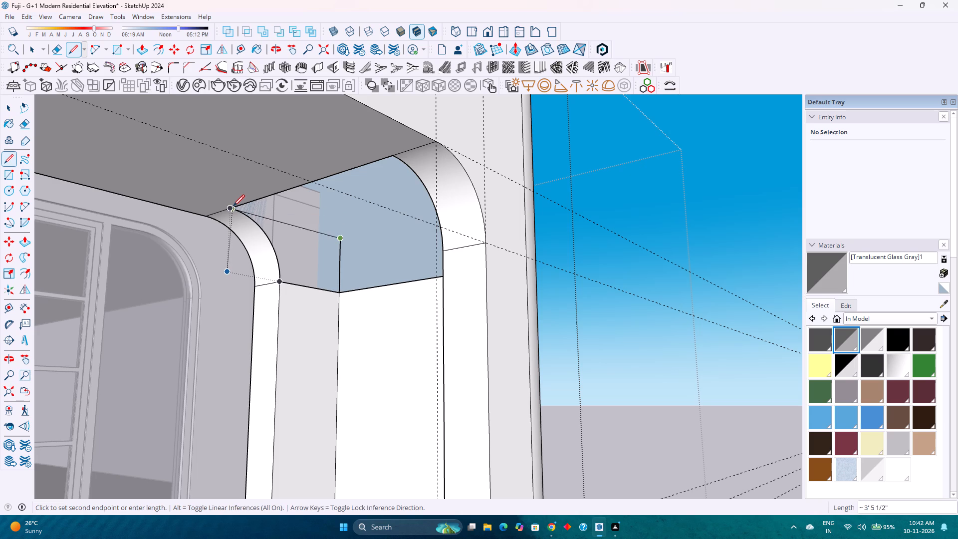
{"action": "scroll", "coordinate": [229, 208], "scroll_direction": "up", "scroll_amount": 5}
{"action": "key", "text": "Right"}
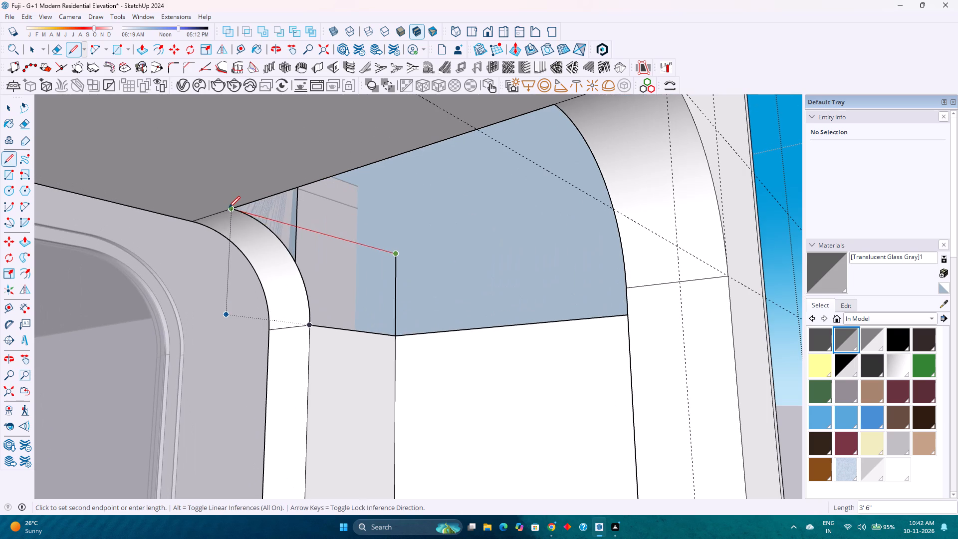
{"action": "scroll", "coordinate": [229, 208], "scroll_direction": "up", "scroll_amount": 7}
{"action": "left_click", "coordinate": [228, 206]}
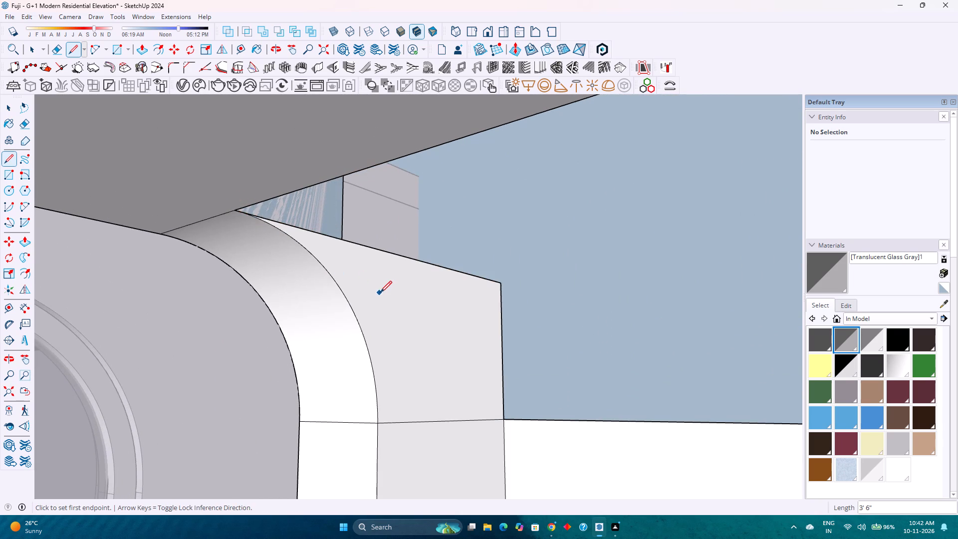
Close the recess ceiling with a 5' green-axis back edge and a red-axis edge to the outer curved profile's upper end.
{"action": "scroll", "coordinate": [380, 292], "scroll_direction": "down", "scroll_amount": 6}
{"action": "middle_click_drag", "start_coordinate": [381, 293], "coordinate": [494, 287]}
{"action": "middle_click", "coordinate": [494, 287]}
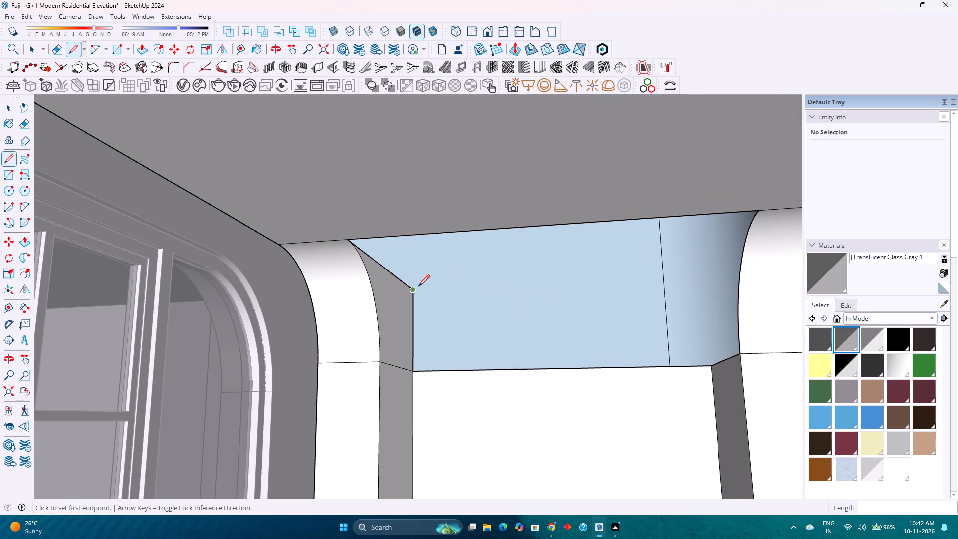
{"action": "left_click", "coordinate": [417, 287]}
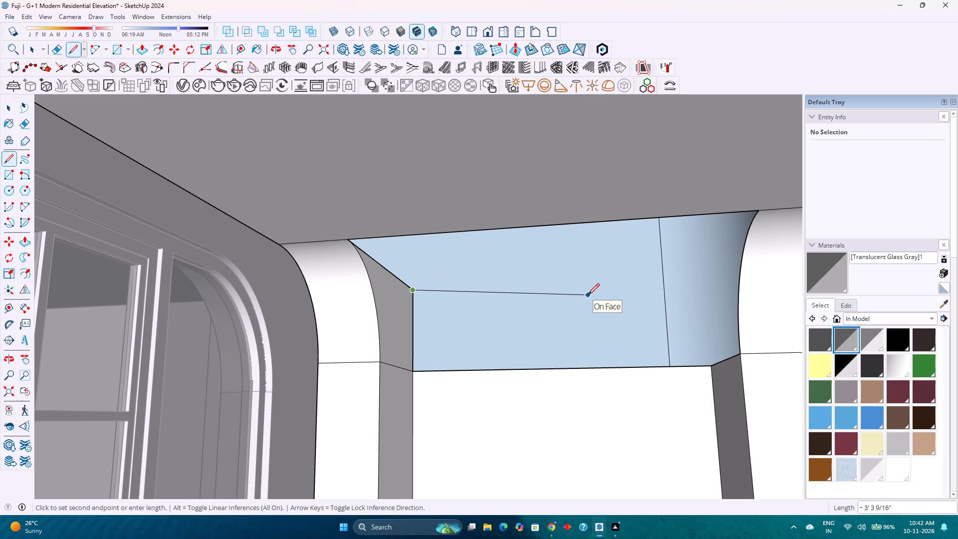
{"action": "key", "text": "Right"}
{"action": "key", "text": "Left"}
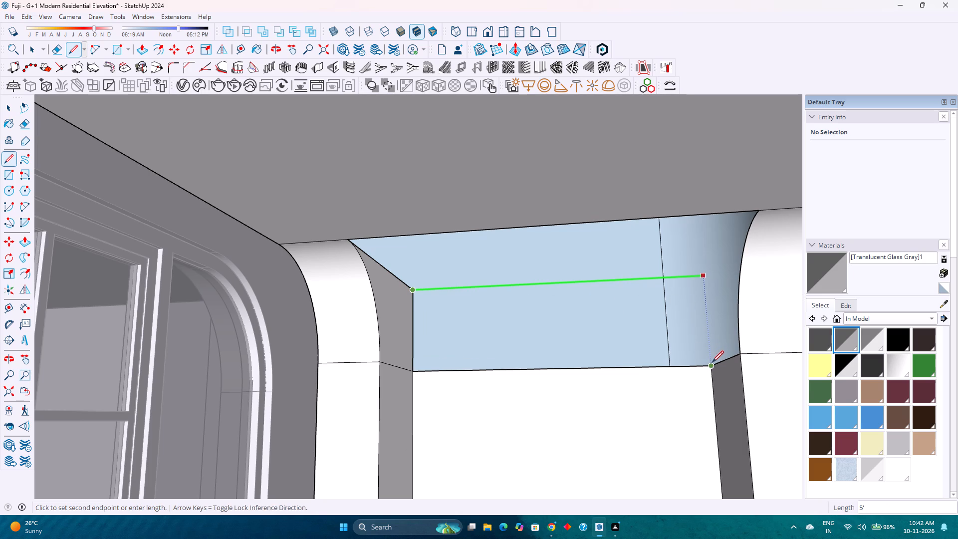
{"action": "left_click", "coordinate": [712, 364]}
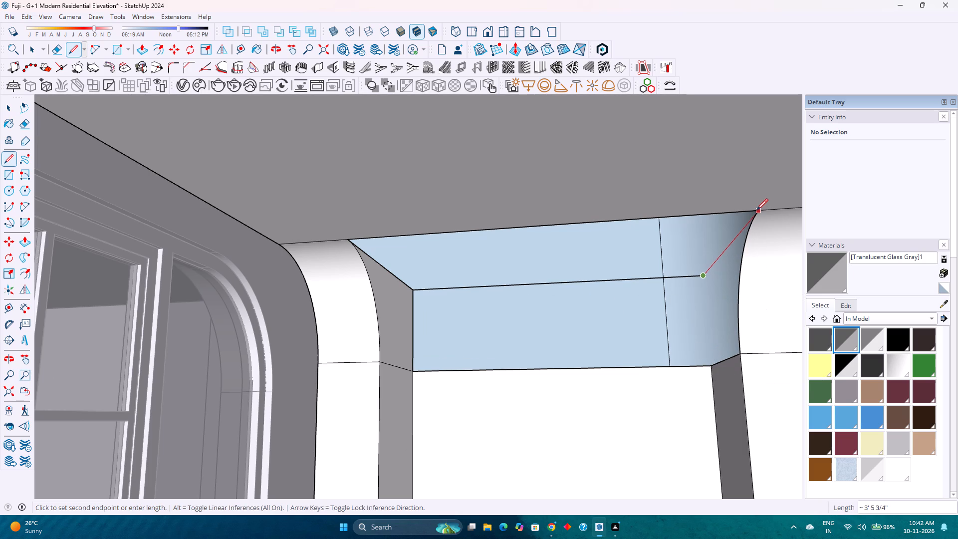
{"action": "key", "text": "Right"}
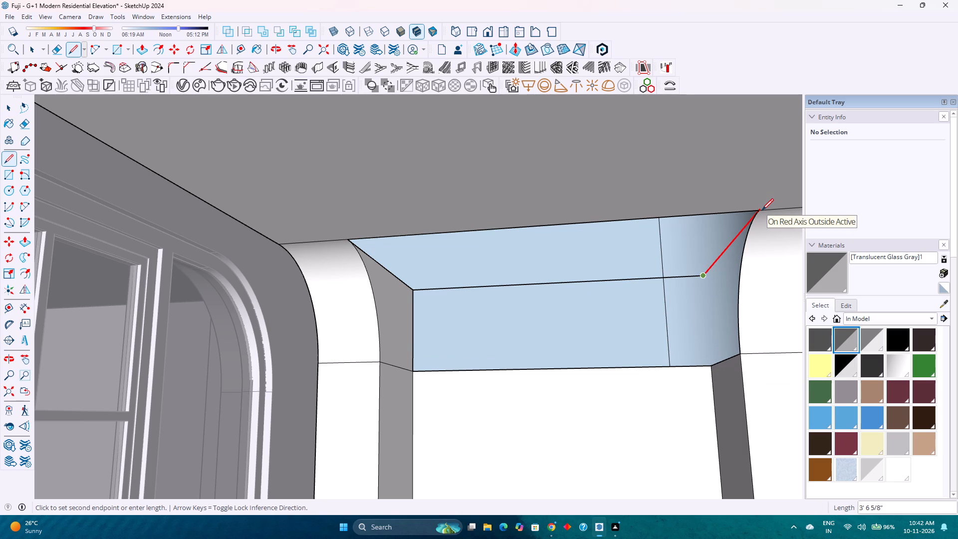
{"action": "left_click", "coordinate": [762, 210]}
{"action": "key", "text": "Escape"}
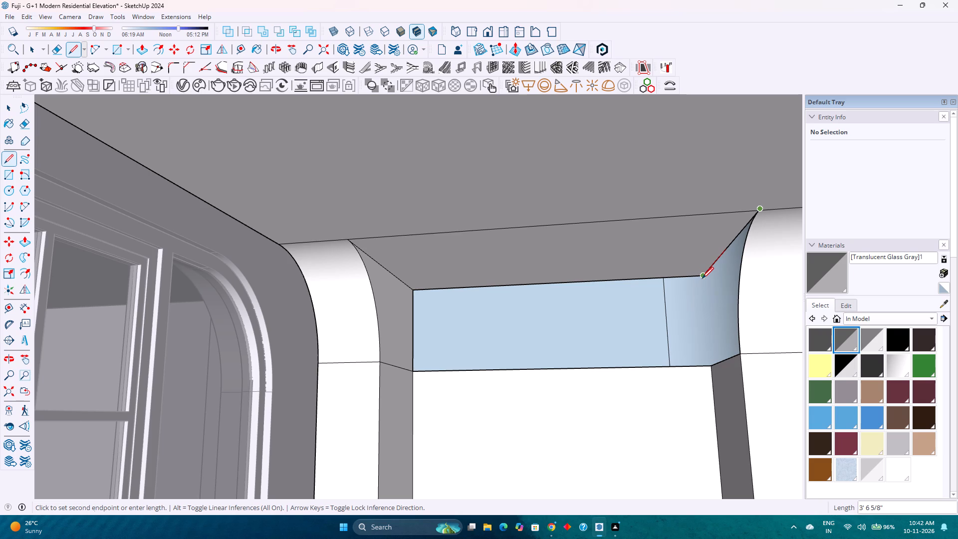
Draw a 1' 6" vertical edge from the ceiling's outer back corner down to the top corner of the existing back wall.
{"action": "left_click", "coordinate": [701, 277]}
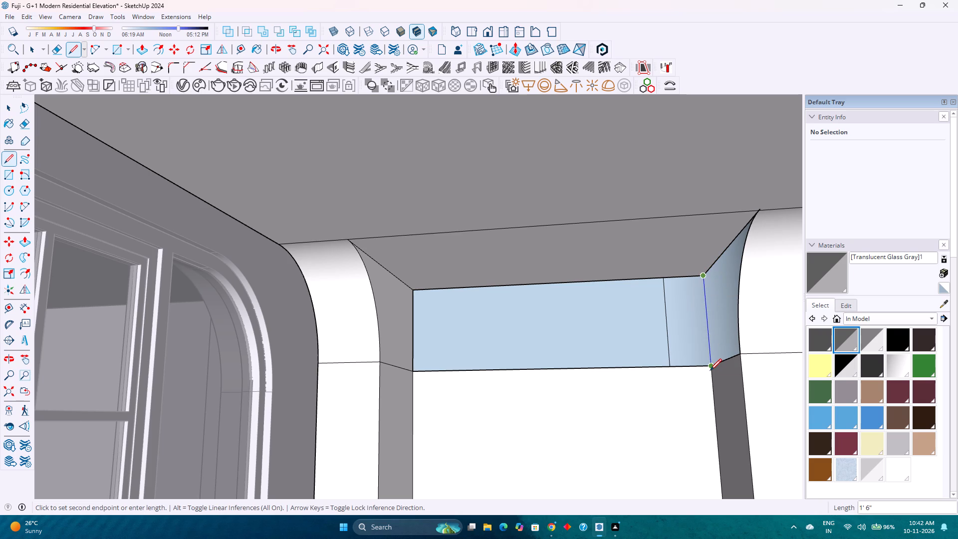
{"action": "left_click", "coordinate": [710, 370]}
Erase the edge separating the recess ceiling from the balcony ceiling and the upper seam across the back wall.
{"action": "scroll", "coordinate": [601, 312], "scroll_direction": "down", "scroll_amount": 5}
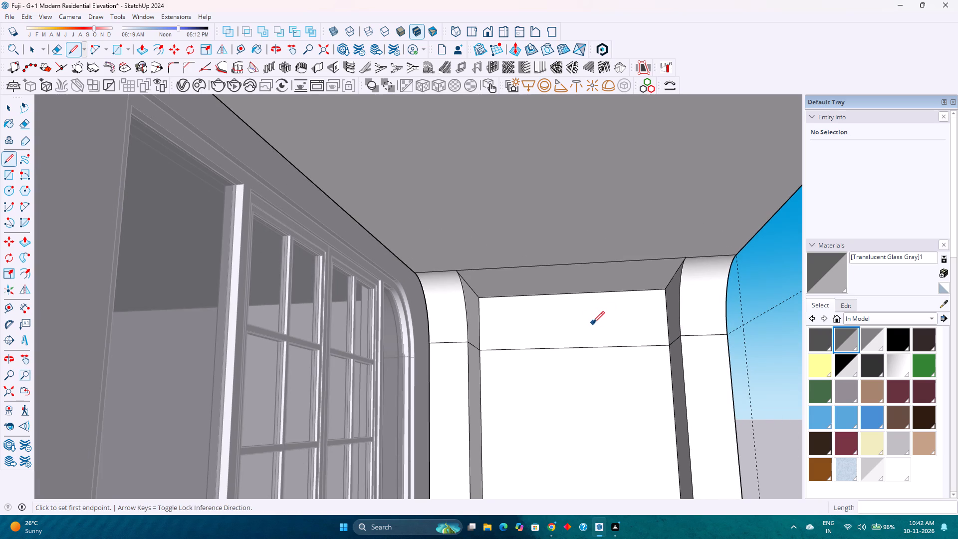
{"action": "key", "text": "e"}
{"action": "left_click_drag", "start_coordinate": [574, 259], "coordinate": [577, 265]}
{"action": "left_click_drag", "start_coordinate": [587, 334], "coordinate": [587, 352]}
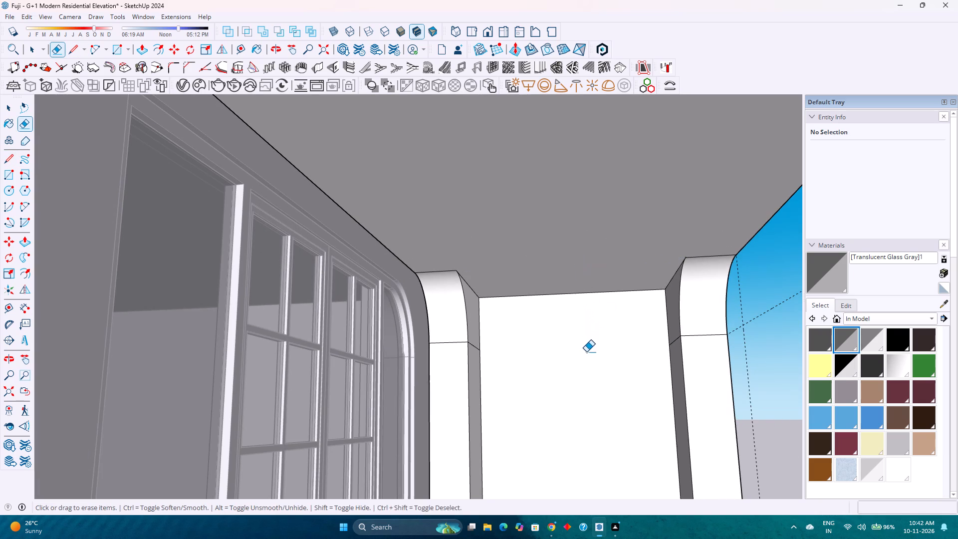
Remove the upper seam lines from the recess's door-side wall and outer side wall.
{"action": "middle_click_drag", "start_coordinate": [563, 346], "coordinate": [508, 339]}
{"action": "middle_click", "coordinate": [507, 339]}
{"action": "scroll", "coordinate": [399, 331], "scroll_direction": "up", "scroll_amount": 4}
{"action": "left_click_drag", "start_coordinate": [421, 329], "coordinate": [424, 348]}
{"action": "scroll", "coordinate": [422, 347], "scroll_direction": "down", "scroll_amount": 1}
{"action": "middle_click_drag", "start_coordinate": [420, 348], "coordinate": [452, 348]}
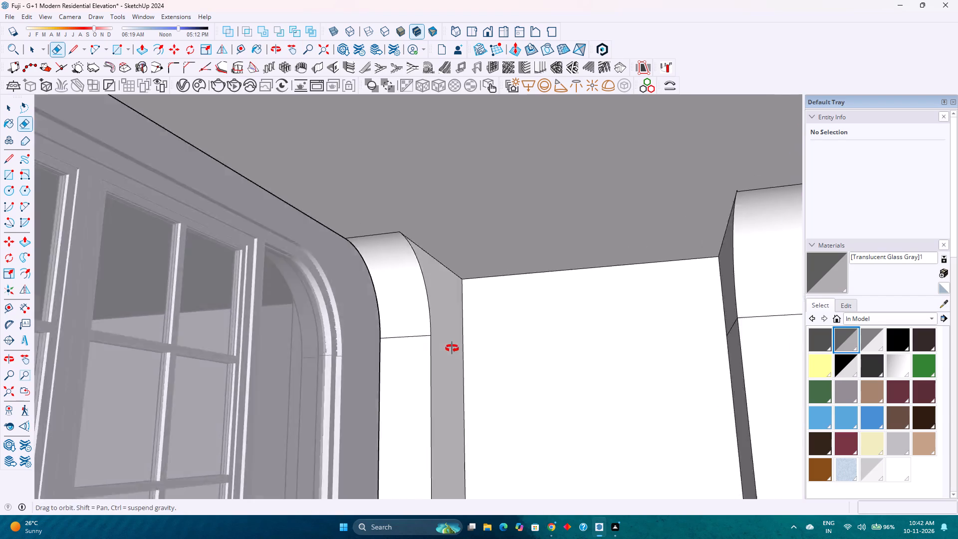
{"action": "middle_click_drag", "start_coordinate": [452, 348], "coordinate": [548, 352]}
{"action": "middle_click", "coordinate": [548, 352]}
{"action": "scroll", "coordinate": [602, 340], "scroll_direction": "down", "scroll_amount": 4}
{"action": "middle_click_drag", "start_coordinate": [601, 338], "coordinate": [328, 306], "text": "shift"}
{"action": "middle_click_drag", "start_coordinate": [321, 305], "coordinate": [309, 305], "text": "shift"}
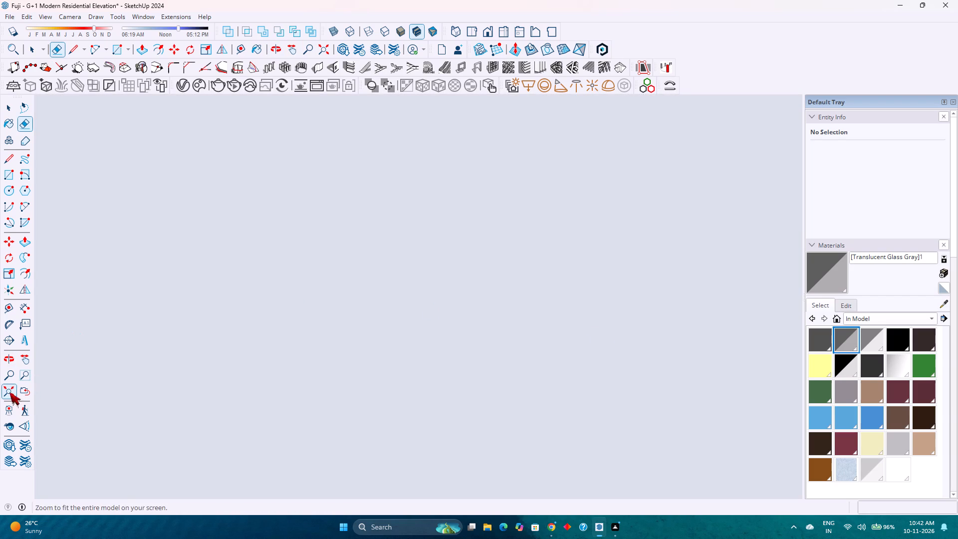
{"action": "left_click", "coordinate": [9, 392]}
{"action": "scroll", "coordinate": [783, 262], "scroll_direction": "up", "scroll_amount": 2}
{"action": "scroll", "coordinate": [690, 269], "scroll_direction": "up", "scroll_amount": 9}
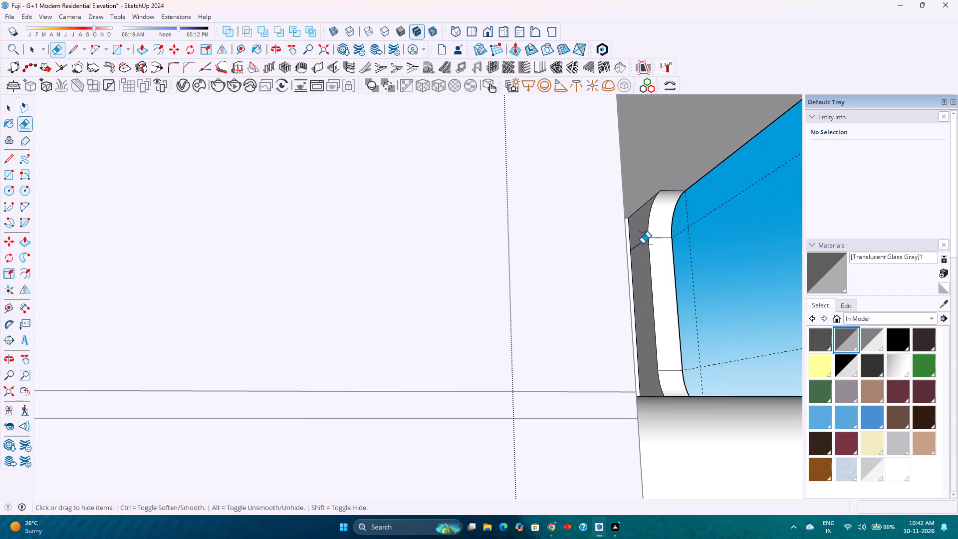
{"action": "scroll", "coordinate": [643, 244], "scroll_direction": "up", "scroll_amount": 2}
{"action": "left_click", "coordinate": [642, 244]}
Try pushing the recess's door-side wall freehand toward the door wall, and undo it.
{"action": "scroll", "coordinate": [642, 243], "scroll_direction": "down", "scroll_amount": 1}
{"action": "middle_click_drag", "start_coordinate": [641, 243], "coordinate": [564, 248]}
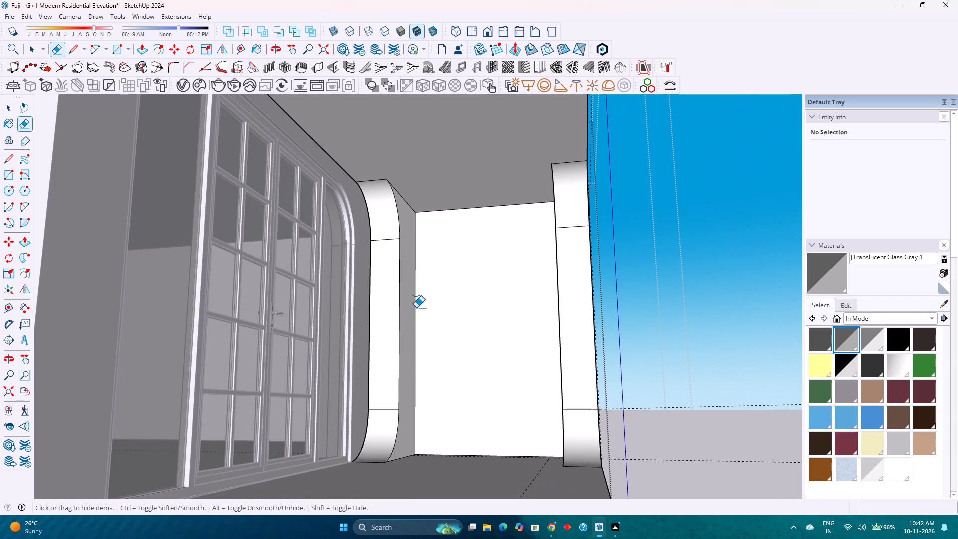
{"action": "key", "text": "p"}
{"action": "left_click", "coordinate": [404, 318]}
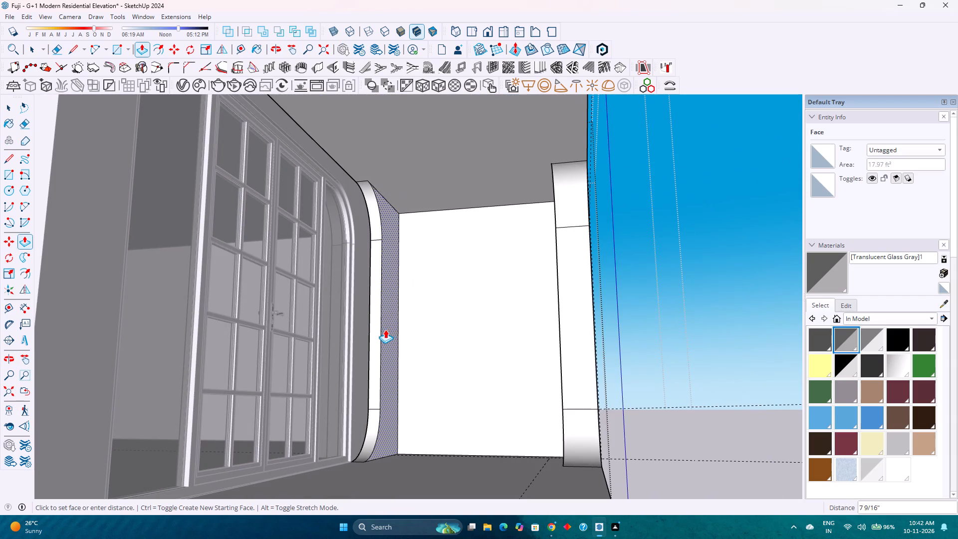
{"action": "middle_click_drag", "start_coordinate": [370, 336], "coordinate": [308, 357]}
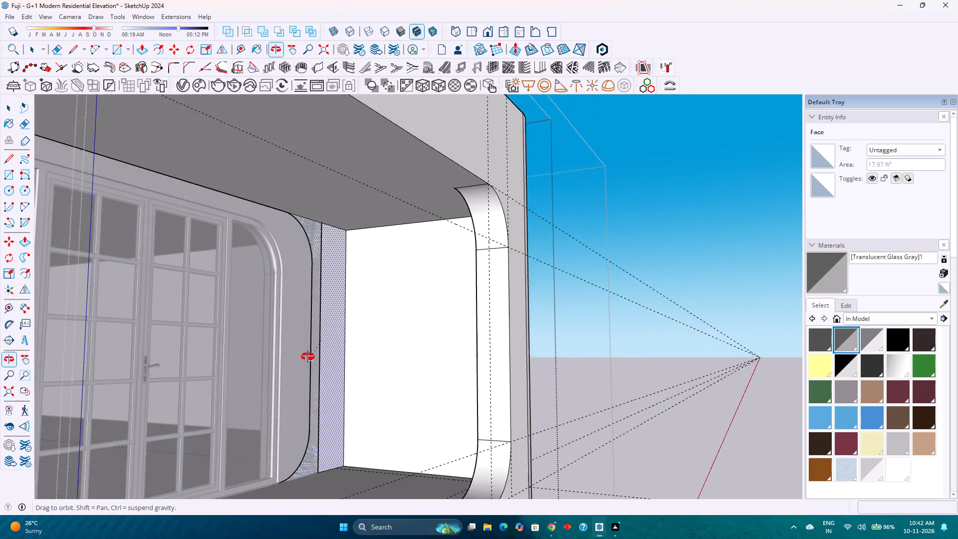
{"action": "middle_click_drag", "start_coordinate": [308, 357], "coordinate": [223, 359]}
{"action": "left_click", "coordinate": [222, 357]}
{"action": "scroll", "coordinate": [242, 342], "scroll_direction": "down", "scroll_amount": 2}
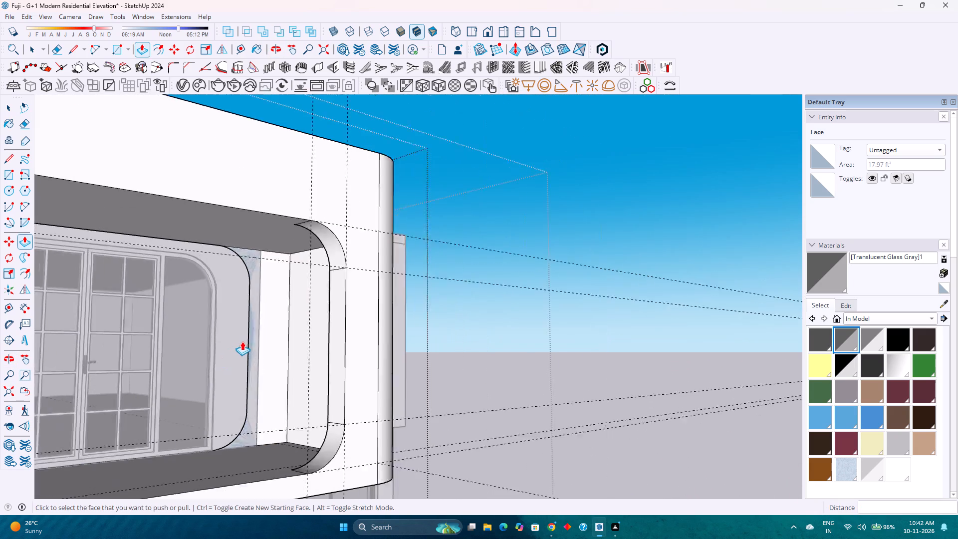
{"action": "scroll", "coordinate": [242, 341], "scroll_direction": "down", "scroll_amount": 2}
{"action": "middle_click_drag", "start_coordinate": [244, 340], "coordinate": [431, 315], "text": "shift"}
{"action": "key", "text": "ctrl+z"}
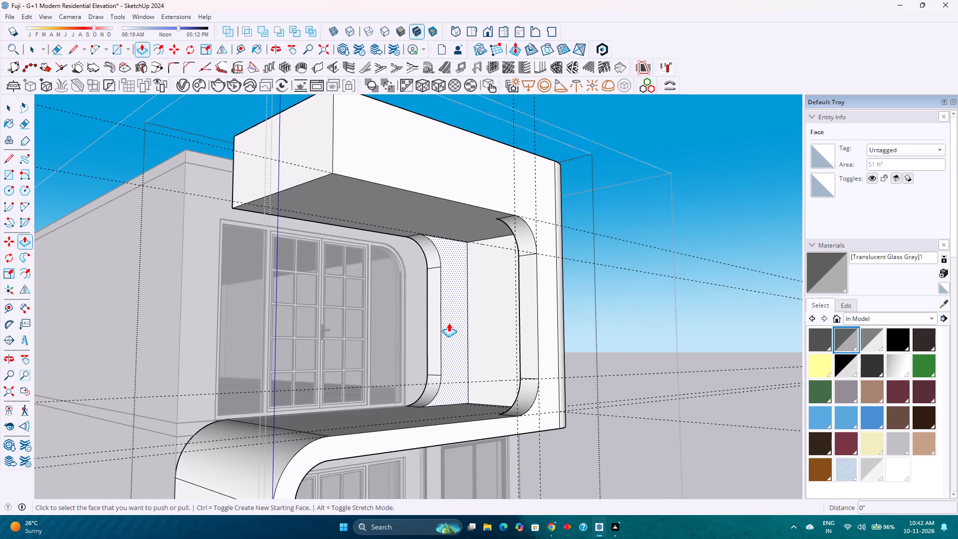
Push the recess's door-side wall 1' toward the door wall.
{"action": "left_click", "coordinate": [449, 323]}
{"action": "type", "text": "1'"}
{"action": "key", "text": "Return"}
Examine the pushed door-side wall and the rounded corners of the door wall around the balcony recess.
{"action": "scroll", "coordinate": [420, 324], "scroll_direction": "down", "scroll_amount": 1}
{"action": "middle_click_drag", "start_coordinate": [420, 325], "coordinate": [441, 354]}
{"action": "scroll", "coordinate": [432, 365], "scroll_direction": "up", "scroll_amount": 5}
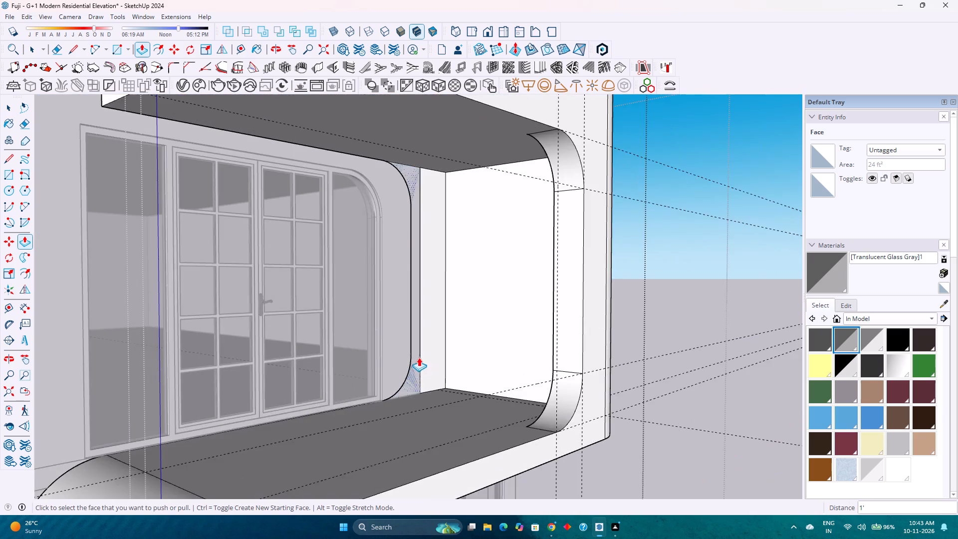
{"action": "middle_click_drag", "start_coordinate": [418, 357], "coordinate": [318, 353]}
{"action": "scroll", "coordinate": [322, 344], "scroll_direction": "down", "scroll_amount": 1}
{"action": "scroll", "coordinate": [322, 344], "scroll_direction": "up", "scroll_amount": 2}
{"action": "scroll", "coordinate": [333, 342], "scroll_direction": "down", "scroll_amount": 7}
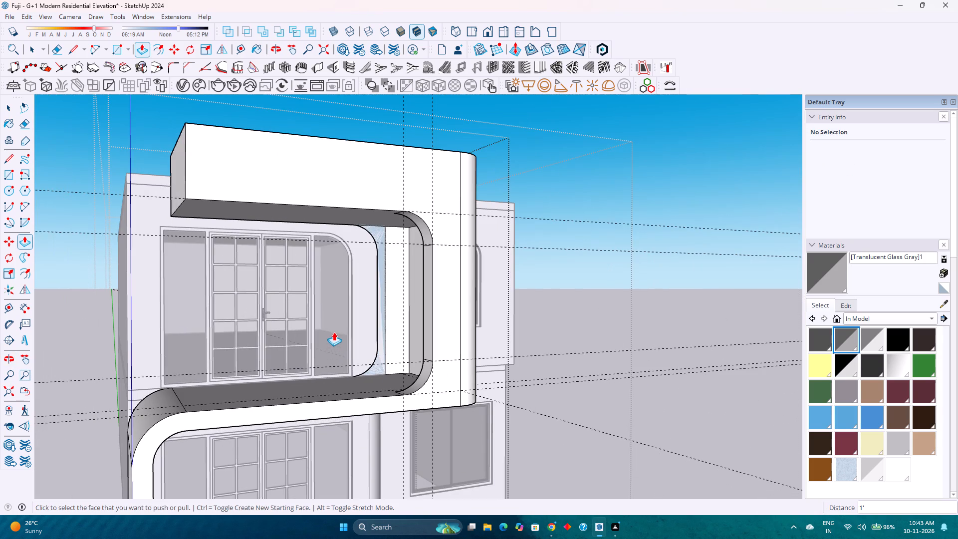
{"action": "scroll", "coordinate": [336, 333], "scroll_direction": "down", "scroll_amount": 2}
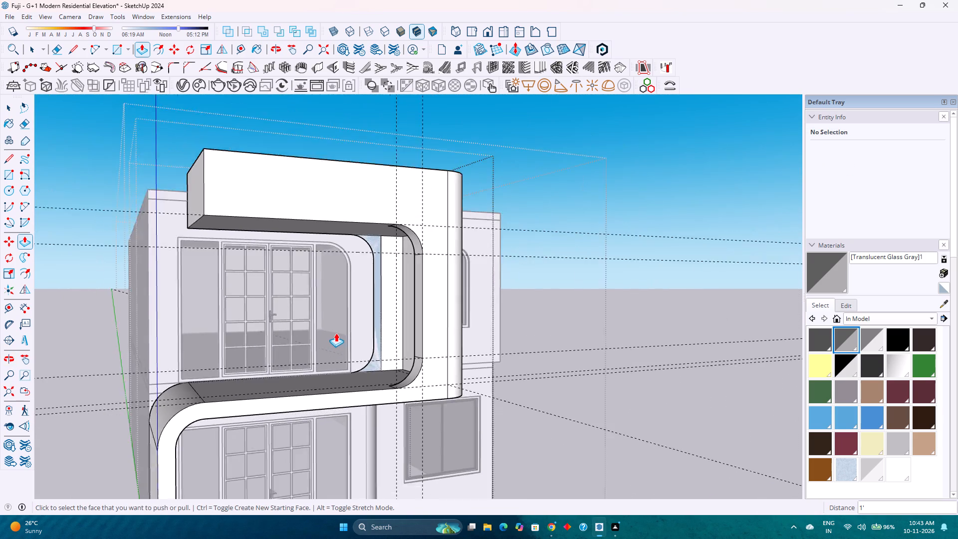
{"action": "scroll", "coordinate": [336, 332], "scroll_direction": "up", "scroll_amount": 2}
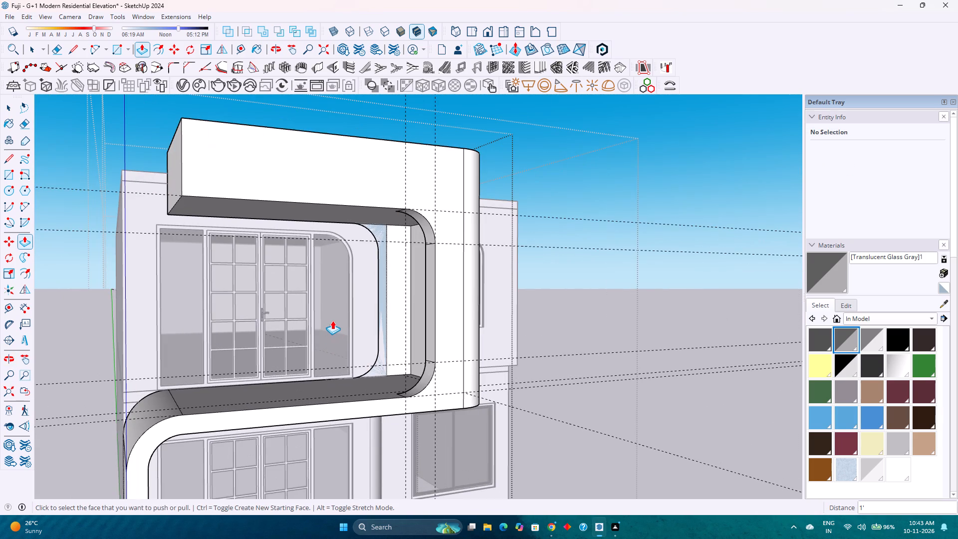
{"action": "scroll", "coordinate": [363, 294], "scroll_direction": "up", "scroll_amount": 7}
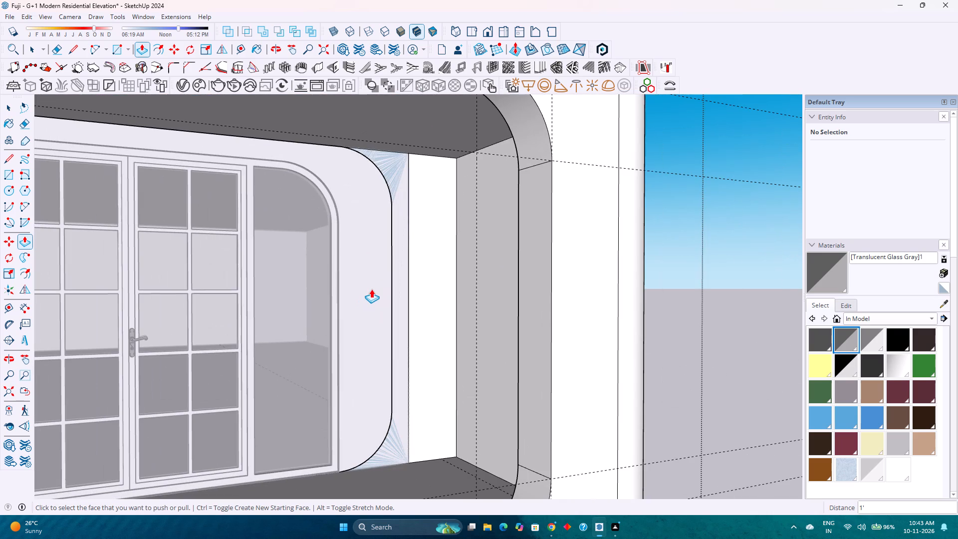
Erase the door wall's two rounded corner arcs and the vertical edge between them beside the balcony recess.
{"action": "key", "text": "e"}
{"action": "left_click_drag", "start_coordinate": [386, 267], "coordinate": [396, 268]}
{"action": "left_click_drag", "start_coordinate": [400, 195], "coordinate": [387, 190]}
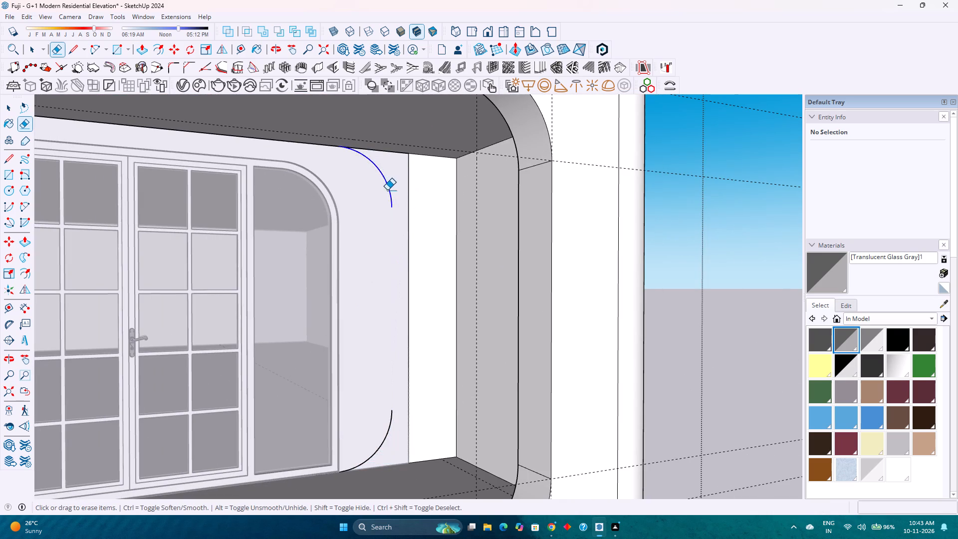
{"action": "left_click_drag", "start_coordinate": [387, 190], "coordinate": [383, 190]}
{"action": "left_click_drag", "start_coordinate": [396, 423], "coordinate": [382, 412]}
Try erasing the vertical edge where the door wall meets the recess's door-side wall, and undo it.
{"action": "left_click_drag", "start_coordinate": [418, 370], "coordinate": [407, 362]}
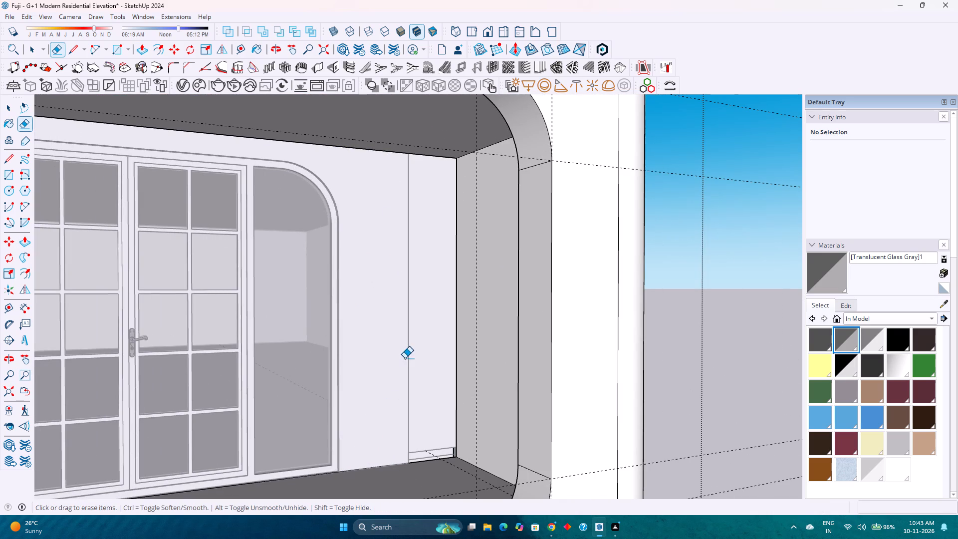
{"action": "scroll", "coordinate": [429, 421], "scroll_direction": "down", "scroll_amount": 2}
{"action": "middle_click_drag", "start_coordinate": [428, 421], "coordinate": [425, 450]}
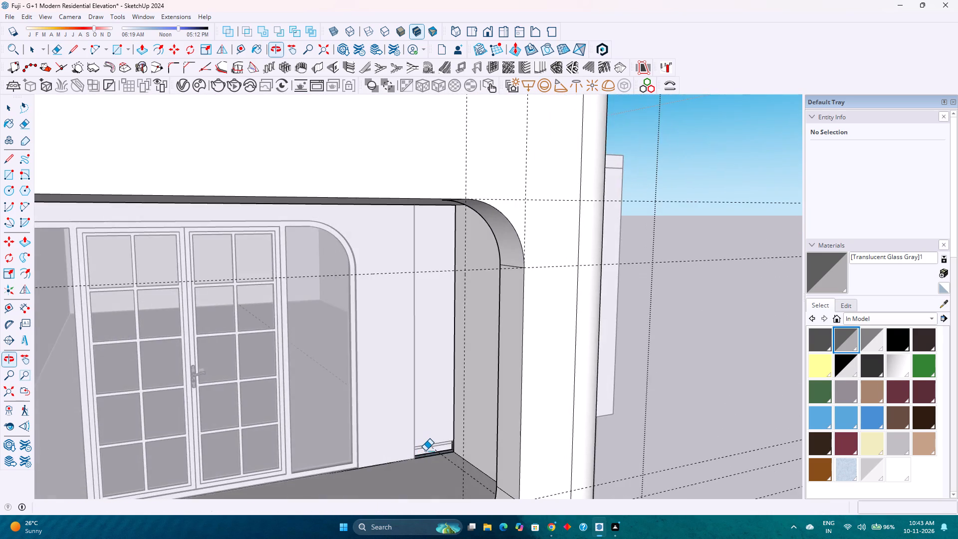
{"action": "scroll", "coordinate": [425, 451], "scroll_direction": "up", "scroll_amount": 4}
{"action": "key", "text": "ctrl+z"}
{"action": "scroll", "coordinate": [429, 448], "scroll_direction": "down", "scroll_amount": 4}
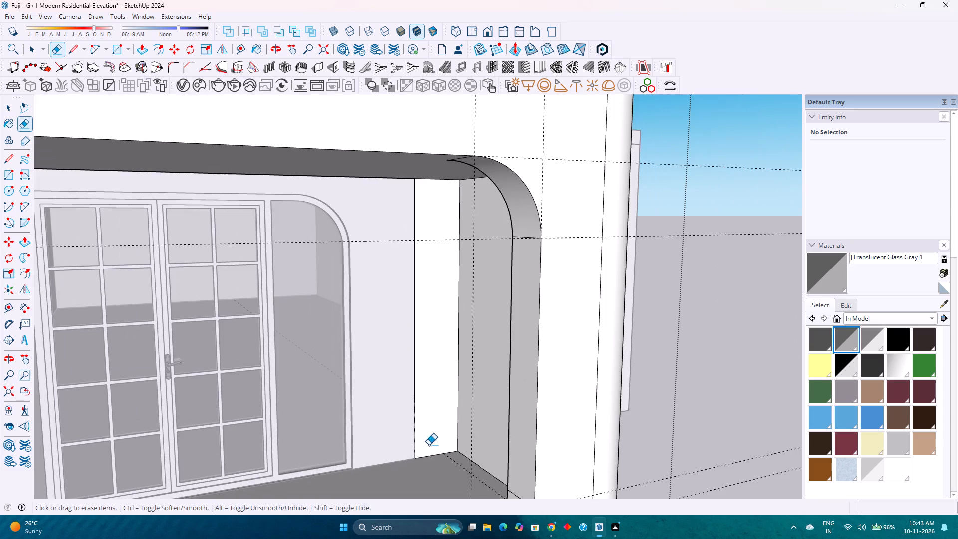
Examine the rear end of the balcony frame's side wall at roof level, where it meets the main building.
{"action": "key", "text": "space"}
{"action": "scroll", "coordinate": [425, 422], "scroll_direction": "down", "scroll_amount": 4}
{"action": "left_click", "coordinate": [579, 416]}
{"action": "middle_click_drag", "start_coordinate": [600, 419], "coordinate": [575, 405]}
{"action": "middle_click_drag", "start_coordinate": [575, 405], "coordinate": [498, 353]}
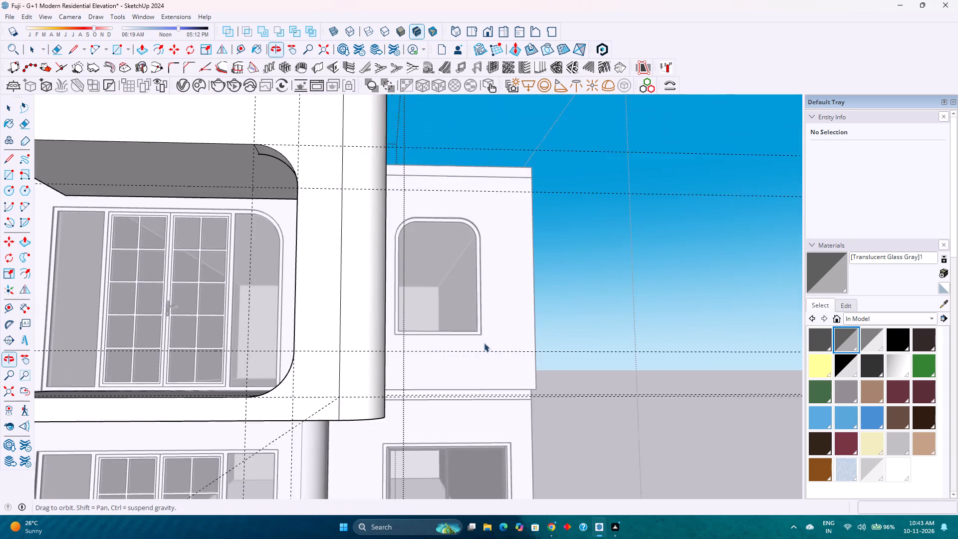
{"action": "scroll", "coordinate": [477, 332], "scroll_direction": "down", "scroll_amount": 3}
{"action": "middle_click_drag", "start_coordinate": [477, 332], "coordinate": [331, 533]}
{"action": "scroll", "coordinate": [318, 433], "scroll_direction": "down", "scroll_amount": 2}
{"action": "scroll", "coordinate": [352, 309], "scroll_direction": "up", "scroll_amount": 1}
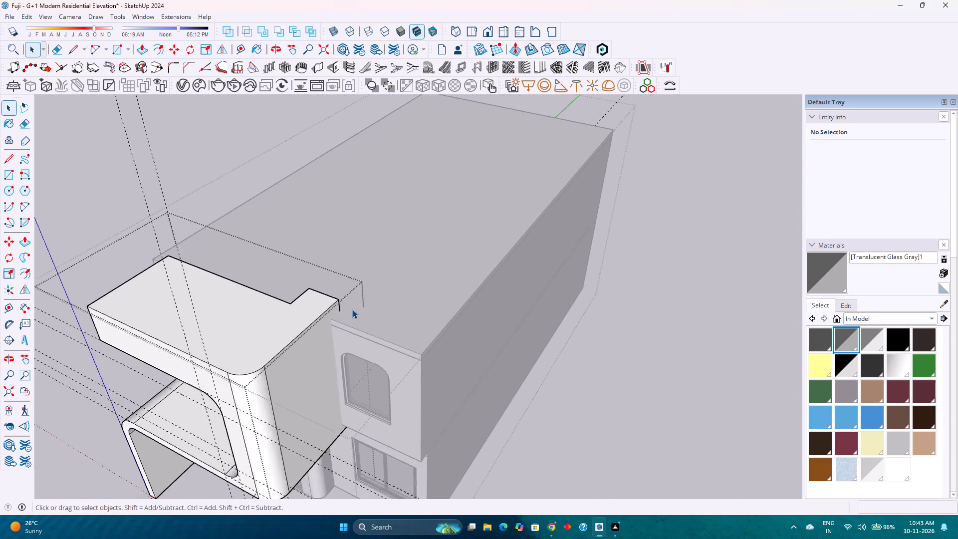
{"action": "scroll", "coordinate": [352, 309], "scroll_direction": "up", "scroll_amount": 5}
{"action": "middle_click_drag", "start_coordinate": [353, 315], "coordinate": [361, 340]}
{"action": "scroll", "coordinate": [367, 338], "scroll_direction": "down", "scroll_amount": 4}
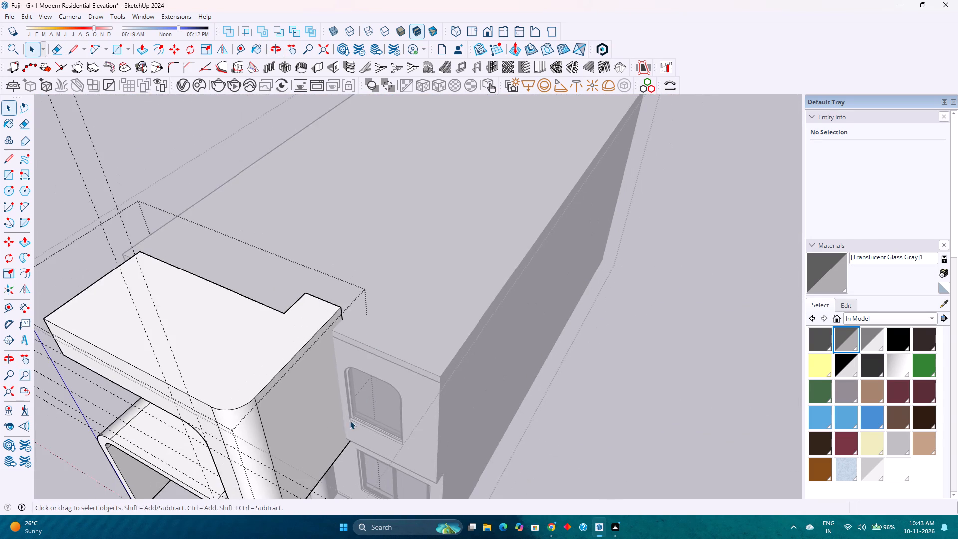
{"action": "middle_click_drag", "start_coordinate": [332, 430], "coordinate": [312, 395]}
{"action": "scroll", "coordinate": [310, 343], "scroll_direction": "up", "scroll_amount": 5}
{"action": "middle_click_drag", "start_coordinate": [371, 324], "coordinate": [160, 414]}
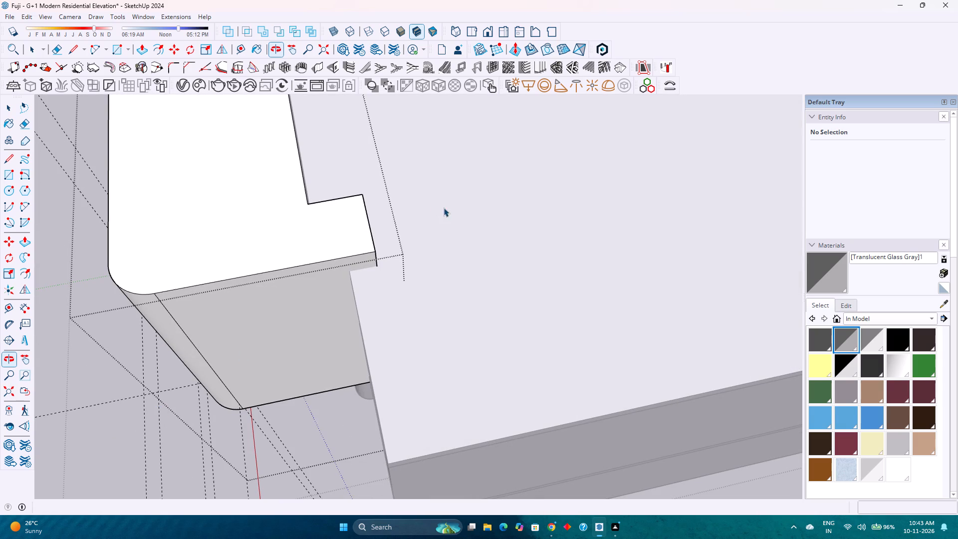
{"action": "scroll", "coordinate": [377, 249], "scroll_direction": "up", "scroll_amount": 8}
{"action": "key", "text": "p"}
{"action": "scroll", "coordinate": [371, 222], "scroll_direction": "up", "scroll_amount": 3}
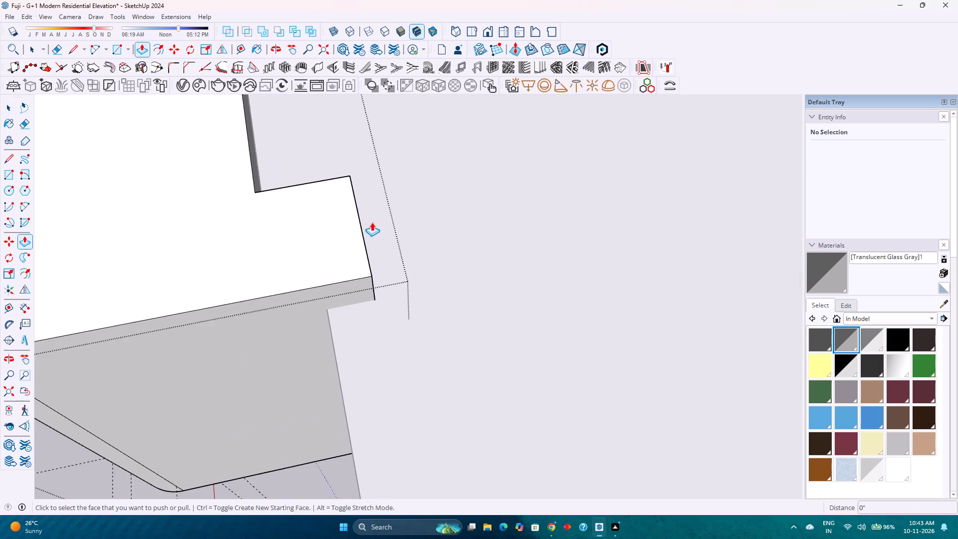
{"action": "scroll", "coordinate": [372, 222], "scroll_direction": "up", "scroll_amount": 4}
{"action": "middle_click_drag", "start_coordinate": [374, 228], "coordinate": [257, 229]}
{"action": "scroll", "coordinate": [347, 278], "scroll_direction": "up", "scroll_amount": 6}
{"action": "middle_click_drag", "start_coordinate": [360, 275], "coordinate": [309, 256]}
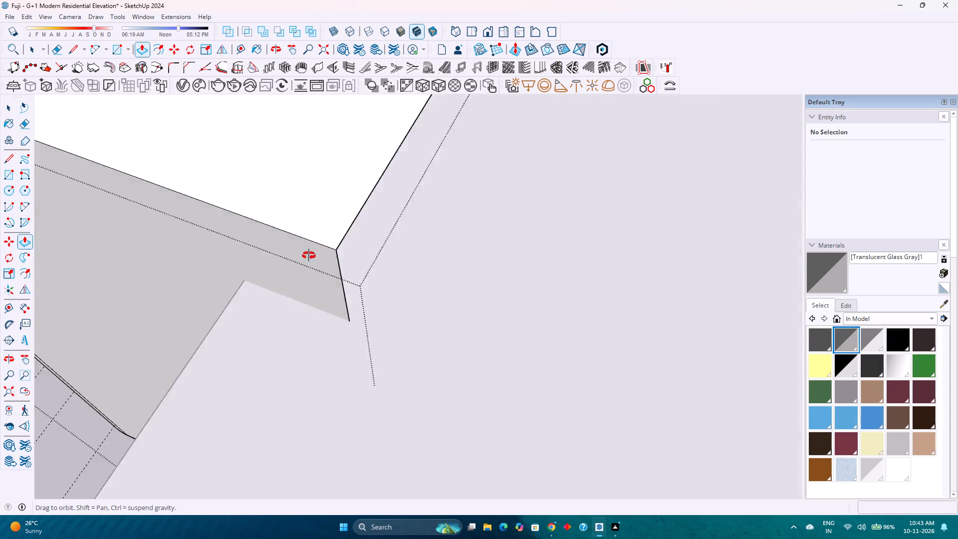
{"action": "middle_click_drag", "start_coordinate": [309, 256], "coordinate": [243, 226]}
{"action": "key", "text": "space"}
{"action": "left_click", "coordinate": [339, 218]}
{"action": "middle_click_drag", "start_coordinate": [350, 248], "coordinate": [235, 142]}
{"action": "scroll", "coordinate": [294, 170], "scroll_direction": "down", "scroll_amount": 3}
{"action": "middle_click_drag", "start_coordinate": [375, 208], "coordinate": [277, 173]}
{"action": "middle_click", "coordinate": [277, 173]}
{"action": "scroll", "coordinate": [278, 172], "scroll_direction": "down", "scroll_amount": 5}
{"action": "middle_click_drag", "start_coordinate": [380, 189], "coordinate": [263, 189]}
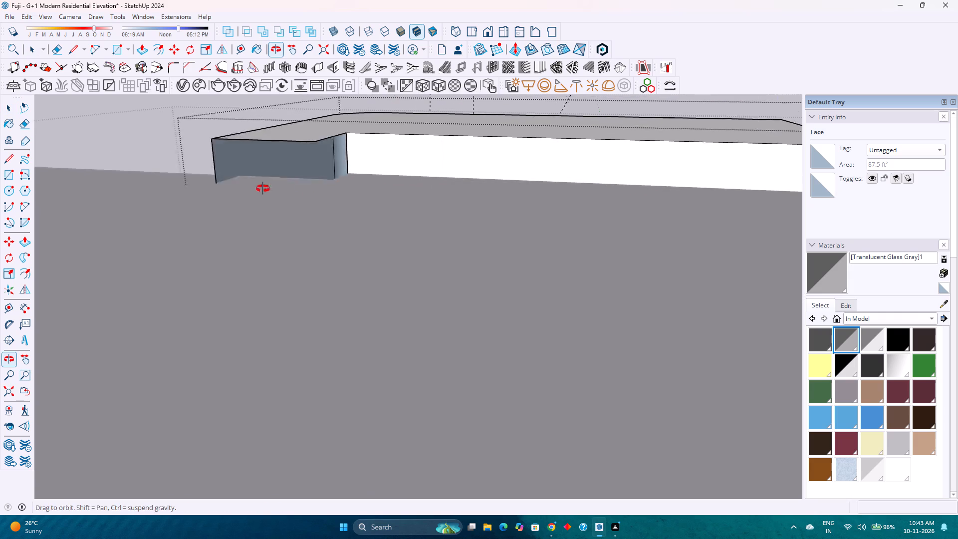
{"action": "middle_click_drag", "start_coordinate": [263, 189], "coordinate": [209, 195]}
{"action": "middle_click", "coordinate": [209, 195]}
{"action": "scroll", "coordinate": [245, 152], "scroll_direction": "up", "scroll_amount": 3}
{"action": "scroll", "coordinate": [251, 156], "scroll_direction": "down", "scroll_amount": 1}
{"action": "key", "text": "Escape"}
Hide the main building group behind the balcony frame to expose the rear of its side wall.
{"action": "scroll", "coordinate": [358, 252], "scroll_direction": "down", "scroll_amount": 8}
{"action": "left_click", "coordinate": [550, 211]}
{"action": "right_click", "coordinate": [550, 211]}
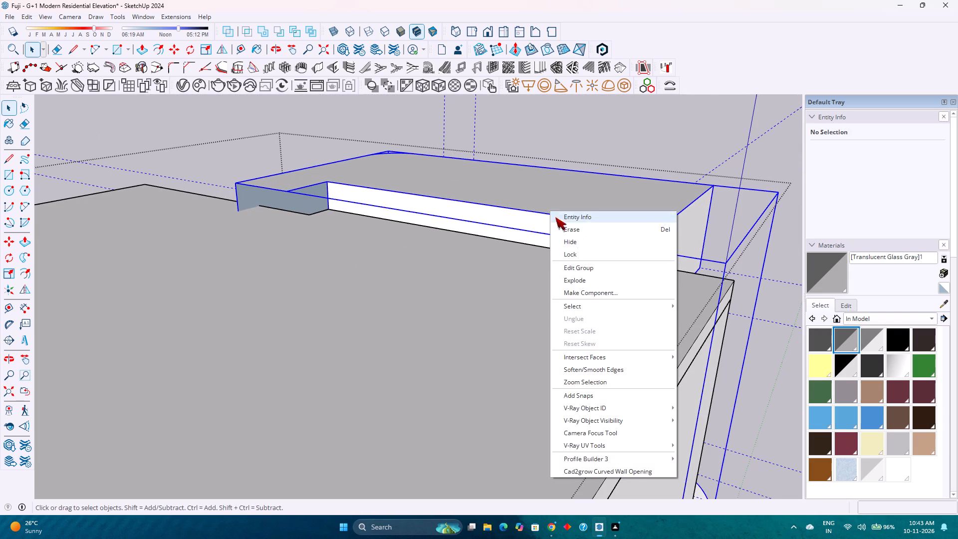
{"action": "left_click", "coordinate": [694, 319]}
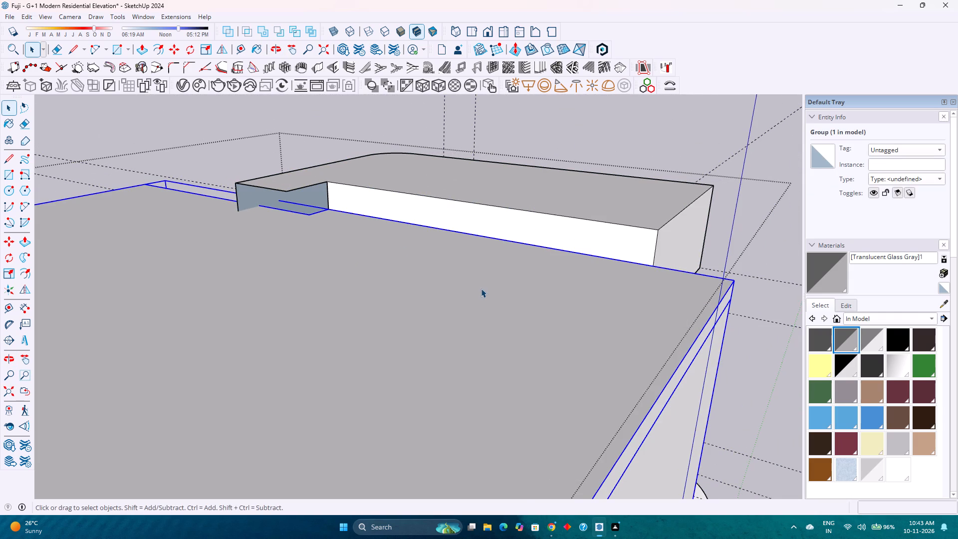
{"action": "right_click", "coordinate": [480, 287]}
{"action": "left_click", "coordinate": [534, 315]}
{"action": "scroll", "coordinate": [481, 263], "scroll_direction": "down", "scroll_amount": 4}
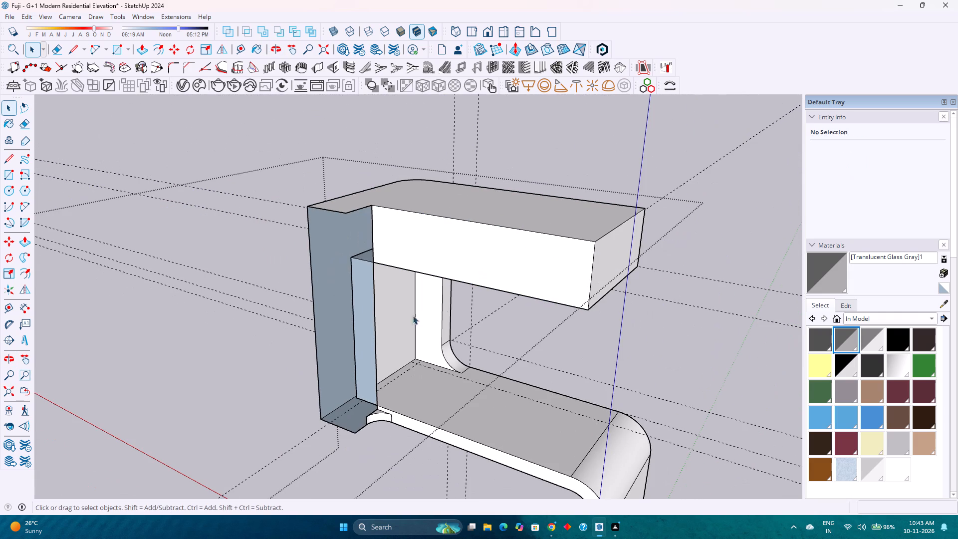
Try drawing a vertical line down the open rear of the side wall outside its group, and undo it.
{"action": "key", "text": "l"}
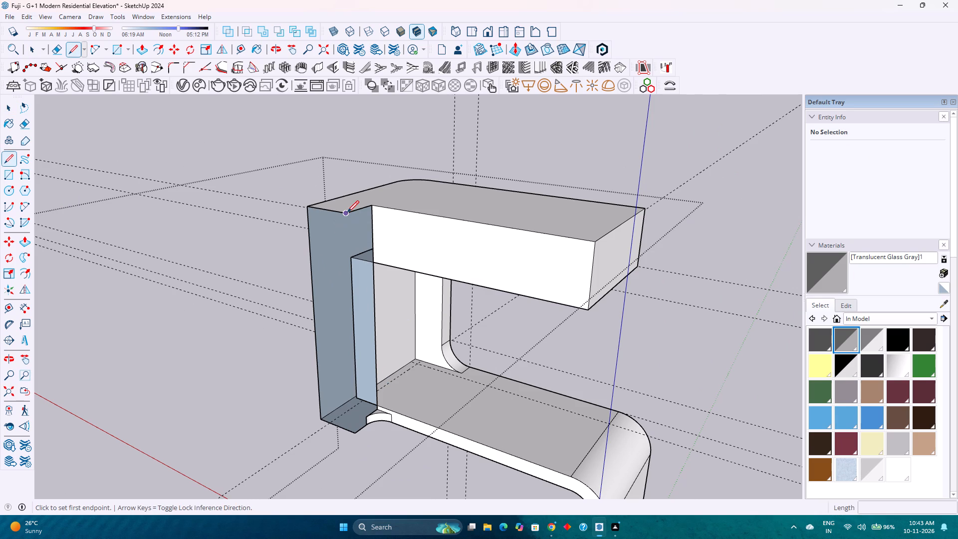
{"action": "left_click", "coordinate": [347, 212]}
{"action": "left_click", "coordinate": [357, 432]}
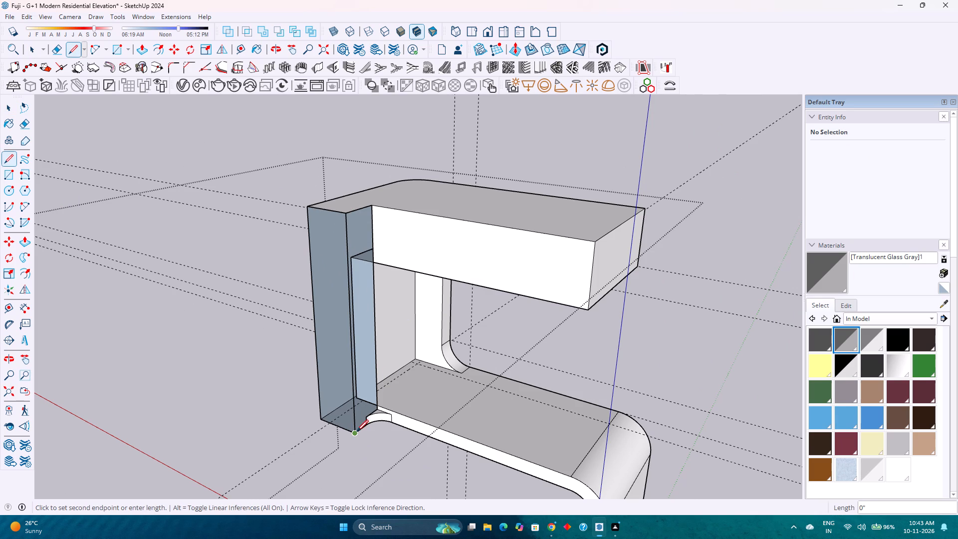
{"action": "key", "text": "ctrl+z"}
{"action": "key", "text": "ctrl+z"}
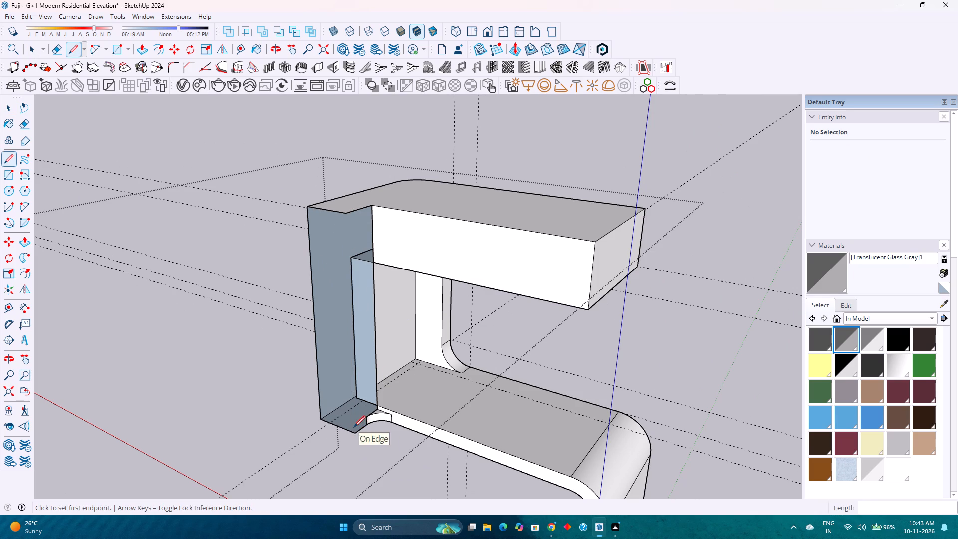
Inside the balcony frame group, close the side wall's open rear with a 12' 3" vertical edge between its upper and lower corners.
{"action": "key", "text": "space"}
{"action": "double_click", "coordinate": [411, 249]}
{"action": "key", "text": "l"}
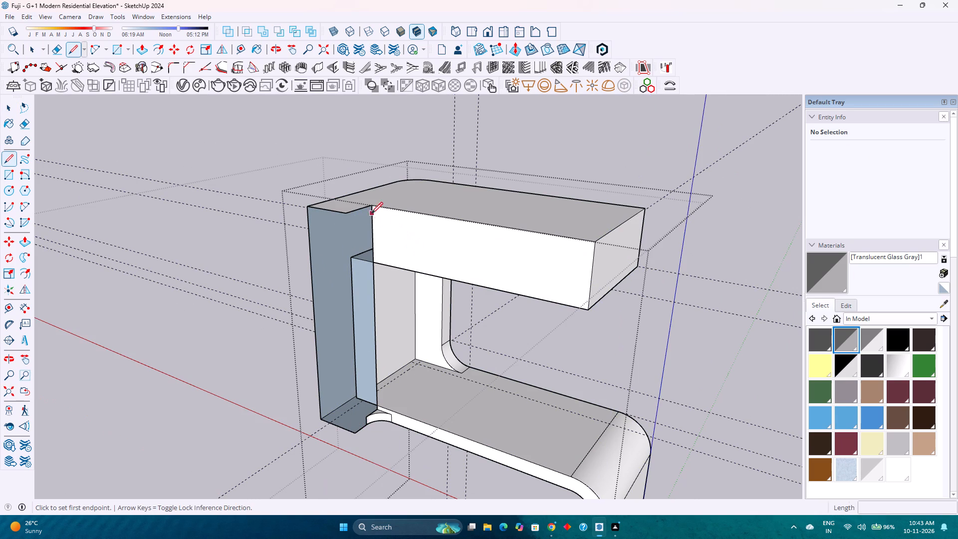
{"action": "left_click", "coordinate": [350, 211]}
{"action": "left_click", "coordinate": [358, 433]}
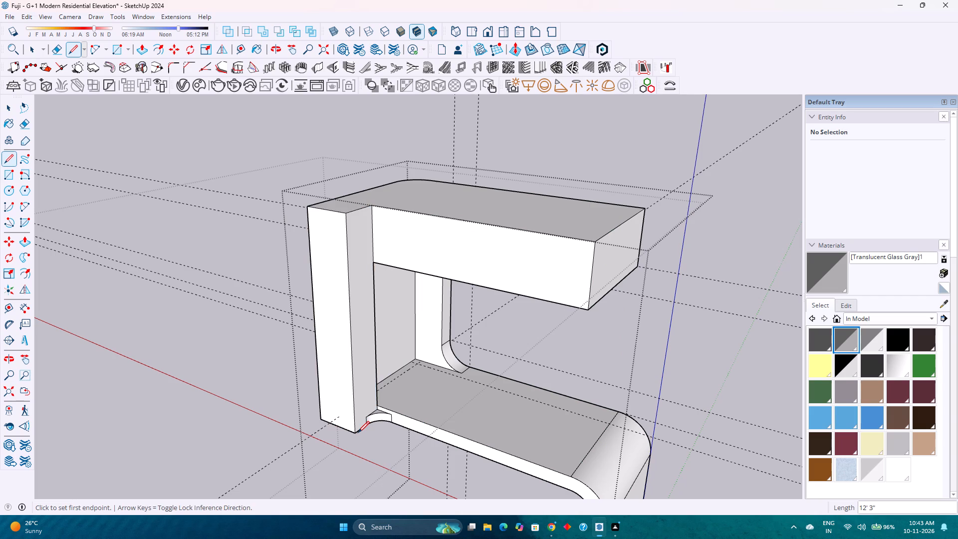
{"action": "scroll", "coordinate": [367, 398], "scroll_direction": "up", "scroll_amount": 2}
{"action": "key", "text": "space"}
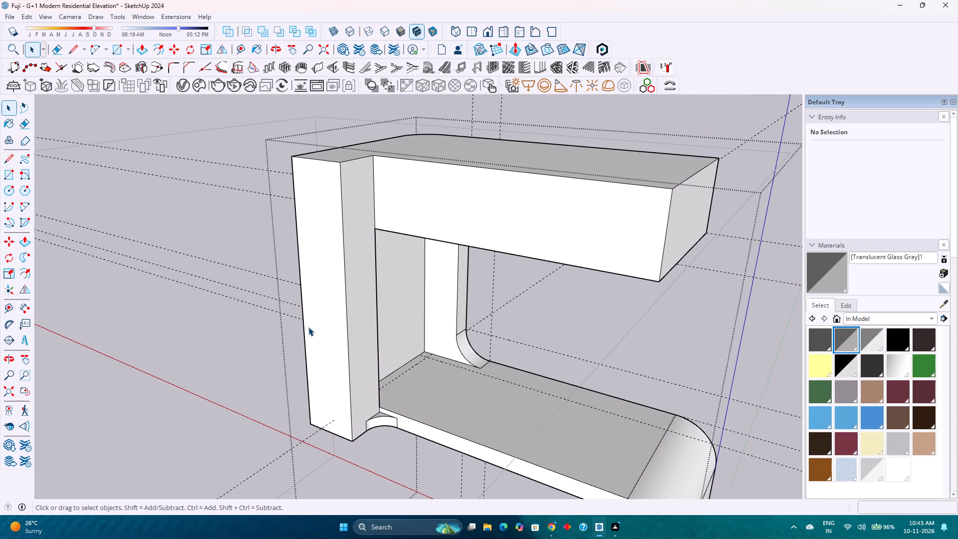
{"action": "key", "text": "p"}
{"action": "key", "text": "space"}
{"action": "key", "text": "Escape"}
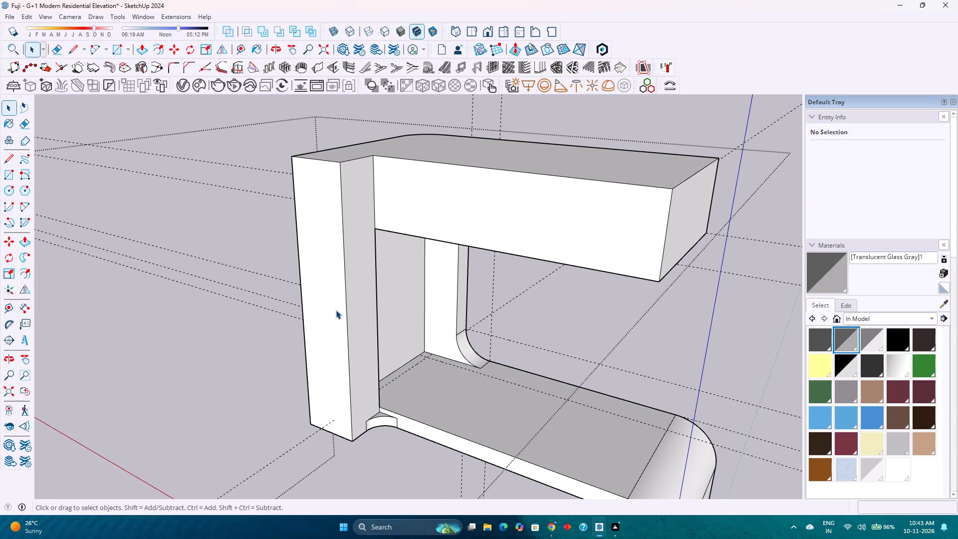
Unhide all hidden objects.
{"action": "left_click", "coordinate": [26, 14]}
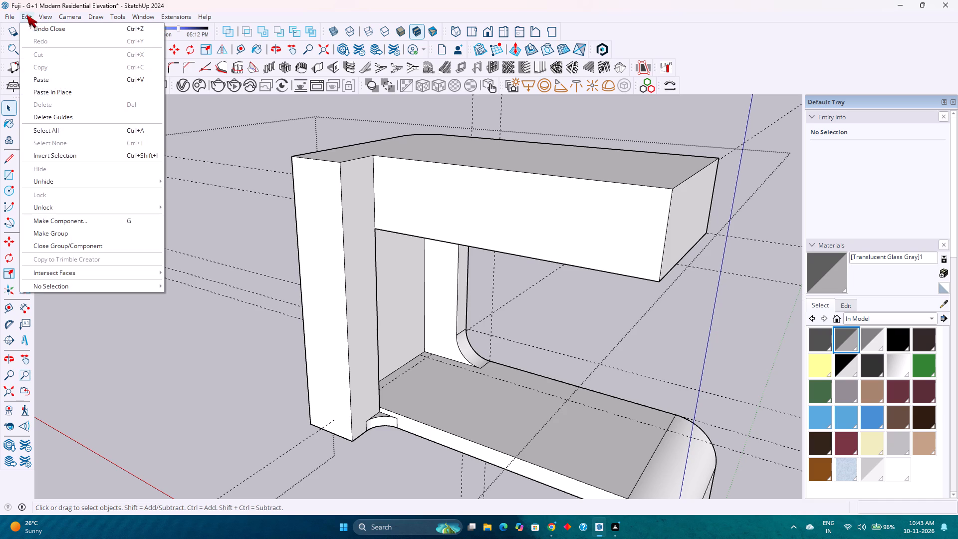
{"action": "left_click", "coordinate": [175, 206]}
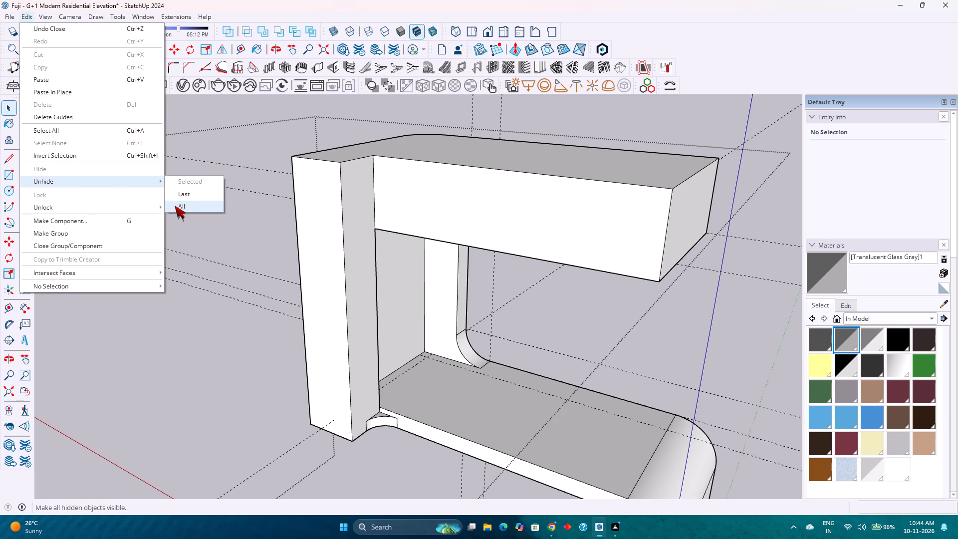
Push the rear face of the balcony frame's side wall in by 1'.
{"action": "scroll", "coordinate": [382, 270], "scroll_direction": "down", "scroll_amount": 3}
{"action": "scroll", "coordinate": [329, 181], "scroll_direction": "up", "scroll_amount": 4}
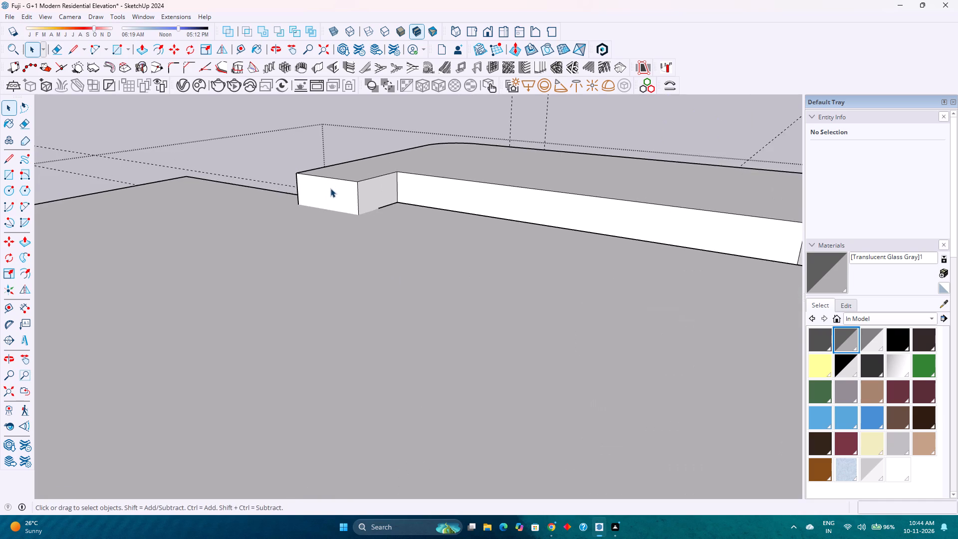
{"action": "scroll", "coordinate": [330, 188], "scroll_direction": "up", "scroll_amount": 4}
{"action": "key", "text": "p"}
{"action": "left_click", "coordinate": [344, 198]}
{"action": "key", "text": "space"}
{"action": "double_click", "coordinate": [344, 198]}
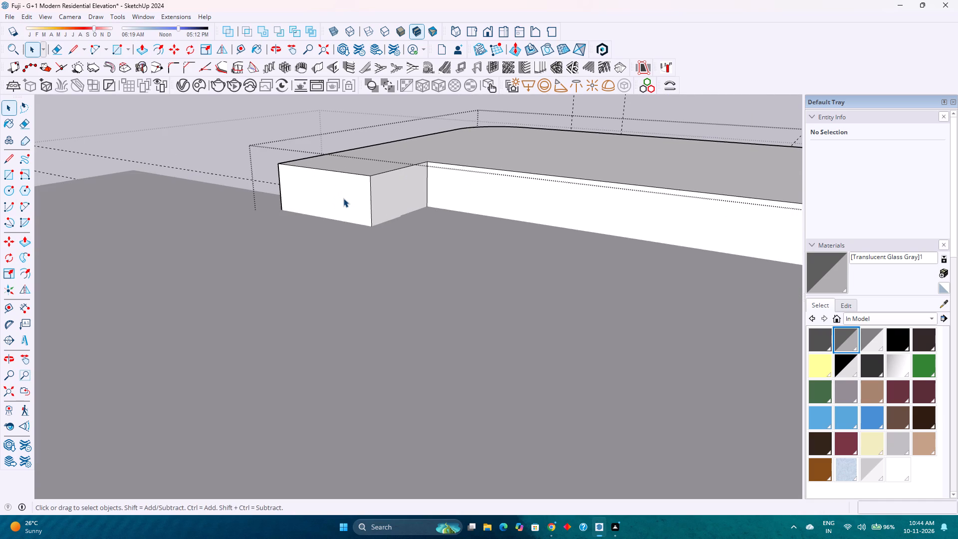
{"action": "key", "text": "p"}
{"action": "left_click", "coordinate": [343, 198]}
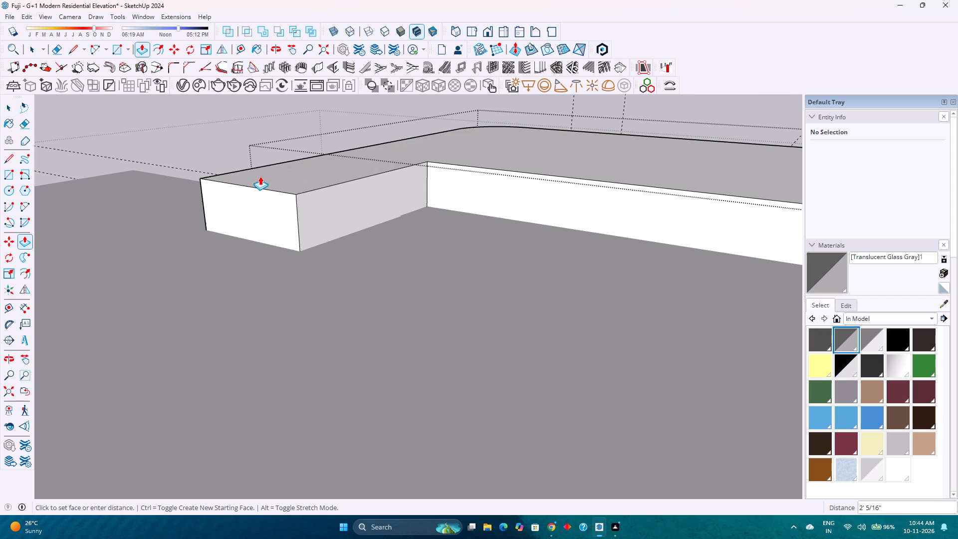
{"action": "middle_click_drag", "start_coordinate": [263, 177], "coordinate": [572, 262]}
{"action": "middle_click", "coordinate": [572, 261]}
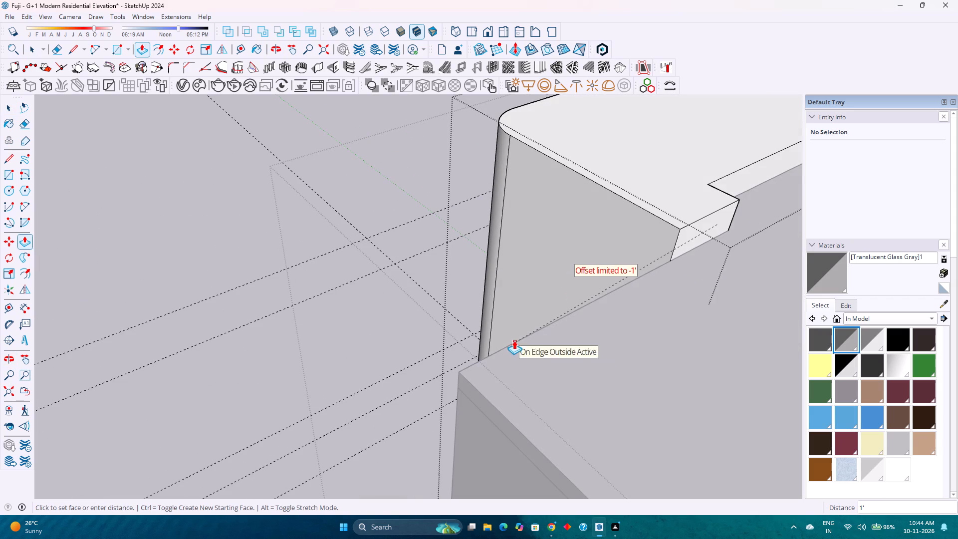
{"action": "left_click", "coordinate": [514, 340]}
Copy the bottom edge of the side wall's rear face 9" straight up to the underside of the building's overhang.
{"action": "scroll", "coordinate": [442, 294], "scroll_direction": "down", "scroll_amount": 4}
{"action": "middle_click_drag", "start_coordinate": [441, 294], "coordinate": [594, 236]}
{"action": "scroll", "coordinate": [546, 266], "scroll_direction": "down", "scroll_amount": 3}
{"action": "middle_click_drag", "start_coordinate": [473, 288], "coordinate": [504, 290], "text": "shift"}
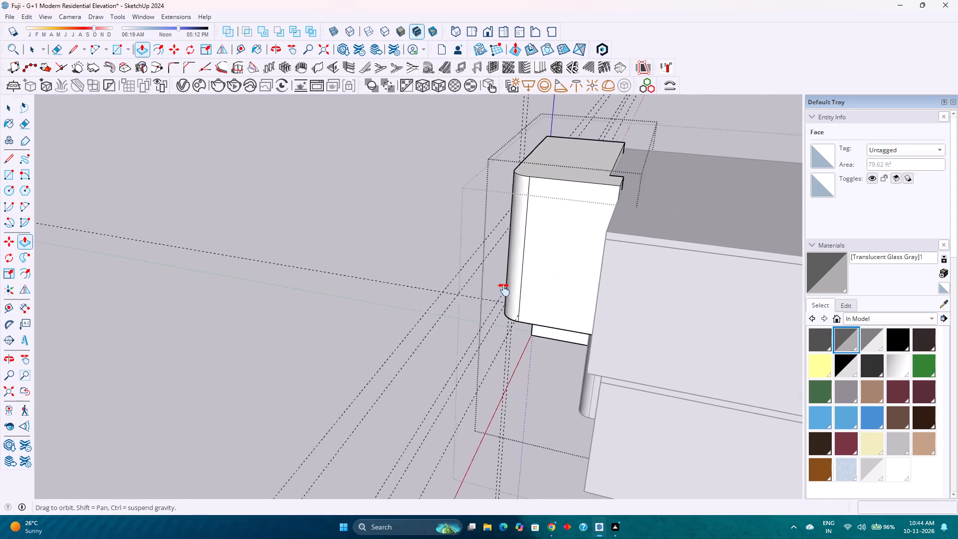
{"action": "middle_click_drag", "start_coordinate": [504, 290], "coordinate": [706, 275], "text": "shift"}
{"action": "middle_click_drag", "start_coordinate": [672, 256], "coordinate": [427, 286], "text": "shift"}
{"action": "middle_click_drag", "start_coordinate": [399, 299], "coordinate": [572, 230]}
{"action": "scroll", "coordinate": [535, 318], "scroll_direction": "up", "scroll_amount": 6}
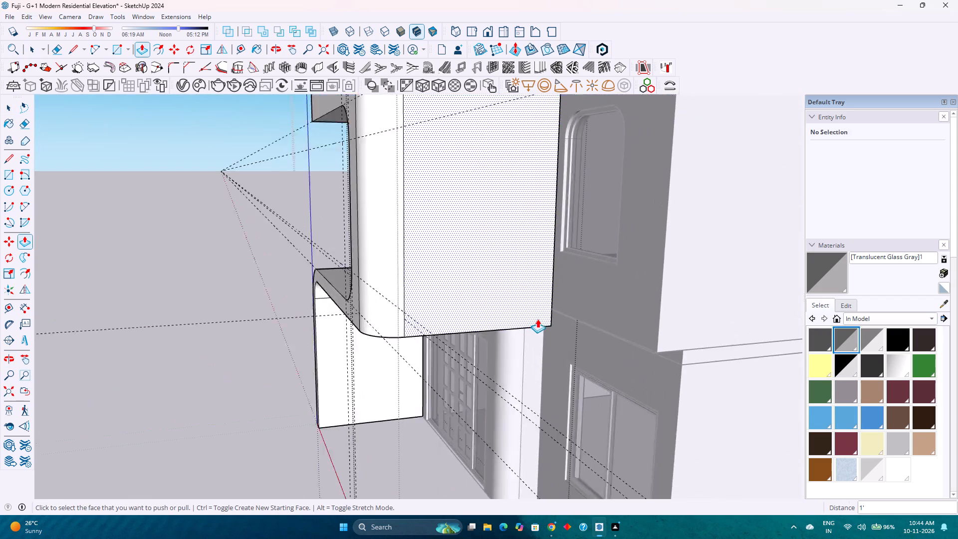
{"action": "scroll", "coordinate": [537, 319], "scroll_direction": "up", "scroll_amount": 2}
{"action": "middle_click_drag", "start_coordinate": [537, 319], "coordinate": [470, 261]}
{"action": "scroll", "coordinate": [465, 238], "scroll_direction": "up", "scroll_amount": 11}
{"action": "middle_click_drag", "start_coordinate": [454, 228], "coordinate": [452, 228]}
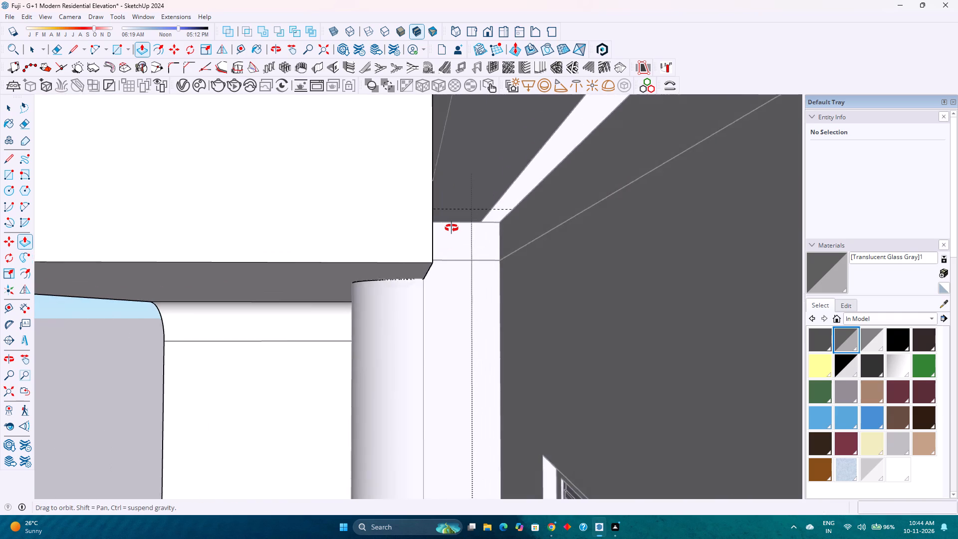
{"action": "middle_click_drag", "start_coordinate": [452, 228], "coordinate": [412, 229]}
{"action": "middle_click", "coordinate": [412, 229]}
{"action": "middle_click_drag", "start_coordinate": [412, 229], "coordinate": [563, 248], "text": "shift"}
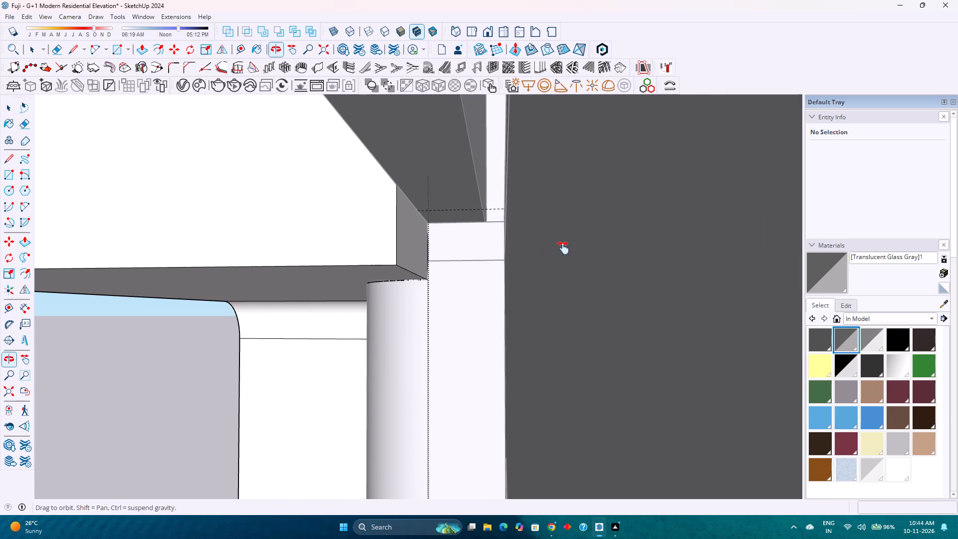
{"action": "middle_click_drag", "start_coordinate": [563, 248], "coordinate": [563, 249], "text": "shift"}
{"action": "scroll", "coordinate": [447, 259], "scroll_direction": "up", "scroll_amount": 3}
{"action": "key", "text": "space"}
{"action": "left_click", "coordinate": [380, 274]}
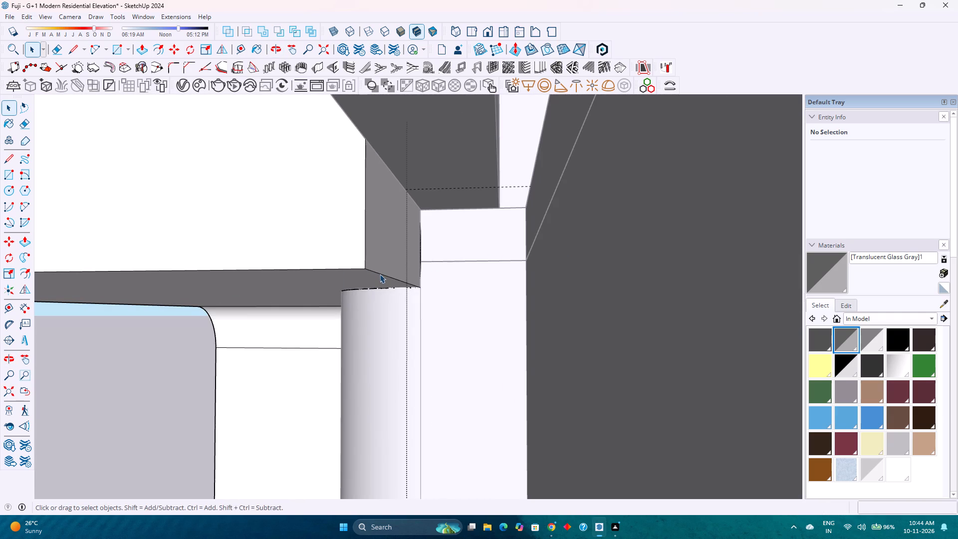
{"action": "key", "text": "m"}
{"action": "left_click", "coordinate": [367, 270], "text": "ctrl"}
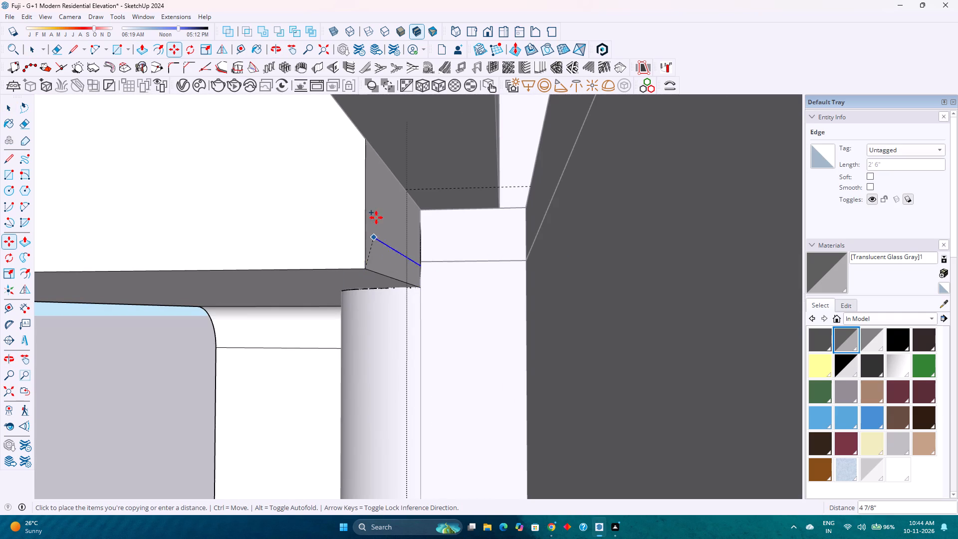
{"action": "key", "text": "Up"}
{"action": "left_click", "coordinate": [367, 139]}
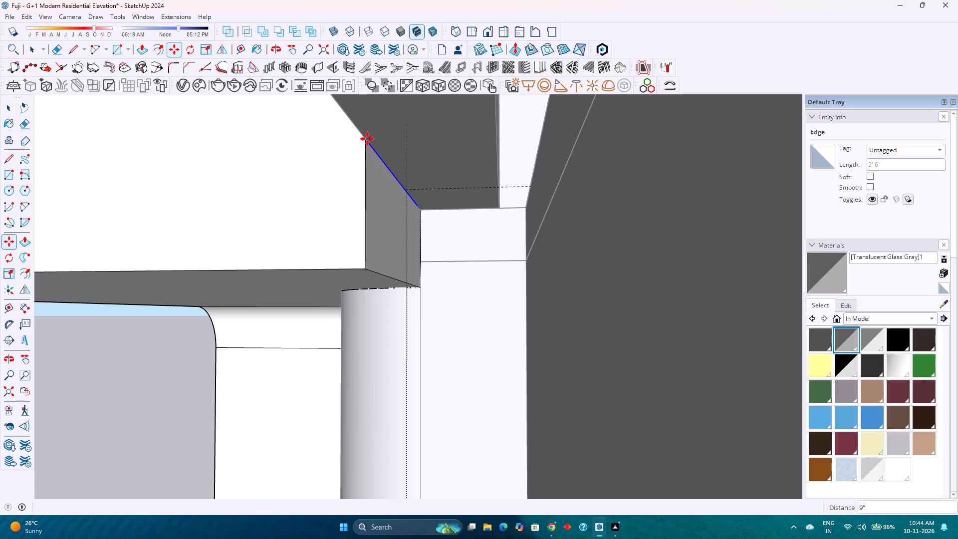
Pull the 9" strip at the bottom of the side wall's rear face out 1' against the main building wall.
{"action": "key", "text": "p"}
{"action": "left_click", "coordinate": [384, 194]}
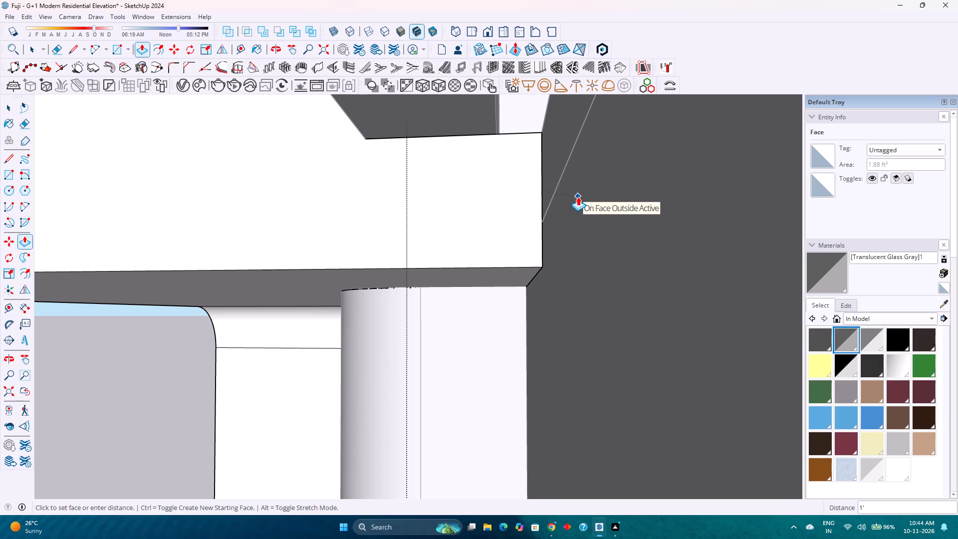
{"action": "left_click", "coordinate": [578, 197]}
Close the balcony frame group and return to the whole building model.
{"action": "middle_click_drag", "start_coordinate": [526, 241], "coordinate": [652, 286]}
{"action": "scroll", "coordinate": [538, 290], "scroll_direction": "down", "scroll_amount": 10}
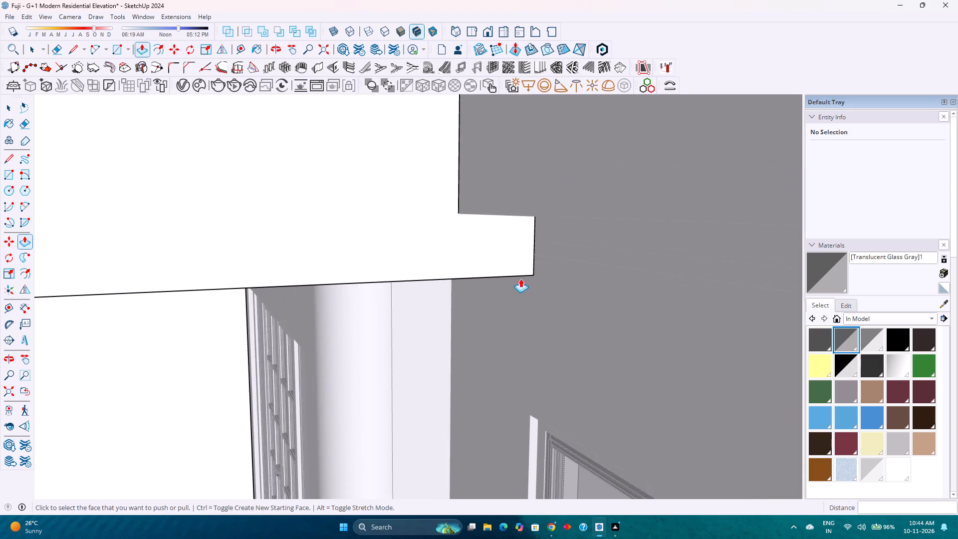
{"action": "scroll", "coordinate": [520, 278], "scroll_direction": "down", "scroll_amount": 2}
{"action": "scroll", "coordinate": [462, 275], "scroll_direction": "down", "scroll_amount": 2}
{"action": "middle_click_drag", "start_coordinate": [397, 276], "coordinate": [635, 220]}
{"action": "scroll", "coordinate": [636, 220], "scroll_direction": "down", "scroll_amount": 8}
{"action": "middle_click_drag", "start_coordinate": [322, 268], "coordinate": [474, 259]}
{"action": "scroll", "coordinate": [472, 258], "scroll_direction": "down", "scroll_amount": 4}
{"action": "middle_click_drag", "start_coordinate": [451, 230], "coordinate": [450, 330]}
{"action": "scroll", "coordinate": [419, 248], "scroll_direction": "down", "scroll_amount": 4}
{"action": "middle_click_drag", "start_coordinate": [476, 229], "coordinate": [529, 239]}
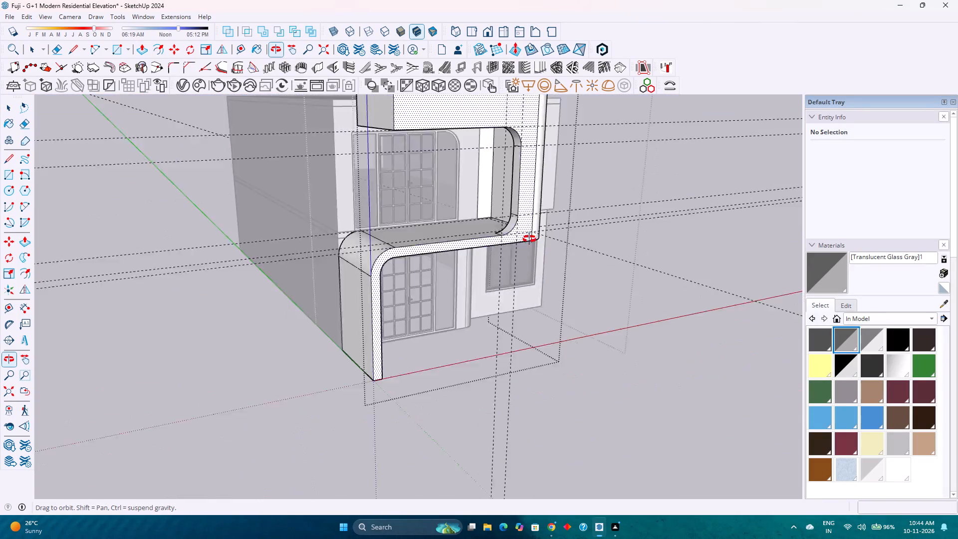
{"action": "middle_click_drag", "start_coordinate": [529, 239], "coordinate": [528, 350]}
{"action": "scroll", "coordinate": [501, 311], "scroll_direction": "up", "scroll_amount": 1}
{"action": "middle_click_drag", "start_coordinate": [499, 309], "coordinate": [447, 295]}
{"action": "scroll", "coordinate": [432, 290], "scroll_direction": "up", "scroll_amount": 8}
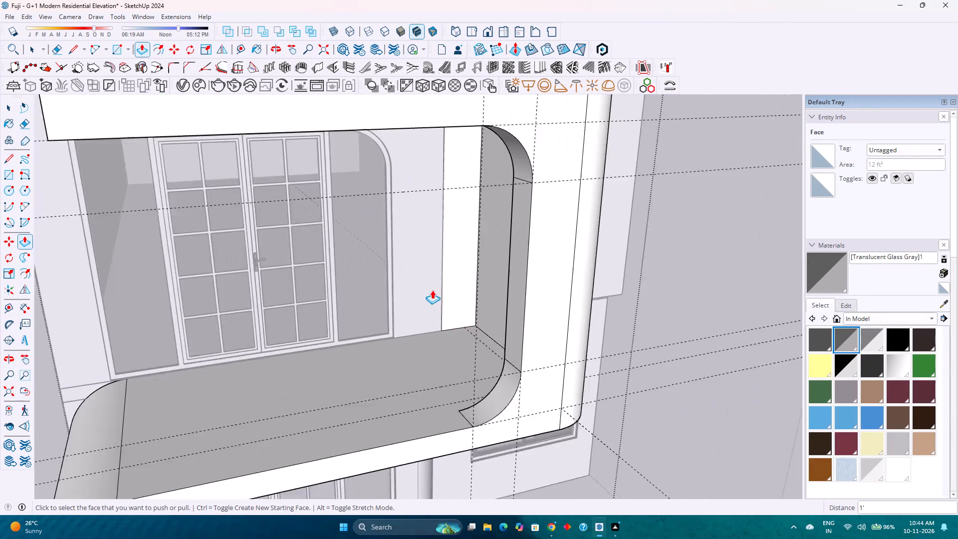
{"action": "key", "text": "space"}
{"action": "scroll", "coordinate": [432, 284], "scroll_direction": "down", "scroll_amount": 4}
{"action": "key", "text": "Escape"}
{"action": "scroll", "coordinate": [432, 284], "scroll_direction": "down", "scroll_amount": 4}
{"action": "middle_click_drag", "start_coordinate": [443, 285], "coordinate": [465, 262]}
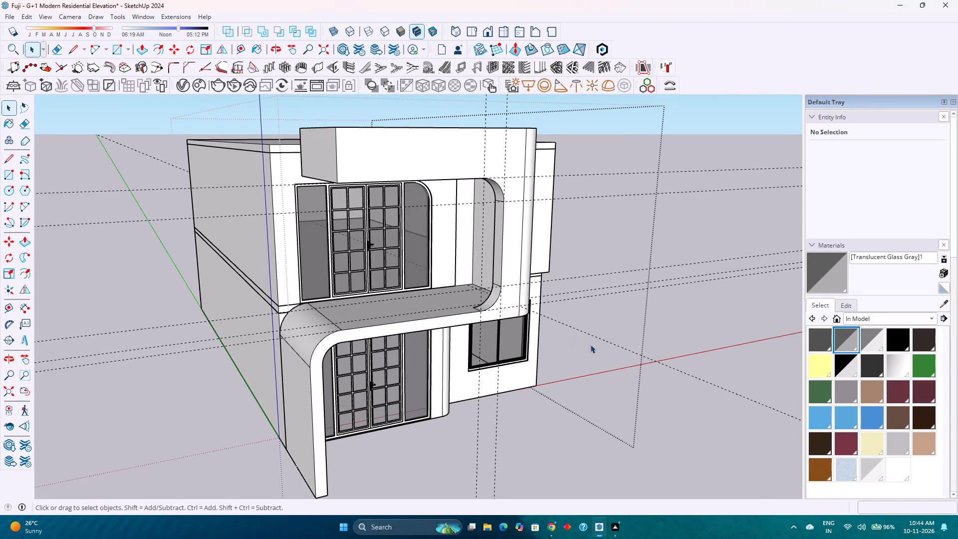
Unhide all hidden objects in the model.
{"action": "left_click", "coordinate": [25, 17]}
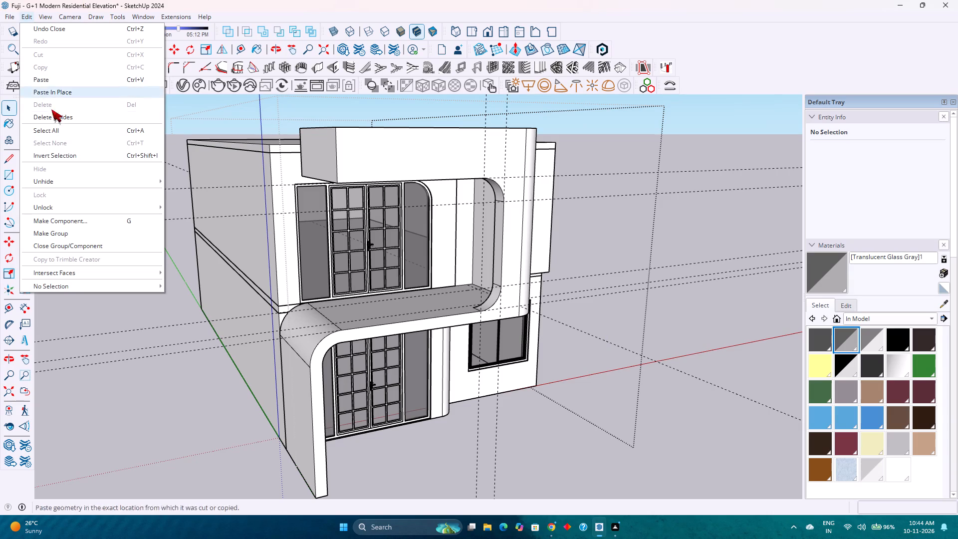
{"action": "left_click", "coordinate": [92, 180]}
{"action": "left_click", "coordinate": [192, 203]}
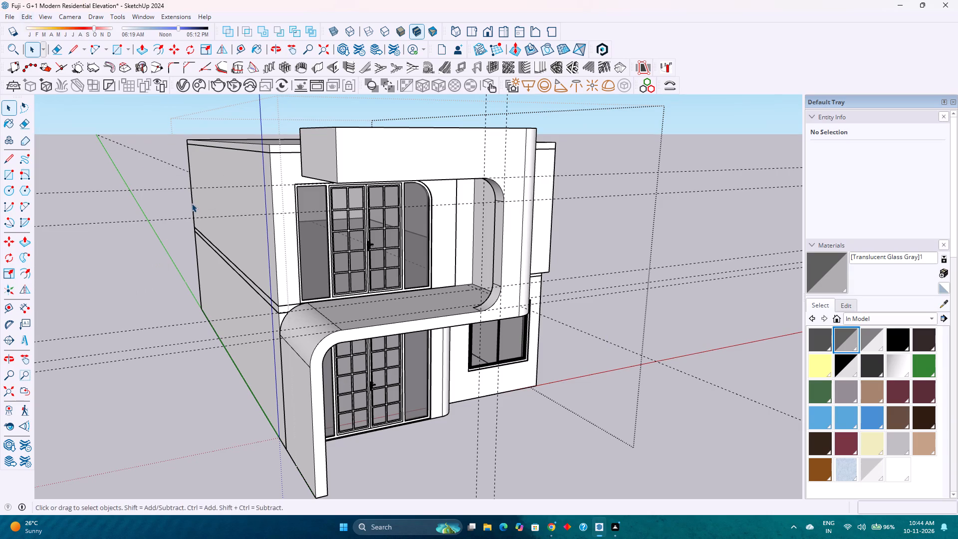
Delete all construction guides from the model.
{"action": "left_click", "coordinate": [17, 14]}
{"action": "left_click", "coordinate": [34, 14]}
{"action": "left_click", "coordinate": [27, 17]}
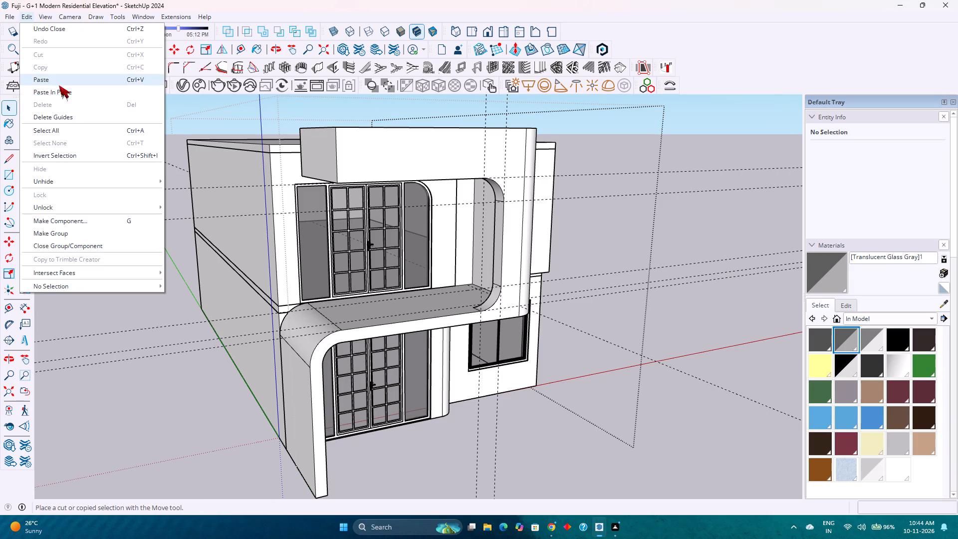
{"action": "left_click", "coordinate": [66, 121]}
Examine the overall front elevation, checking how the balcony frame and its side wall meet the main building.
{"action": "scroll", "coordinate": [245, 191], "scroll_direction": "down", "scroll_amount": 4}
{"action": "middle_click_drag", "start_coordinate": [475, 235], "coordinate": [322, 185]}
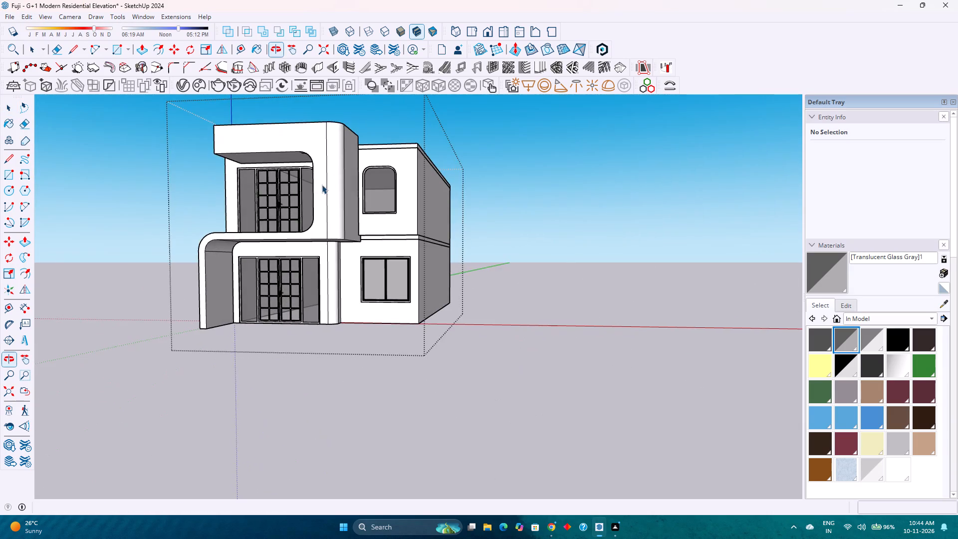
{"action": "scroll", "coordinate": [324, 185], "scroll_direction": "up", "scroll_amount": 1}
{"action": "scroll", "coordinate": [321, 181], "scroll_direction": "down", "scroll_amount": 3}
{"action": "scroll", "coordinate": [321, 181], "scroll_direction": "up", "scroll_amount": 2}
{"action": "scroll", "coordinate": [321, 181], "scroll_direction": "down", "scroll_amount": 4}
{"action": "scroll", "coordinate": [321, 181], "scroll_direction": "up", "scroll_amount": 3}
{"action": "scroll", "coordinate": [321, 181], "scroll_direction": "down", "scroll_amount": 3}
{"action": "scroll", "coordinate": [321, 181], "scroll_direction": "up", "scroll_amount": 3}
{"action": "scroll", "coordinate": [321, 176], "scroll_direction": "down", "scroll_amount": 4}
{"action": "scroll", "coordinate": [321, 176], "scroll_direction": "up", "scroll_amount": 4}
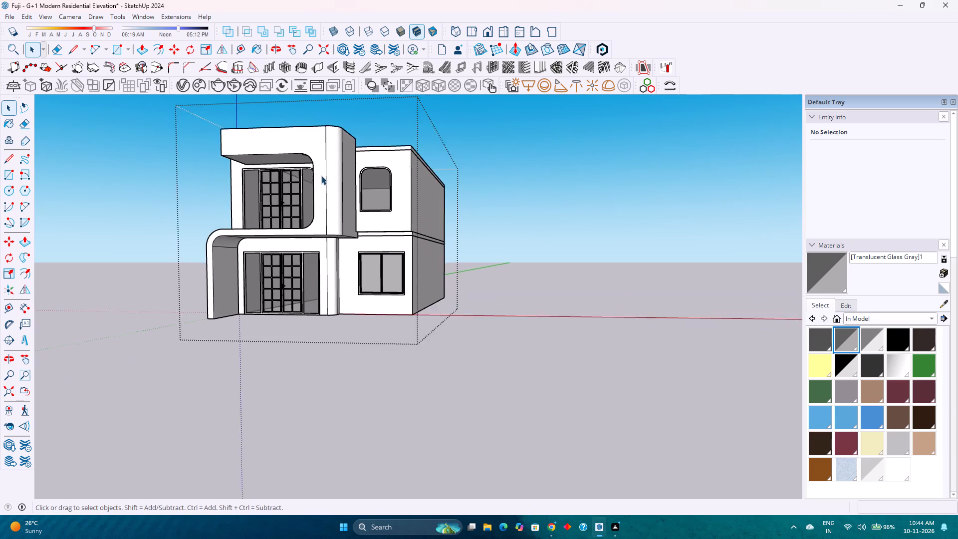
{"action": "scroll", "coordinate": [322, 172], "scroll_direction": "down", "scroll_amount": 1}
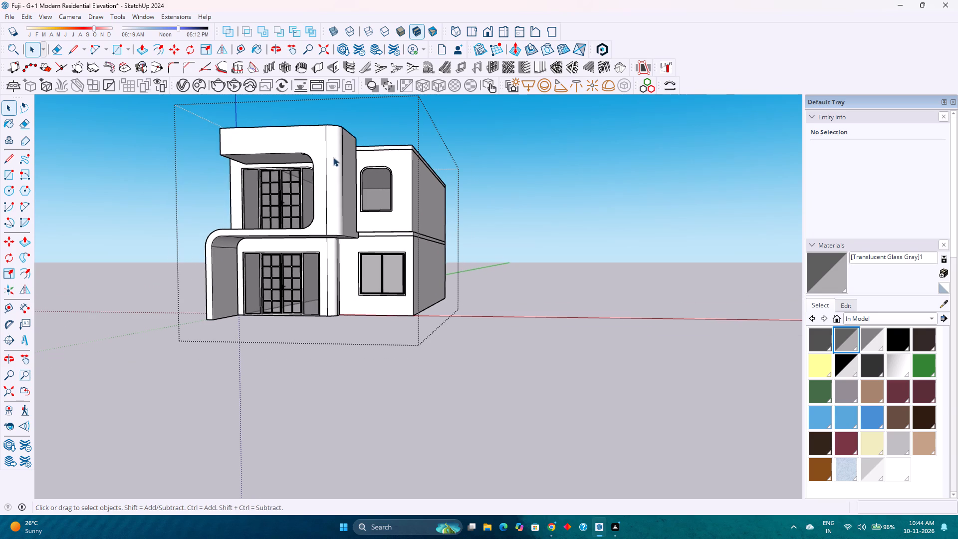
{"action": "scroll", "coordinate": [333, 157], "scroll_direction": "down", "scroll_amount": 4}
{"action": "scroll", "coordinate": [333, 157], "scroll_direction": "up", "scroll_amount": 5}
{"action": "scroll", "coordinate": [333, 157], "scroll_direction": "down", "scroll_amount": 4}
{"action": "scroll", "coordinate": [333, 157], "scroll_direction": "up", "scroll_amount": 4}
{"action": "scroll", "coordinate": [333, 157], "scroll_direction": "down", "scroll_amount": 4}
{"action": "scroll", "coordinate": [333, 157], "scroll_direction": "up", "scroll_amount": 4}
{"action": "scroll", "coordinate": [333, 155], "scroll_direction": "down", "scroll_amount": 4}
{"action": "scroll", "coordinate": [332, 154], "scroll_direction": "up", "scroll_amount": 4}
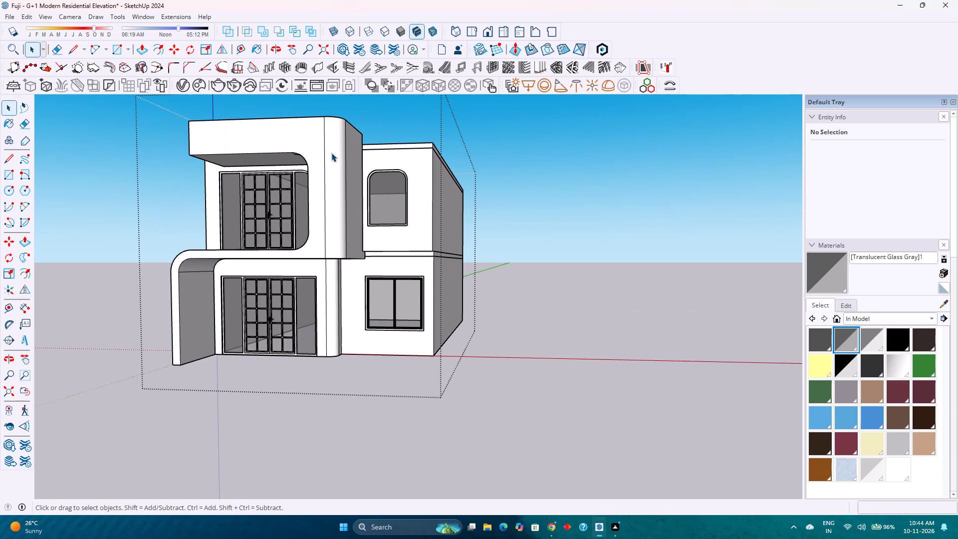
{"action": "scroll", "coordinate": [331, 149], "scroll_direction": "down", "scroll_amount": 4}
{"action": "scroll", "coordinate": [331, 149], "scroll_direction": "up", "scroll_amount": 4}
{"action": "scroll", "coordinate": [330, 147], "scroll_direction": "down", "scroll_amount": 5}
{"action": "scroll", "coordinate": [330, 147], "scroll_direction": "up", "scroll_amount": 4}
{"action": "scroll", "coordinate": [330, 147], "scroll_direction": "down", "scroll_amount": 3}
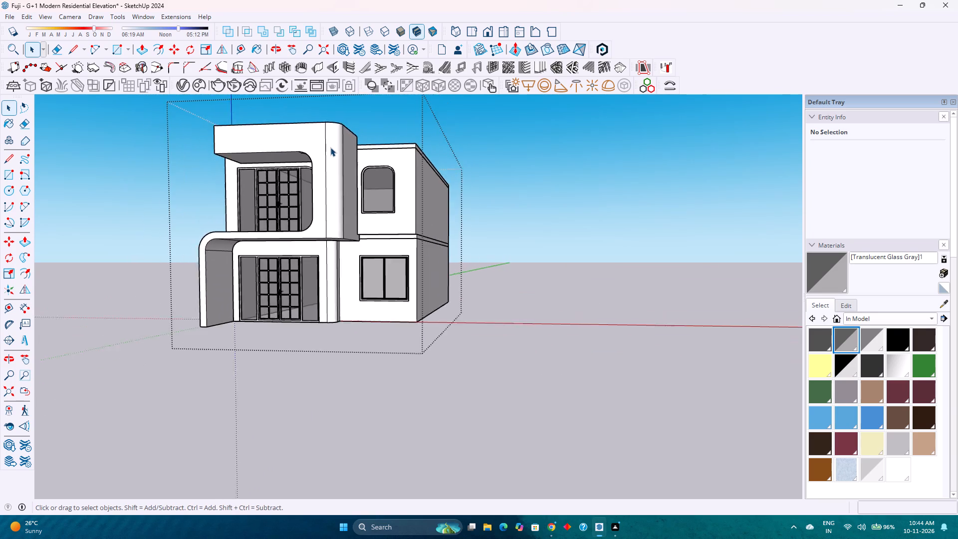
{"action": "scroll", "coordinate": [330, 147], "scroll_direction": "up", "scroll_amount": 3}
{"action": "scroll", "coordinate": [330, 146], "scroll_direction": "down", "scroll_amount": 5}
{"action": "scroll", "coordinate": [330, 146], "scroll_direction": "up", "scroll_amount": 4}
{"action": "scroll", "coordinate": [330, 146], "scroll_direction": "down", "scroll_amount": 4}
{"action": "scroll", "coordinate": [330, 146], "scroll_direction": "up", "scroll_amount": 4}
{"action": "scroll", "coordinate": [329, 146], "scroll_direction": "down", "scroll_amount": 3}
{"action": "scroll", "coordinate": [329, 147], "scroll_direction": "up", "scroll_amount": 4}
{"action": "scroll", "coordinate": [329, 147], "scroll_direction": "down", "scroll_amount": 4}
{"action": "scroll", "coordinate": [329, 147], "scroll_direction": "up", "scroll_amount": 4}
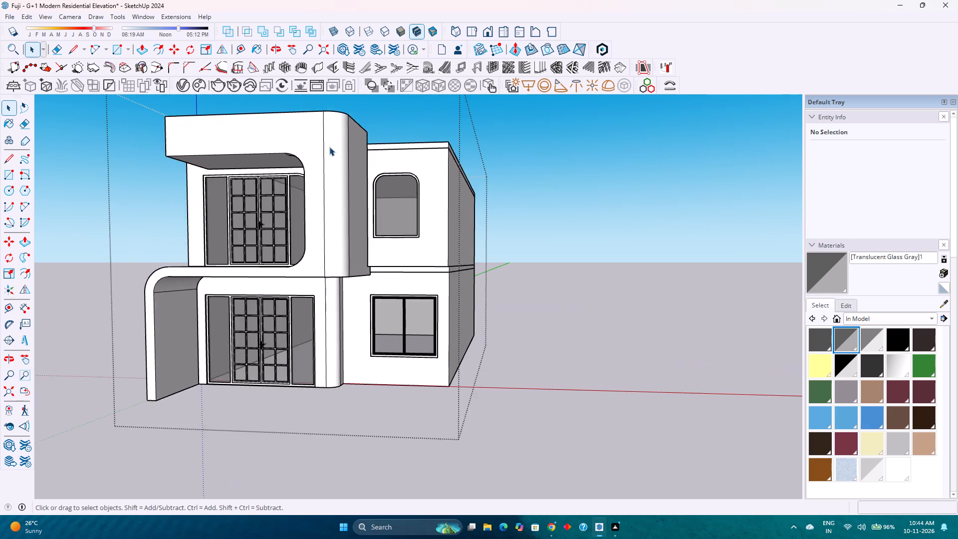
{"action": "scroll", "coordinate": [329, 147], "scroll_direction": "down", "scroll_amount": 4}
{"action": "scroll", "coordinate": [329, 147], "scroll_direction": "up", "scroll_amount": 5}
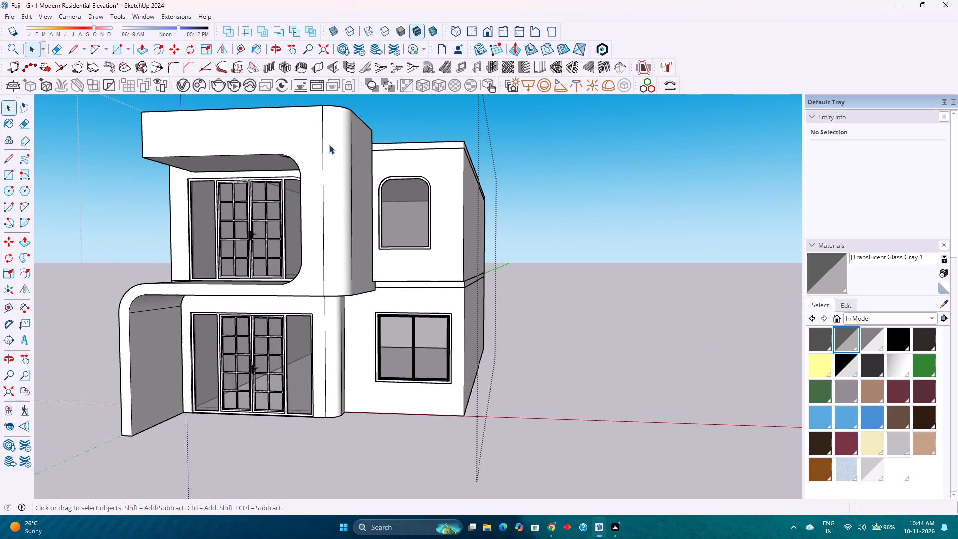
{"action": "scroll", "coordinate": [329, 144], "scroll_direction": "down", "scroll_amount": 1}
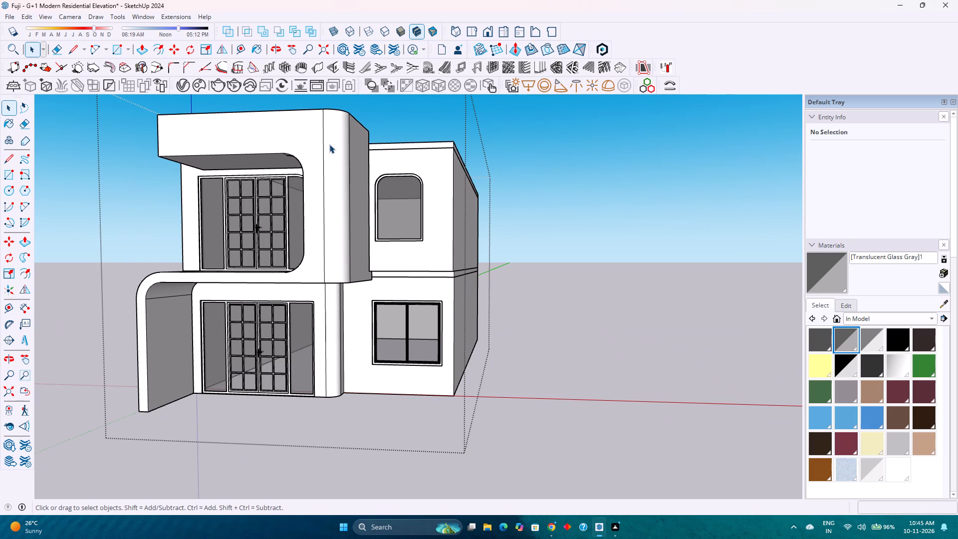
{"action": "scroll", "coordinate": [329, 144], "scroll_direction": "up", "scroll_amount": 1}
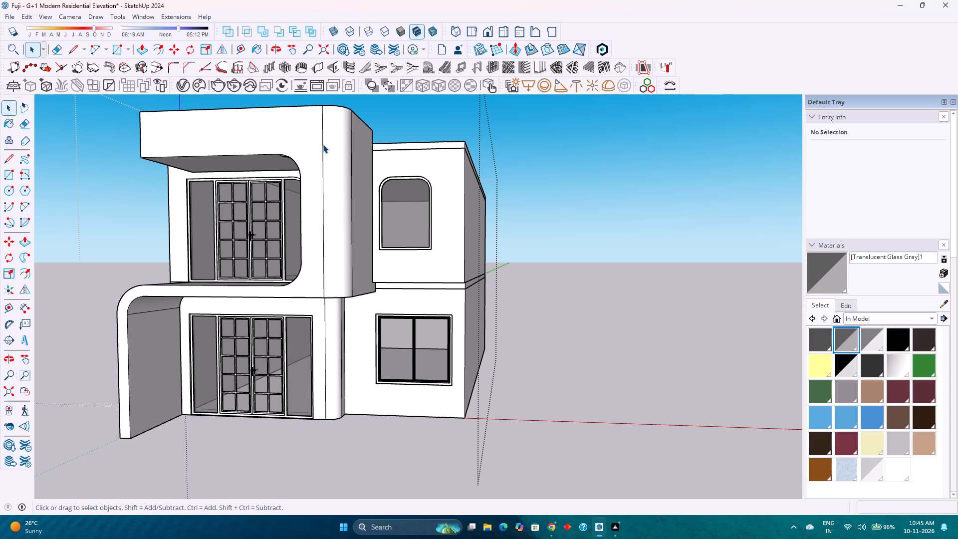
{"action": "scroll", "coordinate": [327, 115], "scroll_direction": "down", "scroll_amount": 2}
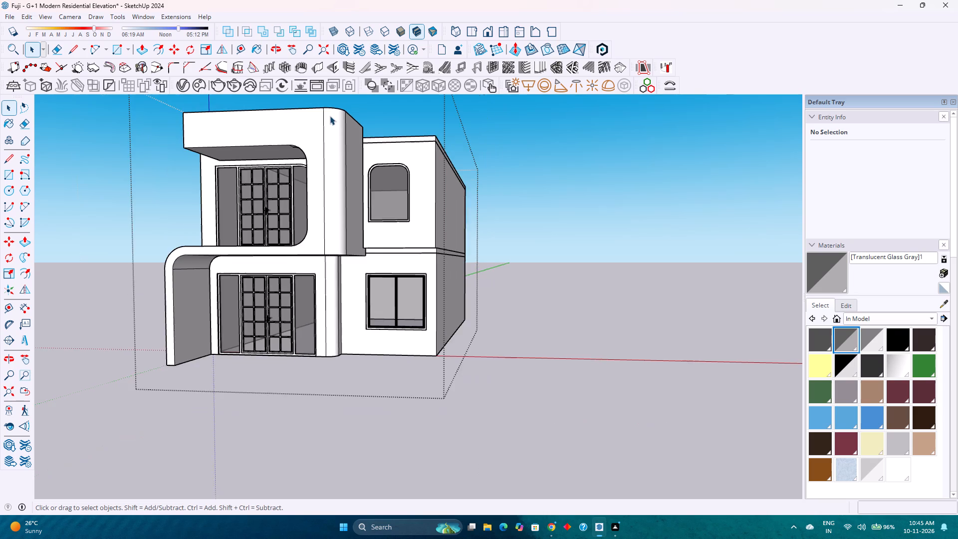
{"action": "scroll", "coordinate": [330, 116], "scroll_direction": "down", "scroll_amount": 3}
{"action": "scroll", "coordinate": [342, 145], "scroll_direction": "up", "scroll_amount": 4}
{"action": "scroll", "coordinate": [342, 145], "scroll_direction": "down", "scroll_amount": 8}
{"action": "middle_click_drag", "start_coordinate": [372, 132], "coordinate": [379, 193]}
{"action": "scroll", "coordinate": [372, 132], "scroll_direction": "up", "scroll_amount": 1}
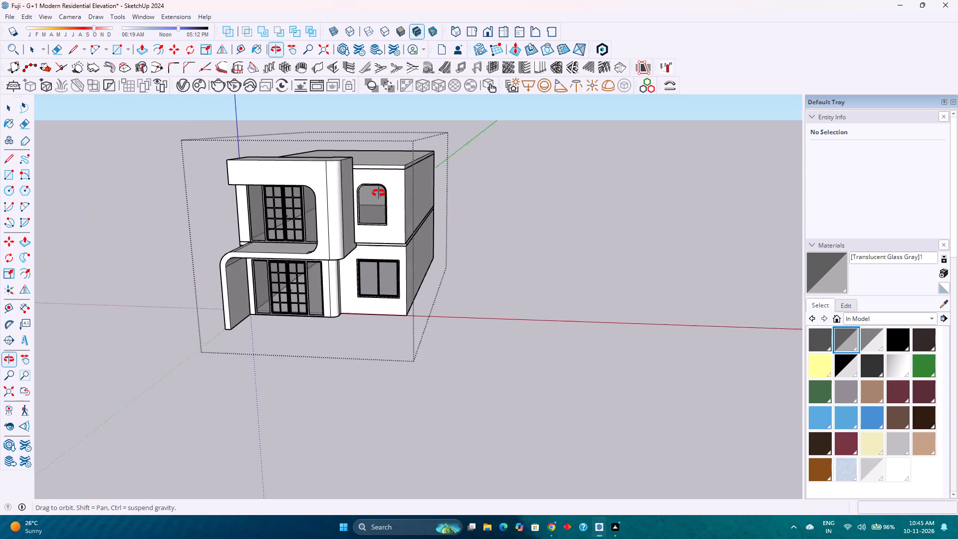
{"action": "middle_click_drag", "start_coordinate": [379, 193], "coordinate": [381, 196]}
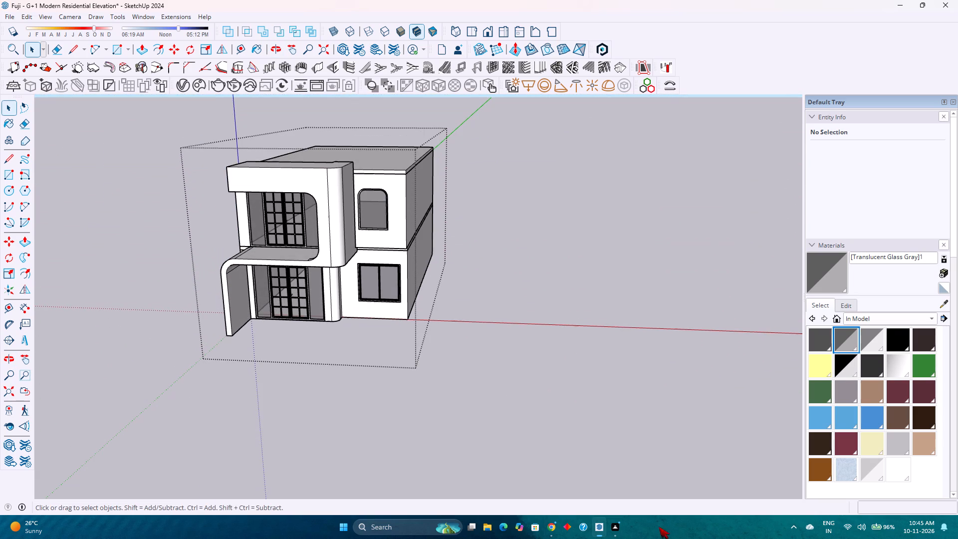
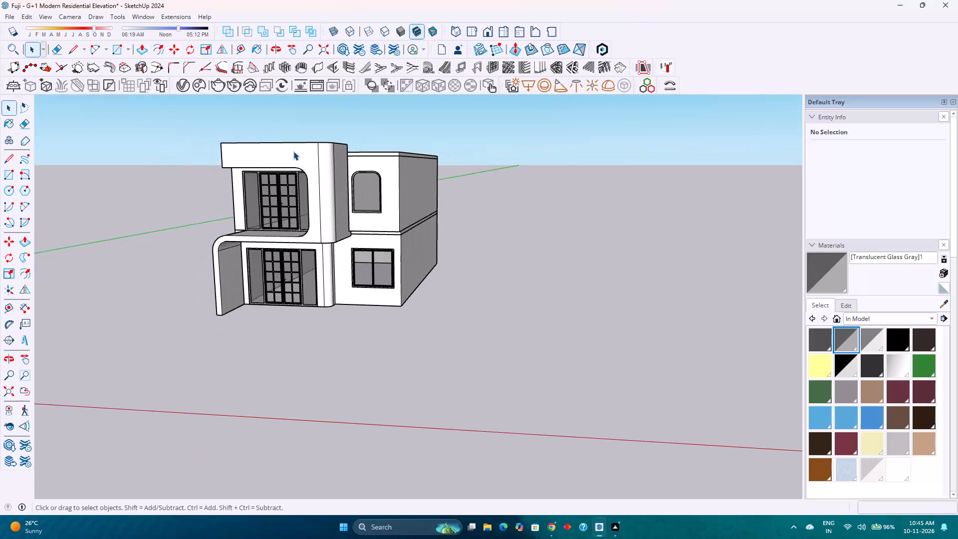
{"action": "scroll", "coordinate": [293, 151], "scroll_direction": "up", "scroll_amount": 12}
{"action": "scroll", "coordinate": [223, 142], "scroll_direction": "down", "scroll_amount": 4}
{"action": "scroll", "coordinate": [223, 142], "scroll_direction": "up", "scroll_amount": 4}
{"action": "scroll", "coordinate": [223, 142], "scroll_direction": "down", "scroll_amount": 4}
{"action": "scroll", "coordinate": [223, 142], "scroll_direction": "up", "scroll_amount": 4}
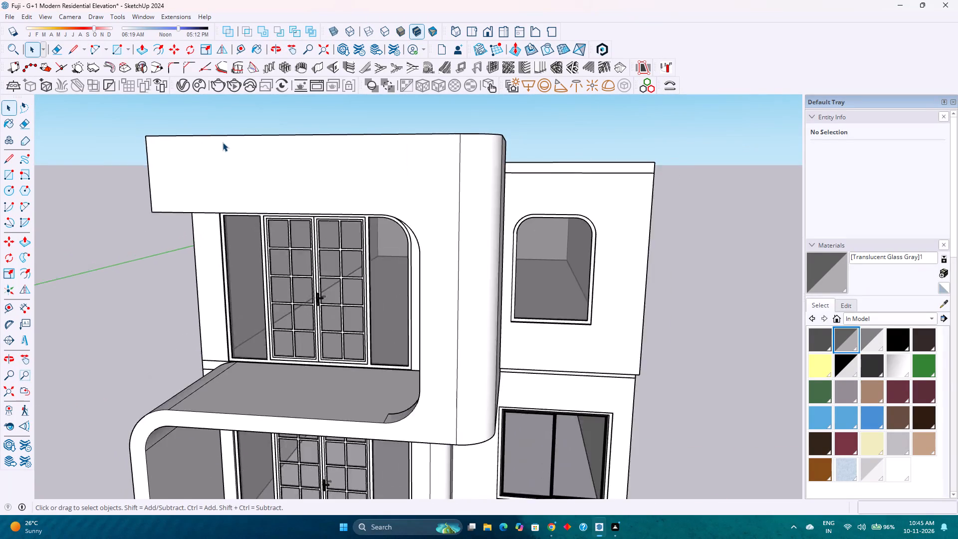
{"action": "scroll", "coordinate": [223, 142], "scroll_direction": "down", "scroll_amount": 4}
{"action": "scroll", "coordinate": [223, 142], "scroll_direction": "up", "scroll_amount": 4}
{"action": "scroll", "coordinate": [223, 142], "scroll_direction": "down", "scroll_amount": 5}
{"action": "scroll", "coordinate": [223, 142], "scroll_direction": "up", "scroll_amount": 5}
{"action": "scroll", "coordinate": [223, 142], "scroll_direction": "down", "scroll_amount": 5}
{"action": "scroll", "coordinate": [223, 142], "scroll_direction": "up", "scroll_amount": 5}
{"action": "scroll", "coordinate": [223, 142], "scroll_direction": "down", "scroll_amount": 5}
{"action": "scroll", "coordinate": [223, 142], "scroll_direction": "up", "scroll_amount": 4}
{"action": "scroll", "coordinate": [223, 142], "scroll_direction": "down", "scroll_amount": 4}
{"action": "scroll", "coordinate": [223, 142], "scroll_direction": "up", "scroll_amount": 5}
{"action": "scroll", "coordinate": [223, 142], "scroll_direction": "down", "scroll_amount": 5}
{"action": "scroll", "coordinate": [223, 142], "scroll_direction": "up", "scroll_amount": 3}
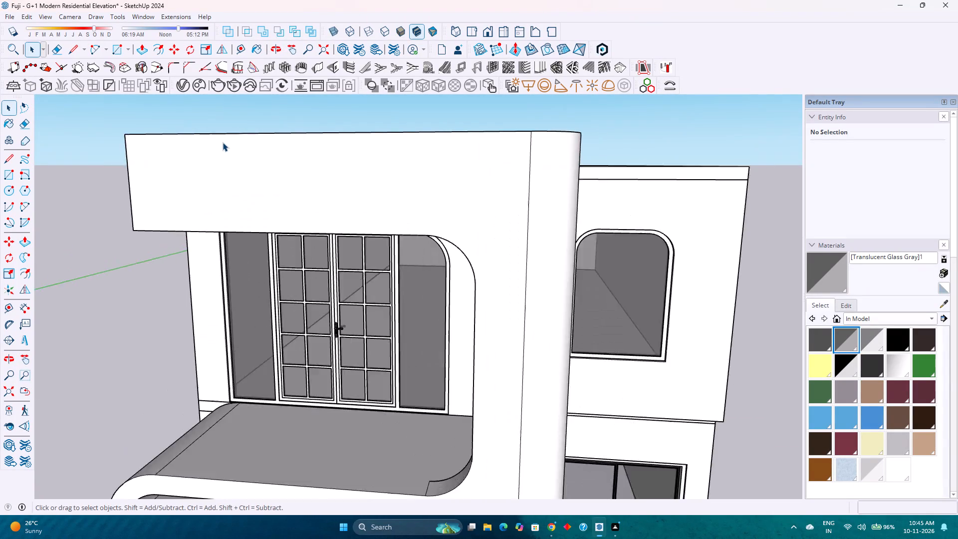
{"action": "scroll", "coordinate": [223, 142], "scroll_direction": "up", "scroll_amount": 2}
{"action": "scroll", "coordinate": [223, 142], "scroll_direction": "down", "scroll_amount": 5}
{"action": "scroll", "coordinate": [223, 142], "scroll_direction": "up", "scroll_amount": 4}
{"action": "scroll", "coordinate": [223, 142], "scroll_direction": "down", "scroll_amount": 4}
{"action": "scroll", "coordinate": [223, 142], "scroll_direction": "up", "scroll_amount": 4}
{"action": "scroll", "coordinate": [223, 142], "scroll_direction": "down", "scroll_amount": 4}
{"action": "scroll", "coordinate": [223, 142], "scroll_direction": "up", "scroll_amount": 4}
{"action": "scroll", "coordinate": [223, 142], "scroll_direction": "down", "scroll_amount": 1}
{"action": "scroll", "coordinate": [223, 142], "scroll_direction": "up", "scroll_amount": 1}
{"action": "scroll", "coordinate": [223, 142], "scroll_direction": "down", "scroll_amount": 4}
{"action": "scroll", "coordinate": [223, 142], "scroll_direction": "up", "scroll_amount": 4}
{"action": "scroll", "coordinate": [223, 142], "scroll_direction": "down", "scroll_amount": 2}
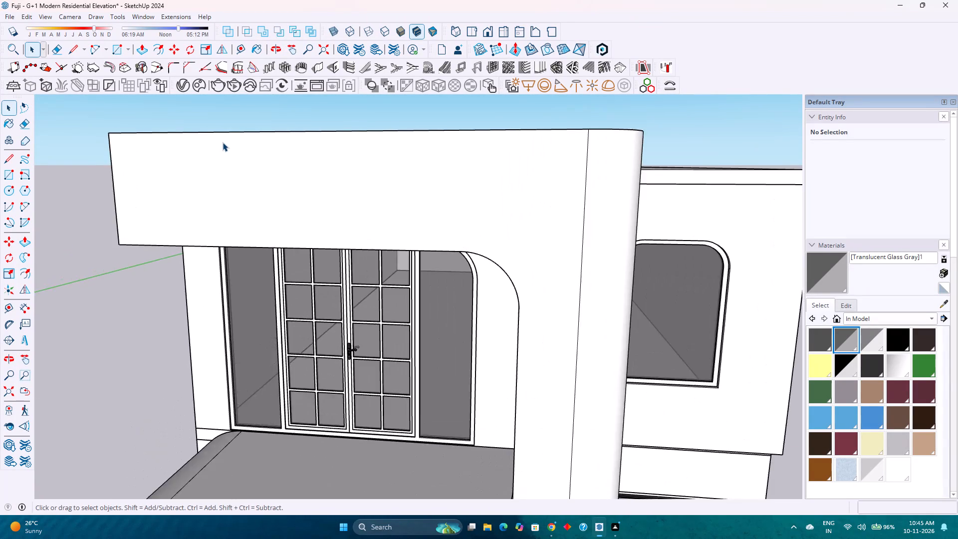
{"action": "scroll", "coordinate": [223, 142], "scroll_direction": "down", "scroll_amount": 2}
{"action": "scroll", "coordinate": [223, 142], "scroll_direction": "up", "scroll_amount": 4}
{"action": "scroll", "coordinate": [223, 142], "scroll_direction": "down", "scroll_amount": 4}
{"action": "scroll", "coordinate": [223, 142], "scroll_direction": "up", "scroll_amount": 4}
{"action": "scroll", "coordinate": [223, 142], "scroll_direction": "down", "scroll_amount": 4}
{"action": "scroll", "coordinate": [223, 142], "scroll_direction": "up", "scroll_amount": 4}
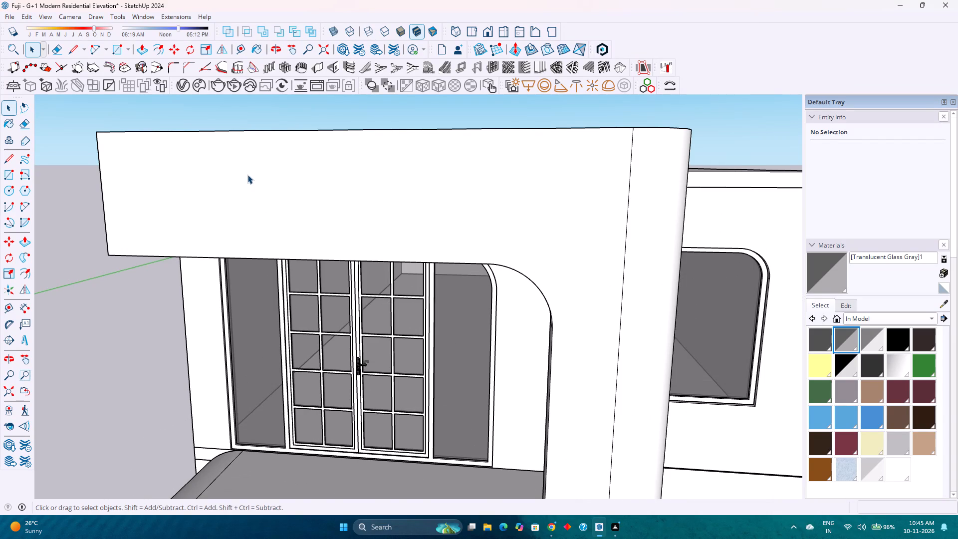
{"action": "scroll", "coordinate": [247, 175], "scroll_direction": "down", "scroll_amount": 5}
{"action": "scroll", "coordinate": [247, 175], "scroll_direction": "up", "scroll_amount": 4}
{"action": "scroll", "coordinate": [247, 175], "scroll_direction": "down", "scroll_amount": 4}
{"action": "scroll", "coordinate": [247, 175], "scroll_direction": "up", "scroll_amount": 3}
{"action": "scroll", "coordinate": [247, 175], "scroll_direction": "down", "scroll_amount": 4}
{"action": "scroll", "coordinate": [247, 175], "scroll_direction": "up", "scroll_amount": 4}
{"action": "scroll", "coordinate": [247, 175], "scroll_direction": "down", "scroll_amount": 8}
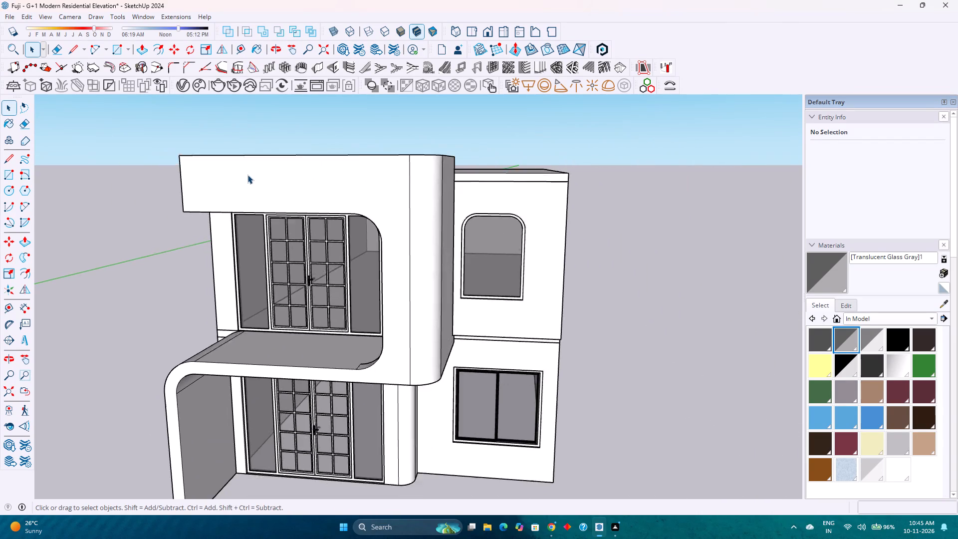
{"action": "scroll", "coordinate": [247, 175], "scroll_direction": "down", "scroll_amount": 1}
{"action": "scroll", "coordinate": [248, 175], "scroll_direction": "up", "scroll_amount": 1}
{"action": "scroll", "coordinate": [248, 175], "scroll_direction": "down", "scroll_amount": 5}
Examine the two-storey house's roof, upper front fascia and curved balcony frame from above, up close and at eye level.
{"action": "middle_click_drag", "start_coordinate": [255, 184], "coordinate": [323, 200]}
{"action": "middle_click", "coordinate": [323, 200]}
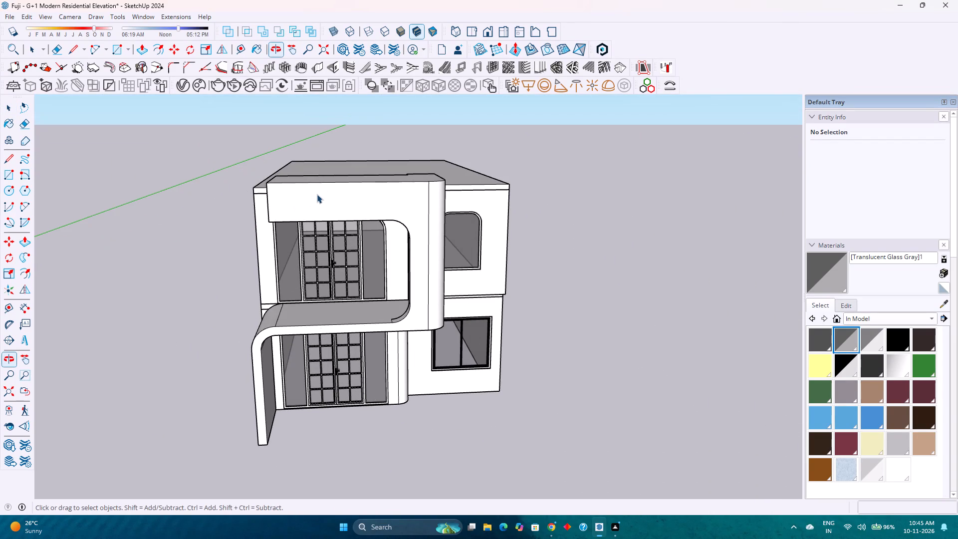
{"action": "scroll", "coordinate": [315, 192], "scroll_direction": "down", "scroll_amount": 4}
{"action": "scroll", "coordinate": [315, 192], "scroll_direction": "up", "scroll_amount": 2}
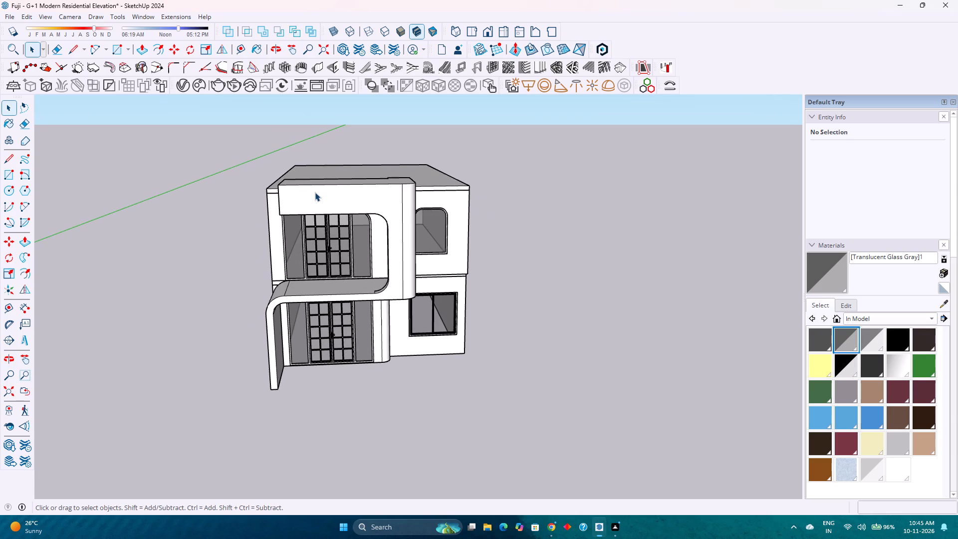
{"action": "scroll", "coordinate": [315, 192], "scroll_direction": "down", "scroll_amount": 1}
{"action": "scroll", "coordinate": [315, 192], "scroll_direction": "up", "scroll_amount": 1}
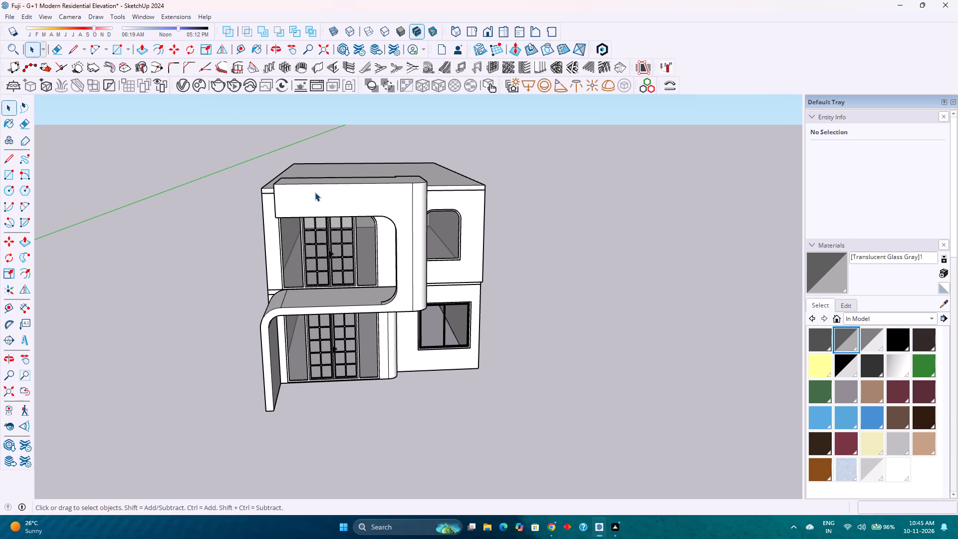
{"action": "scroll", "coordinate": [315, 192], "scroll_direction": "down", "scroll_amount": 3}
{"action": "scroll", "coordinate": [315, 192], "scroll_direction": "up", "scroll_amount": 3}
{"action": "scroll", "coordinate": [315, 192], "scroll_direction": "down", "scroll_amount": 5}
{"action": "scroll", "coordinate": [315, 192], "scroll_direction": "up", "scroll_amount": 3}
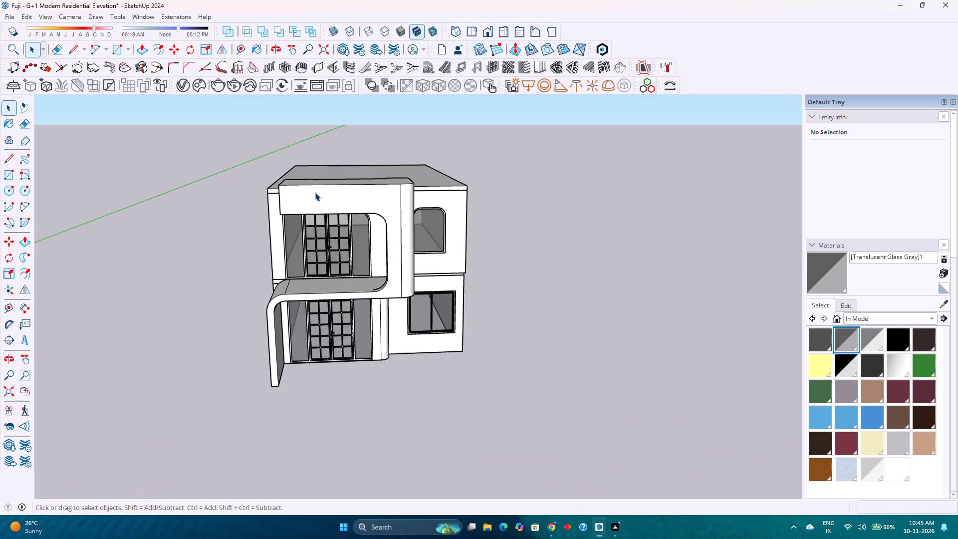
{"action": "scroll", "coordinate": [315, 192], "scroll_direction": "up", "scroll_amount": 2}
{"action": "scroll", "coordinate": [315, 192], "scroll_direction": "down", "scroll_amount": 4}
{"action": "scroll", "coordinate": [315, 192], "scroll_direction": "up", "scroll_amount": 4}
{"action": "scroll", "coordinate": [315, 192], "scroll_direction": "down", "scroll_amount": 5}
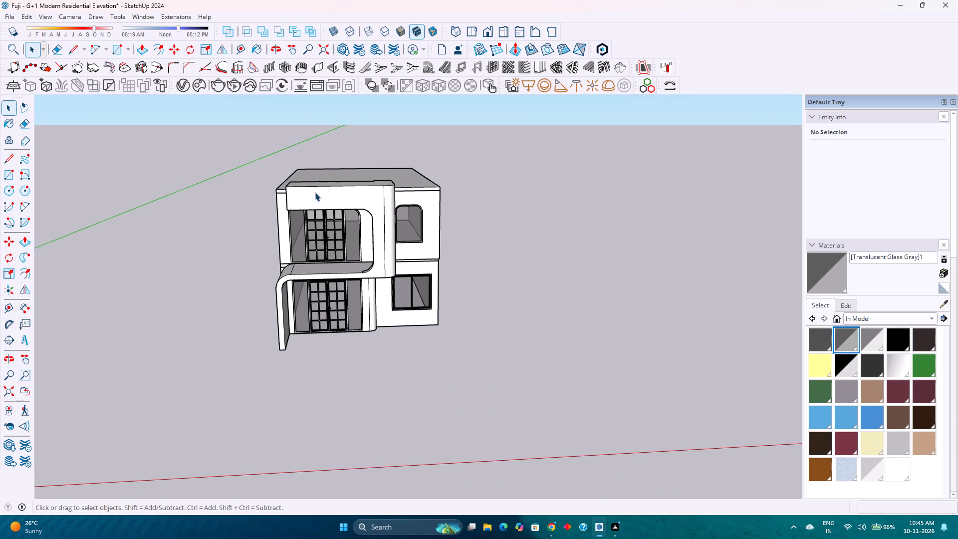
{"action": "scroll", "coordinate": [315, 192], "scroll_direction": "up", "scroll_amount": 3}
{"action": "scroll", "coordinate": [315, 192], "scroll_direction": "down", "scroll_amount": 3}
{"action": "scroll", "coordinate": [315, 192], "scroll_direction": "up", "scroll_amount": 3}
{"action": "scroll", "coordinate": [315, 192], "scroll_direction": "down", "scroll_amount": 3}
{"action": "scroll", "coordinate": [315, 192], "scroll_direction": "up", "scroll_amount": 3}
{"action": "scroll", "coordinate": [315, 192], "scroll_direction": "down", "scroll_amount": 5}
{"action": "scroll", "coordinate": [315, 192], "scroll_direction": "up", "scroll_amount": 5}
{"action": "scroll", "coordinate": [315, 192], "scroll_direction": "down", "scroll_amount": 2}
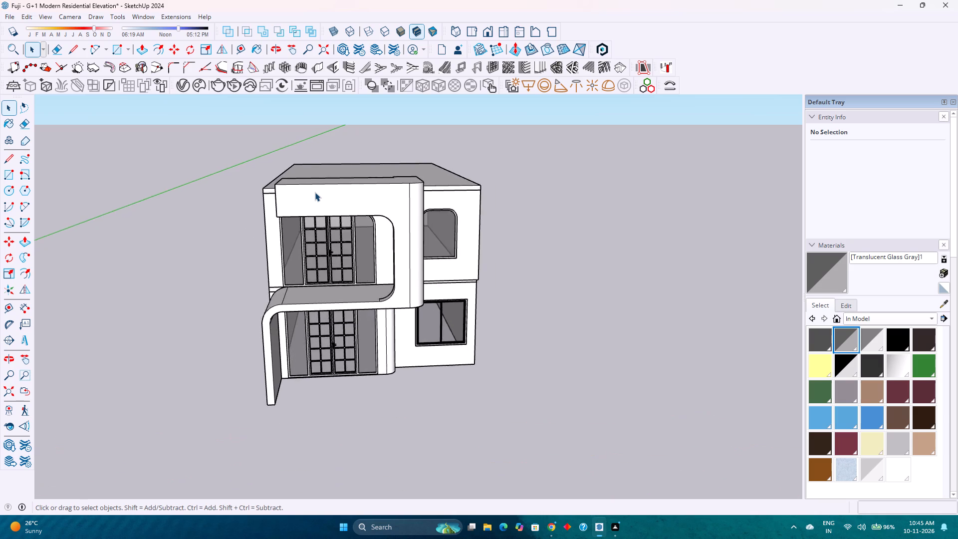
{"action": "scroll", "coordinate": [315, 192], "scroll_direction": "down", "scroll_amount": 2}
{"action": "scroll", "coordinate": [315, 192], "scroll_direction": "up", "scroll_amount": 4}
{"action": "scroll", "coordinate": [315, 192], "scroll_direction": "down", "scroll_amount": 3}
{"action": "scroll", "coordinate": [315, 192], "scroll_direction": "up", "scroll_amount": 6}
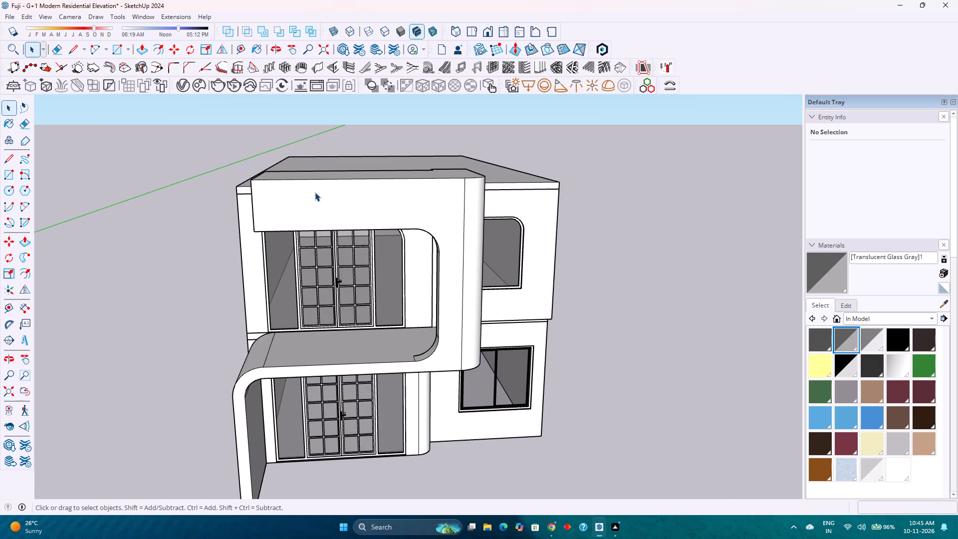
{"action": "scroll", "coordinate": [315, 192], "scroll_direction": "down", "scroll_amount": 3}
{"action": "scroll", "coordinate": [315, 192], "scroll_direction": "up", "scroll_amount": 5}
{"action": "scroll", "coordinate": [315, 192], "scroll_direction": "down", "scroll_amount": 1}
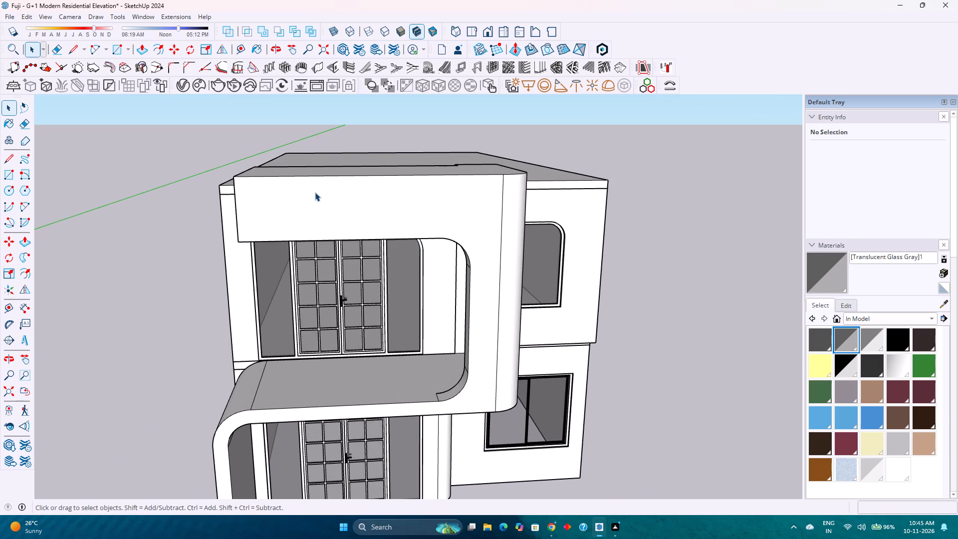
{"action": "scroll", "coordinate": [315, 192], "scroll_direction": "up", "scroll_amount": 4}
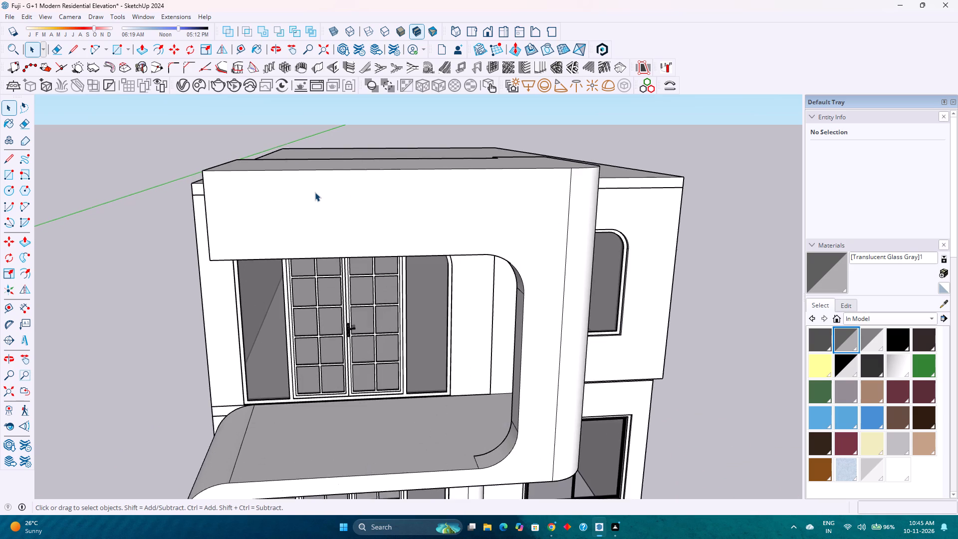
{"action": "scroll", "coordinate": [315, 192], "scroll_direction": "up", "scroll_amount": 13}
{"action": "scroll", "coordinate": [314, 192], "scroll_direction": "down", "scroll_amount": 4}
{"action": "scroll", "coordinate": [314, 192], "scroll_direction": "up", "scroll_amount": 4}
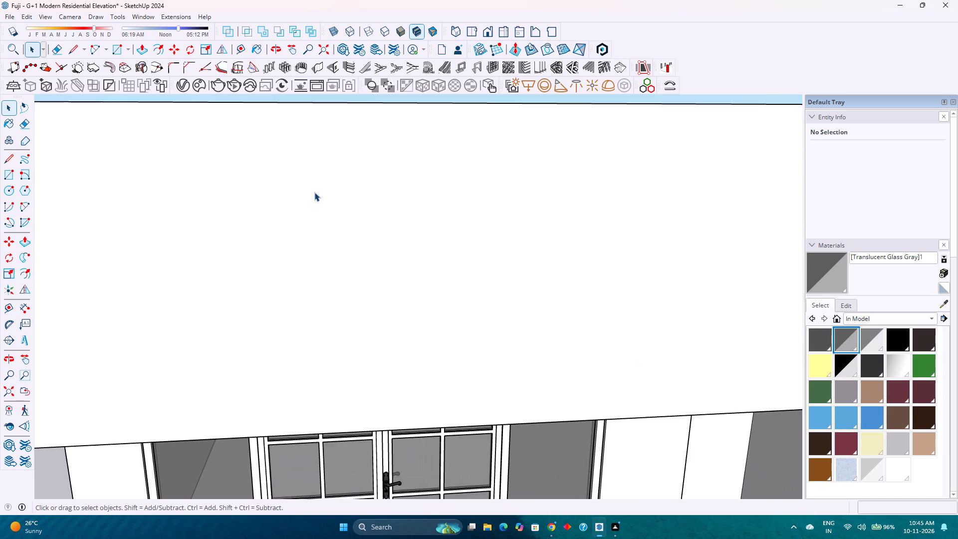
{"action": "scroll", "coordinate": [314, 192], "scroll_direction": "up", "scroll_amount": 1}
{"action": "scroll", "coordinate": [314, 192], "scroll_direction": "down", "scroll_amount": 4}
{"action": "scroll", "coordinate": [314, 192], "scroll_direction": "up", "scroll_amount": 4}
{"action": "scroll", "coordinate": [314, 192], "scroll_direction": "down", "scroll_amount": 4}
{"action": "scroll", "coordinate": [314, 192], "scroll_direction": "up", "scroll_amount": 3}
{"action": "scroll", "coordinate": [314, 192], "scroll_direction": "down", "scroll_amount": 3}
{"action": "scroll", "coordinate": [314, 192], "scroll_direction": "up", "scroll_amount": 1}
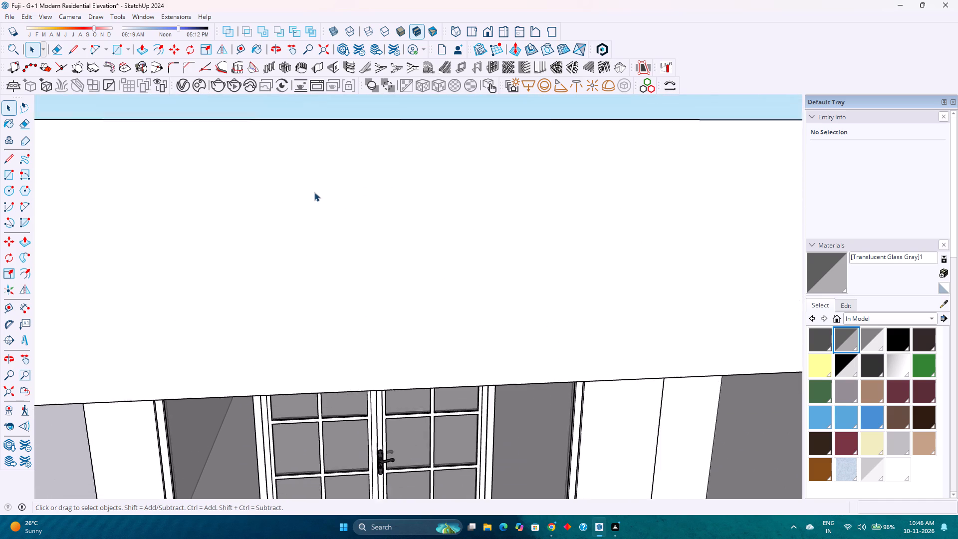
{"action": "scroll", "coordinate": [314, 192], "scroll_direction": "up", "scroll_amount": 3}
{"action": "scroll", "coordinate": [314, 192], "scroll_direction": "down", "scroll_amount": 5}
{"action": "scroll", "coordinate": [314, 192], "scroll_direction": "up", "scroll_amount": 3}
{"action": "scroll", "coordinate": [314, 192], "scroll_direction": "down", "scroll_amount": 3}
{"action": "scroll", "coordinate": [314, 192], "scroll_direction": "up", "scroll_amount": 3}
{"action": "scroll", "coordinate": [314, 192], "scroll_direction": "down", "scroll_amount": 3}
{"action": "scroll", "coordinate": [314, 192], "scroll_direction": "up", "scroll_amount": 3}
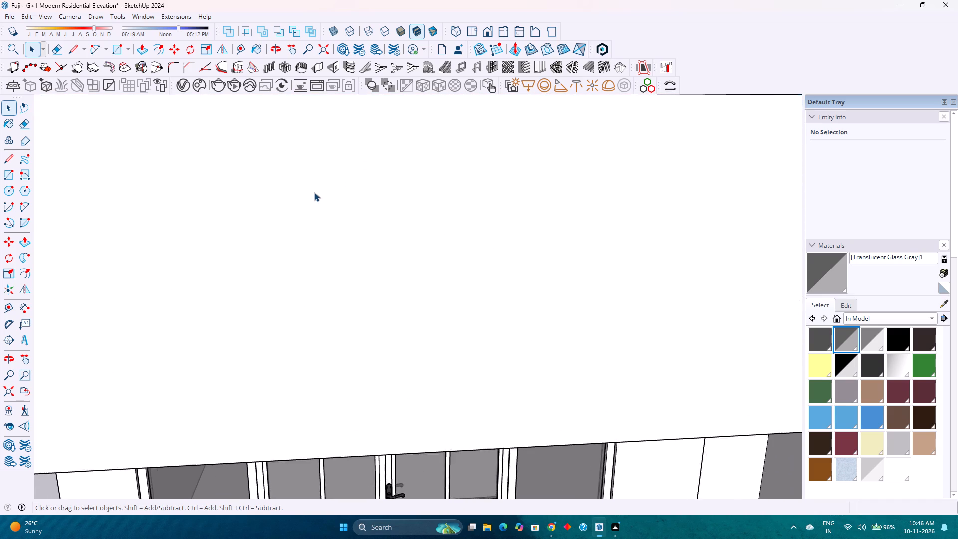
{"action": "scroll", "coordinate": [314, 192], "scroll_direction": "down", "scroll_amount": 3}
{"action": "scroll", "coordinate": [314, 192], "scroll_direction": "up", "scroll_amount": 2}
{"action": "scroll", "coordinate": [314, 192], "scroll_direction": "down", "scroll_amount": 3}
{"action": "scroll", "coordinate": [314, 192], "scroll_direction": "up", "scroll_amount": 4}
{"action": "scroll", "coordinate": [314, 192], "scroll_direction": "down", "scroll_amount": 1}
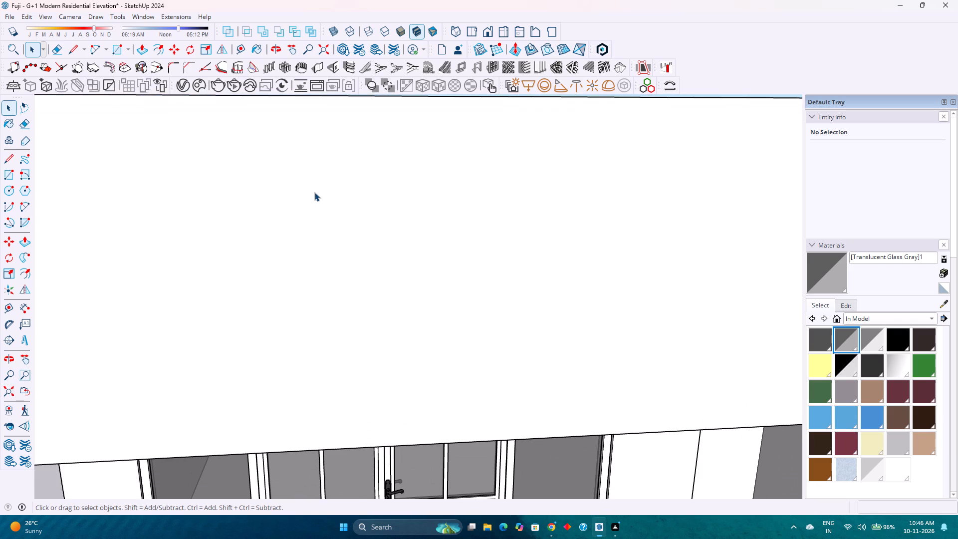
{"action": "scroll", "coordinate": [314, 192], "scroll_direction": "down", "scroll_amount": 4}
{"action": "scroll", "coordinate": [314, 192], "scroll_direction": "up", "scroll_amount": 5}
{"action": "scroll", "coordinate": [314, 192], "scroll_direction": "down", "scroll_amount": 3}
{"action": "scroll", "coordinate": [314, 192], "scroll_direction": "up", "scroll_amount": 4}
{"action": "scroll", "coordinate": [314, 190], "scroll_direction": "down", "scroll_amount": 3}
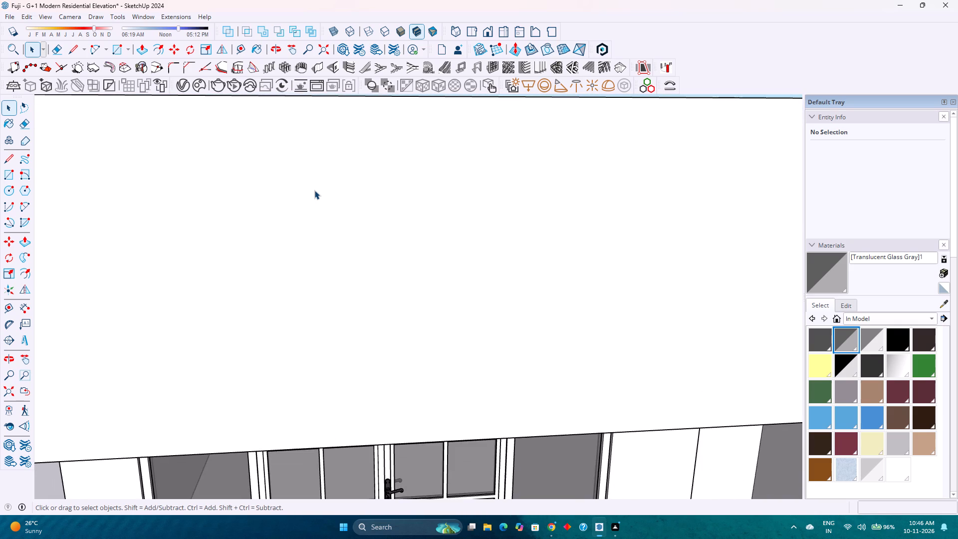
{"action": "scroll", "coordinate": [314, 190], "scroll_direction": "up", "scroll_amount": 3}
{"action": "scroll", "coordinate": [314, 190], "scroll_direction": "down", "scroll_amount": 3}
{"action": "scroll", "coordinate": [314, 190], "scroll_direction": "up", "scroll_amount": 2}
{"action": "scroll", "coordinate": [314, 190], "scroll_direction": "down", "scroll_amount": 2}
{"action": "scroll", "coordinate": [314, 190], "scroll_direction": "up", "scroll_amount": 3}
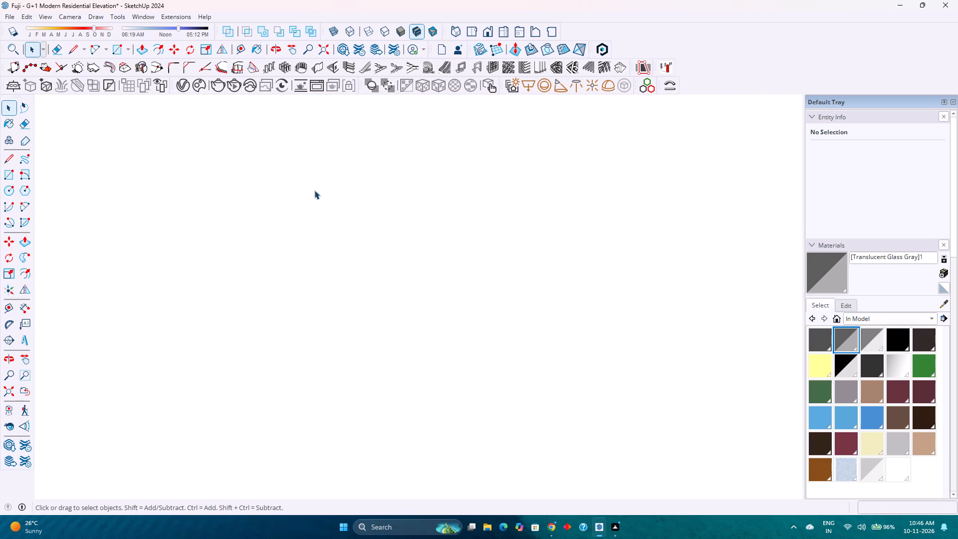
{"action": "scroll", "coordinate": [314, 190], "scroll_direction": "down", "scroll_amount": 4}
{"action": "scroll", "coordinate": [313, 190], "scroll_direction": "up", "scroll_amount": 4}
{"action": "scroll", "coordinate": [313, 190], "scroll_direction": "down", "scroll_amount": 7}
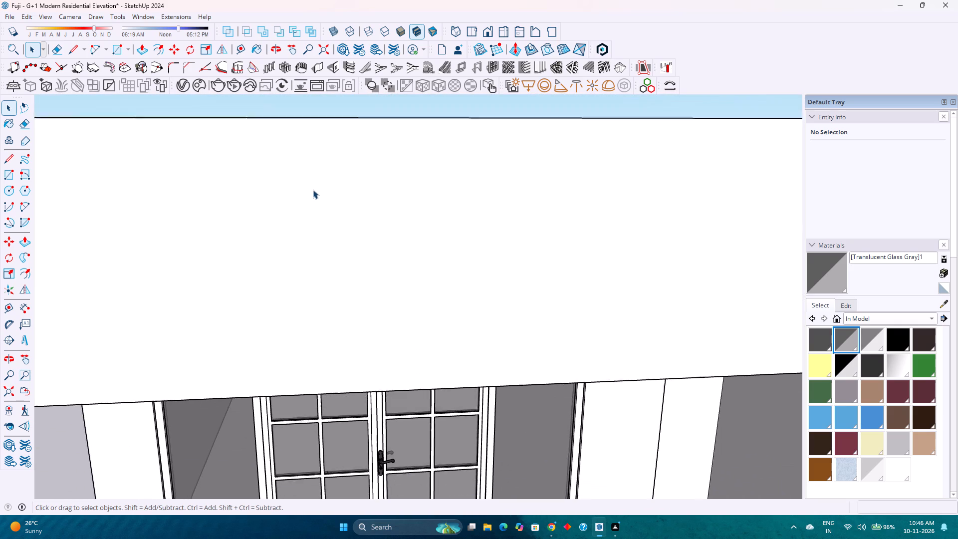
{"action": "scroll", "coordinate": [313, 190], "scroll_direction": "down", "scroll_amount": 12}
{"action": "middle_click_drag", "start_coordinate": [332, 210], "coordinate": [301, 201]}
{"action": "middle_click", "coordinate": [301, 201]}
{"action": "scroll", "coordinate": [297, 197], "scroll_direction": "down", "scroll_amount": 4}
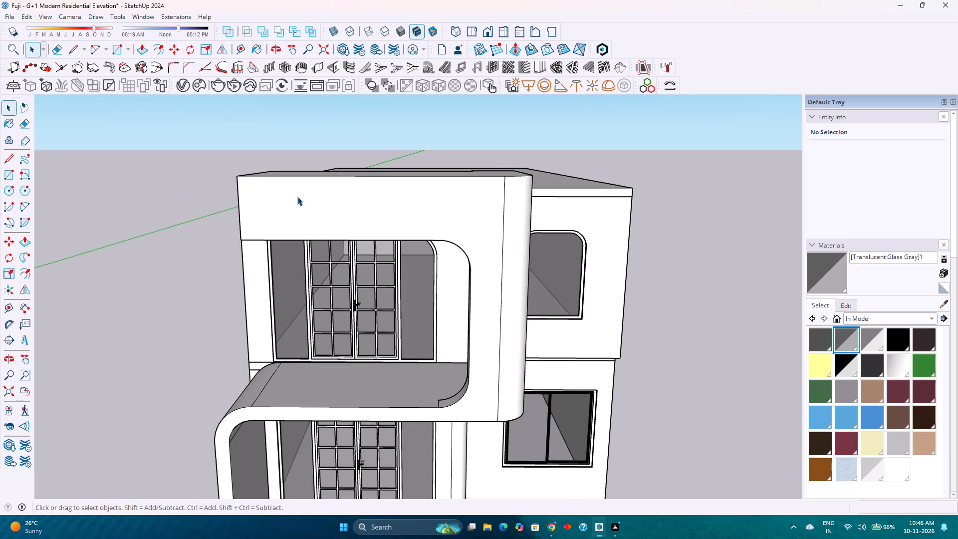
{"action": "scroll", "coordinate": [310, 202], "scroll_direction": "up", "scroll_amount": 5}
{"action": "scroll", "coordinate": [310, 202], "scroll_direction": "down", "scroll_amount": 12}
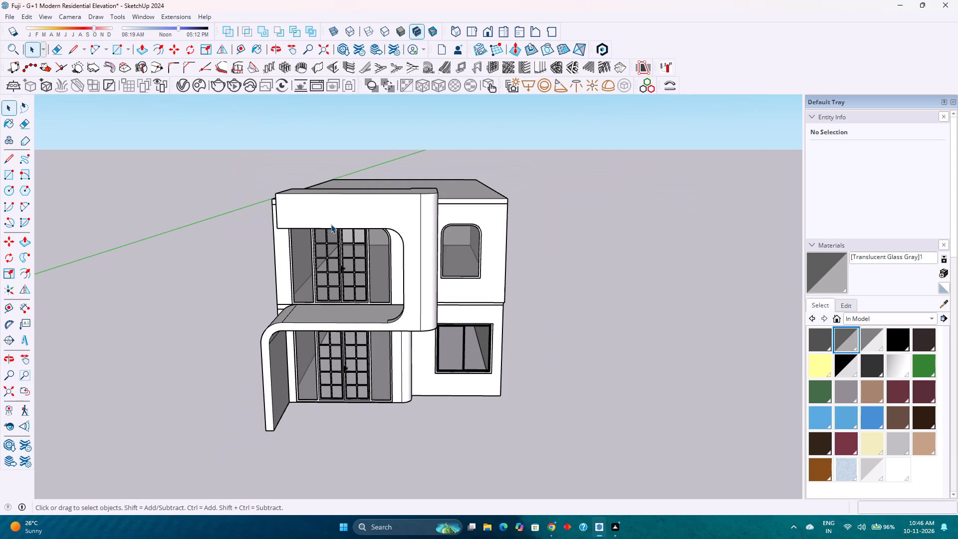
{"action": "middle_click_drag", "start_coordinate": [329, 224], "coordinate": [311, 191]}
{"action": "scroll", "coordinate": [308, 185], "scroll_direction": "down", "scroll_amount": 1}
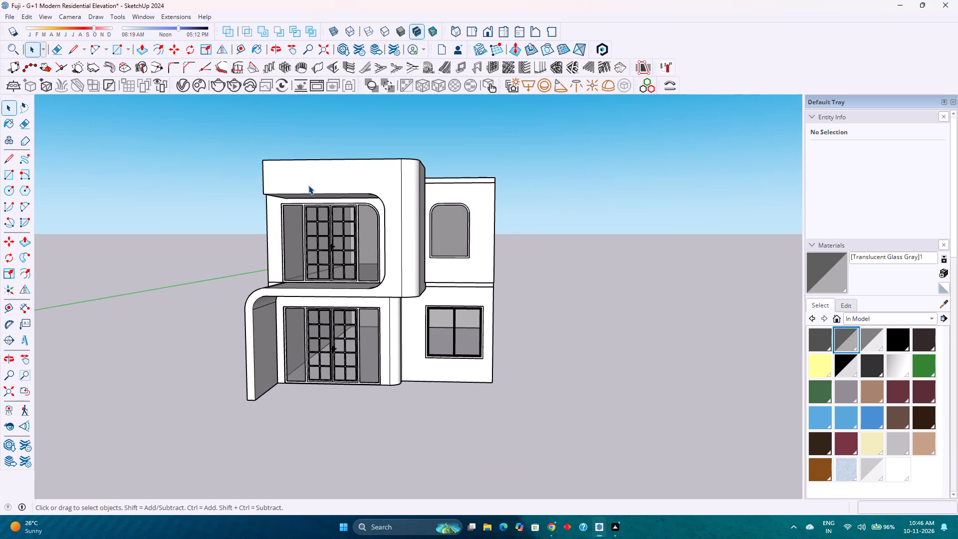
{"action": "scroll", "coordinate": [308, 185], "scroll_direction": "down", "scroll_amount": 2}
{"action": "scroll", "coordinate": [308, 185], "scroll_direction": "up", "scroll_amount": 3}
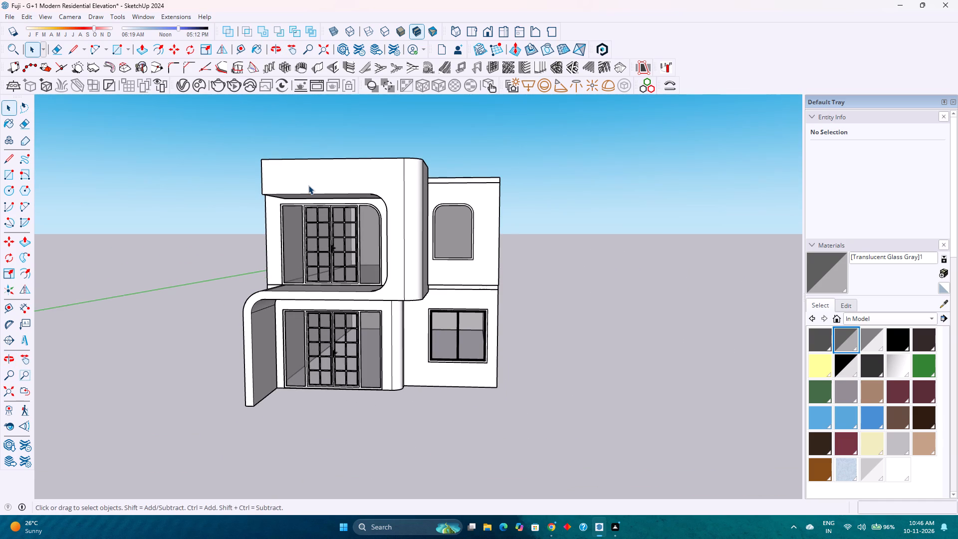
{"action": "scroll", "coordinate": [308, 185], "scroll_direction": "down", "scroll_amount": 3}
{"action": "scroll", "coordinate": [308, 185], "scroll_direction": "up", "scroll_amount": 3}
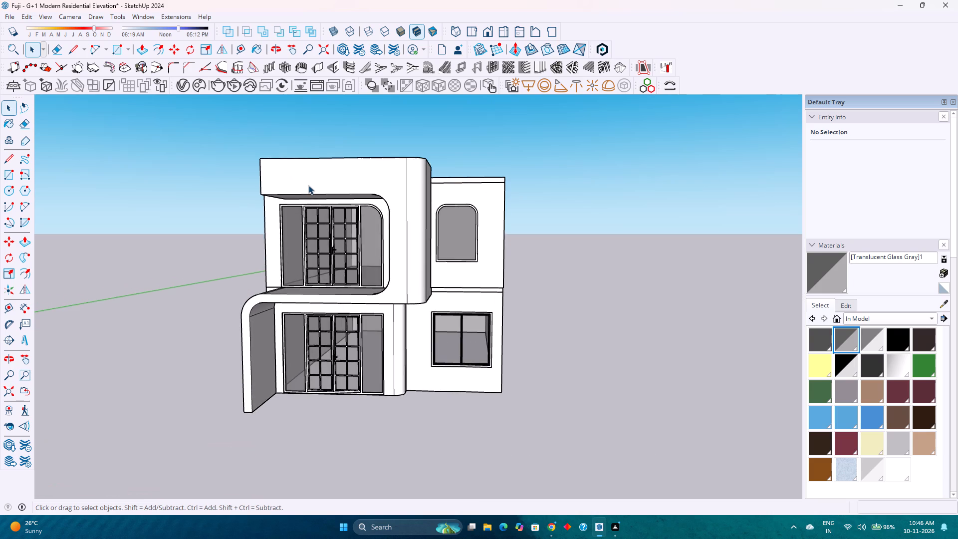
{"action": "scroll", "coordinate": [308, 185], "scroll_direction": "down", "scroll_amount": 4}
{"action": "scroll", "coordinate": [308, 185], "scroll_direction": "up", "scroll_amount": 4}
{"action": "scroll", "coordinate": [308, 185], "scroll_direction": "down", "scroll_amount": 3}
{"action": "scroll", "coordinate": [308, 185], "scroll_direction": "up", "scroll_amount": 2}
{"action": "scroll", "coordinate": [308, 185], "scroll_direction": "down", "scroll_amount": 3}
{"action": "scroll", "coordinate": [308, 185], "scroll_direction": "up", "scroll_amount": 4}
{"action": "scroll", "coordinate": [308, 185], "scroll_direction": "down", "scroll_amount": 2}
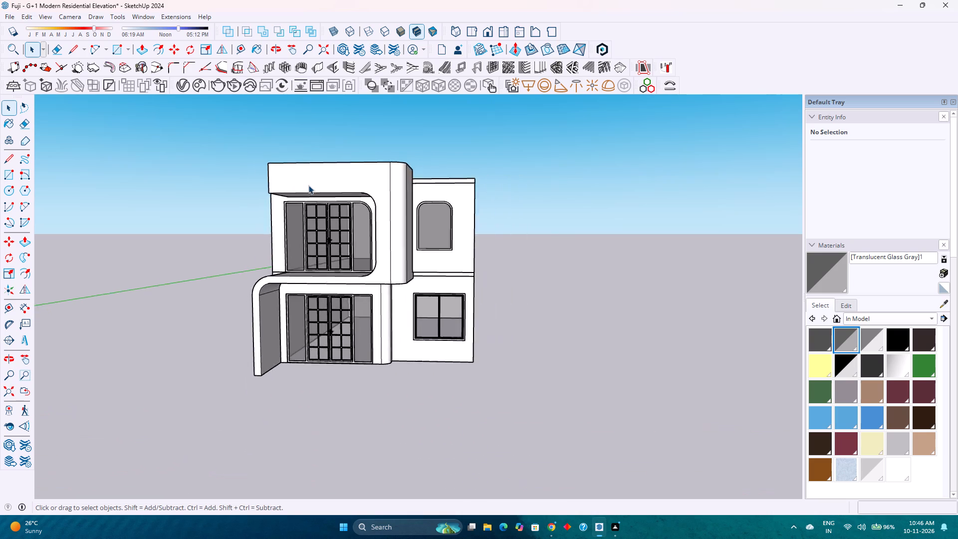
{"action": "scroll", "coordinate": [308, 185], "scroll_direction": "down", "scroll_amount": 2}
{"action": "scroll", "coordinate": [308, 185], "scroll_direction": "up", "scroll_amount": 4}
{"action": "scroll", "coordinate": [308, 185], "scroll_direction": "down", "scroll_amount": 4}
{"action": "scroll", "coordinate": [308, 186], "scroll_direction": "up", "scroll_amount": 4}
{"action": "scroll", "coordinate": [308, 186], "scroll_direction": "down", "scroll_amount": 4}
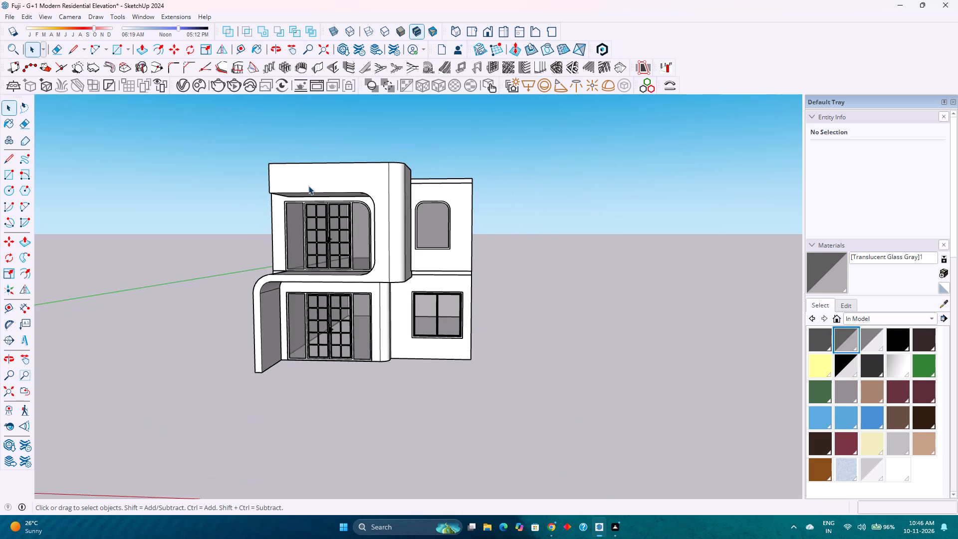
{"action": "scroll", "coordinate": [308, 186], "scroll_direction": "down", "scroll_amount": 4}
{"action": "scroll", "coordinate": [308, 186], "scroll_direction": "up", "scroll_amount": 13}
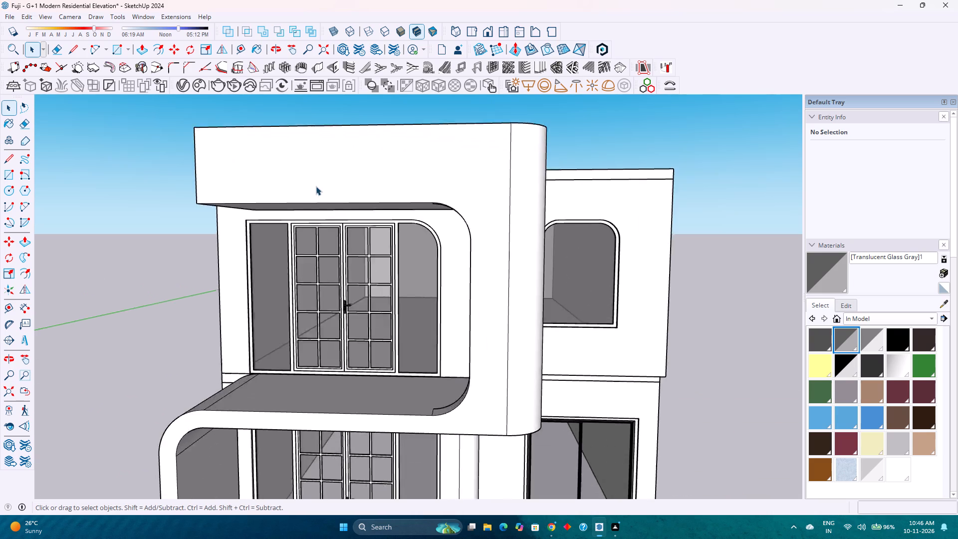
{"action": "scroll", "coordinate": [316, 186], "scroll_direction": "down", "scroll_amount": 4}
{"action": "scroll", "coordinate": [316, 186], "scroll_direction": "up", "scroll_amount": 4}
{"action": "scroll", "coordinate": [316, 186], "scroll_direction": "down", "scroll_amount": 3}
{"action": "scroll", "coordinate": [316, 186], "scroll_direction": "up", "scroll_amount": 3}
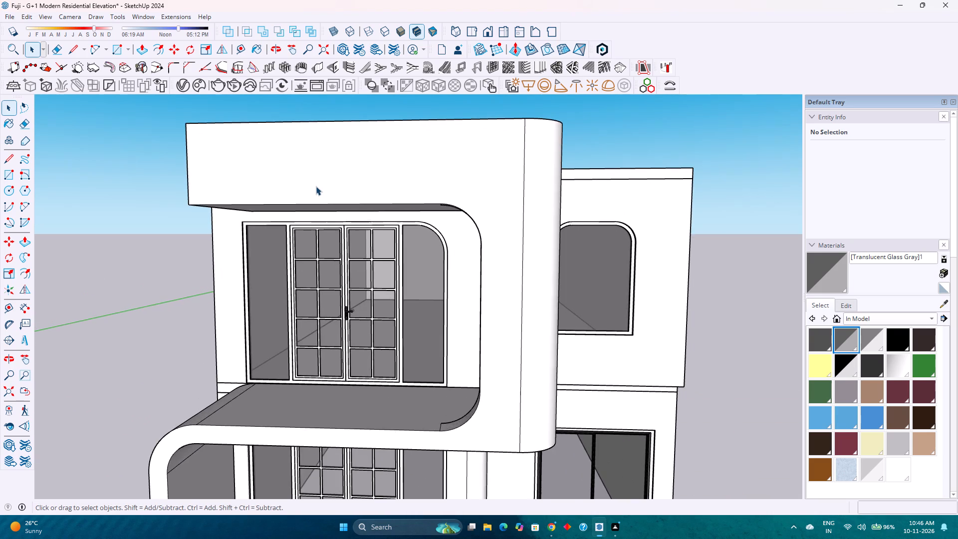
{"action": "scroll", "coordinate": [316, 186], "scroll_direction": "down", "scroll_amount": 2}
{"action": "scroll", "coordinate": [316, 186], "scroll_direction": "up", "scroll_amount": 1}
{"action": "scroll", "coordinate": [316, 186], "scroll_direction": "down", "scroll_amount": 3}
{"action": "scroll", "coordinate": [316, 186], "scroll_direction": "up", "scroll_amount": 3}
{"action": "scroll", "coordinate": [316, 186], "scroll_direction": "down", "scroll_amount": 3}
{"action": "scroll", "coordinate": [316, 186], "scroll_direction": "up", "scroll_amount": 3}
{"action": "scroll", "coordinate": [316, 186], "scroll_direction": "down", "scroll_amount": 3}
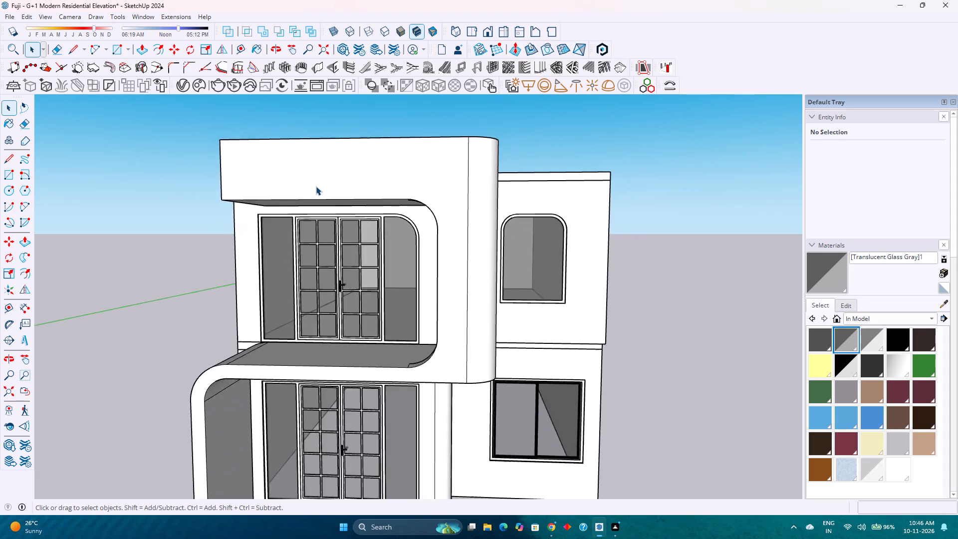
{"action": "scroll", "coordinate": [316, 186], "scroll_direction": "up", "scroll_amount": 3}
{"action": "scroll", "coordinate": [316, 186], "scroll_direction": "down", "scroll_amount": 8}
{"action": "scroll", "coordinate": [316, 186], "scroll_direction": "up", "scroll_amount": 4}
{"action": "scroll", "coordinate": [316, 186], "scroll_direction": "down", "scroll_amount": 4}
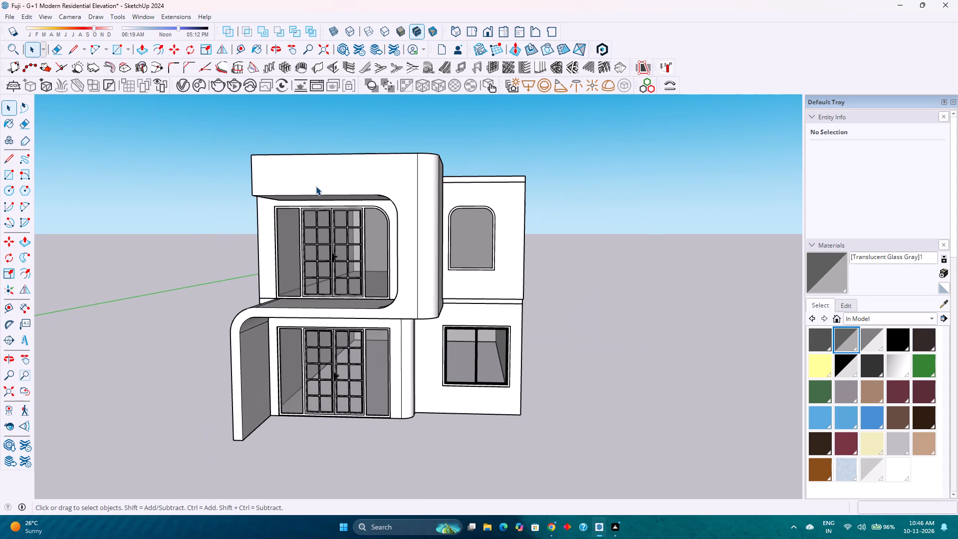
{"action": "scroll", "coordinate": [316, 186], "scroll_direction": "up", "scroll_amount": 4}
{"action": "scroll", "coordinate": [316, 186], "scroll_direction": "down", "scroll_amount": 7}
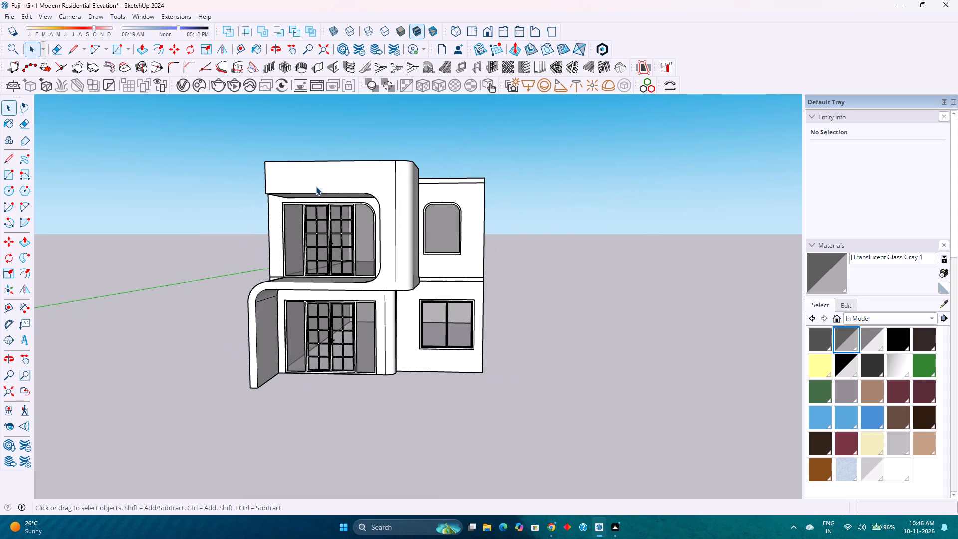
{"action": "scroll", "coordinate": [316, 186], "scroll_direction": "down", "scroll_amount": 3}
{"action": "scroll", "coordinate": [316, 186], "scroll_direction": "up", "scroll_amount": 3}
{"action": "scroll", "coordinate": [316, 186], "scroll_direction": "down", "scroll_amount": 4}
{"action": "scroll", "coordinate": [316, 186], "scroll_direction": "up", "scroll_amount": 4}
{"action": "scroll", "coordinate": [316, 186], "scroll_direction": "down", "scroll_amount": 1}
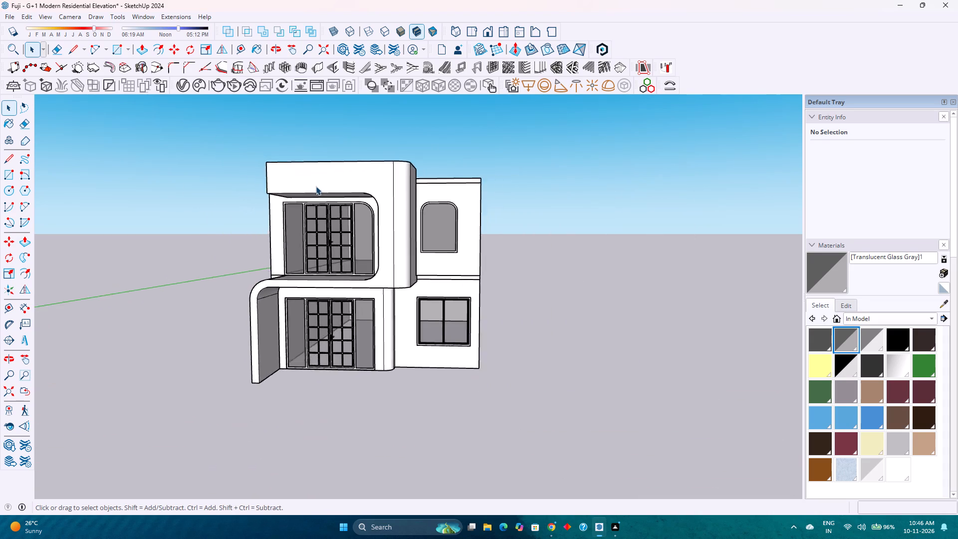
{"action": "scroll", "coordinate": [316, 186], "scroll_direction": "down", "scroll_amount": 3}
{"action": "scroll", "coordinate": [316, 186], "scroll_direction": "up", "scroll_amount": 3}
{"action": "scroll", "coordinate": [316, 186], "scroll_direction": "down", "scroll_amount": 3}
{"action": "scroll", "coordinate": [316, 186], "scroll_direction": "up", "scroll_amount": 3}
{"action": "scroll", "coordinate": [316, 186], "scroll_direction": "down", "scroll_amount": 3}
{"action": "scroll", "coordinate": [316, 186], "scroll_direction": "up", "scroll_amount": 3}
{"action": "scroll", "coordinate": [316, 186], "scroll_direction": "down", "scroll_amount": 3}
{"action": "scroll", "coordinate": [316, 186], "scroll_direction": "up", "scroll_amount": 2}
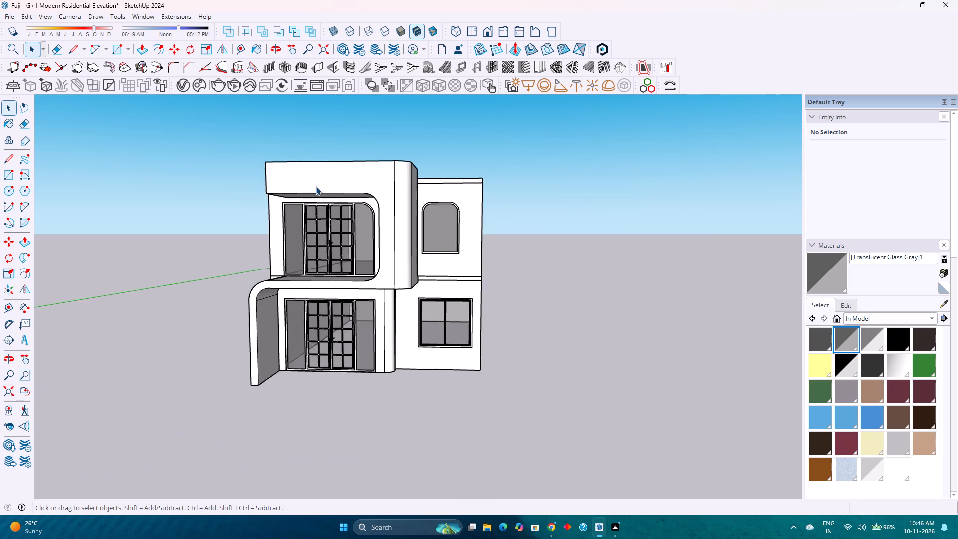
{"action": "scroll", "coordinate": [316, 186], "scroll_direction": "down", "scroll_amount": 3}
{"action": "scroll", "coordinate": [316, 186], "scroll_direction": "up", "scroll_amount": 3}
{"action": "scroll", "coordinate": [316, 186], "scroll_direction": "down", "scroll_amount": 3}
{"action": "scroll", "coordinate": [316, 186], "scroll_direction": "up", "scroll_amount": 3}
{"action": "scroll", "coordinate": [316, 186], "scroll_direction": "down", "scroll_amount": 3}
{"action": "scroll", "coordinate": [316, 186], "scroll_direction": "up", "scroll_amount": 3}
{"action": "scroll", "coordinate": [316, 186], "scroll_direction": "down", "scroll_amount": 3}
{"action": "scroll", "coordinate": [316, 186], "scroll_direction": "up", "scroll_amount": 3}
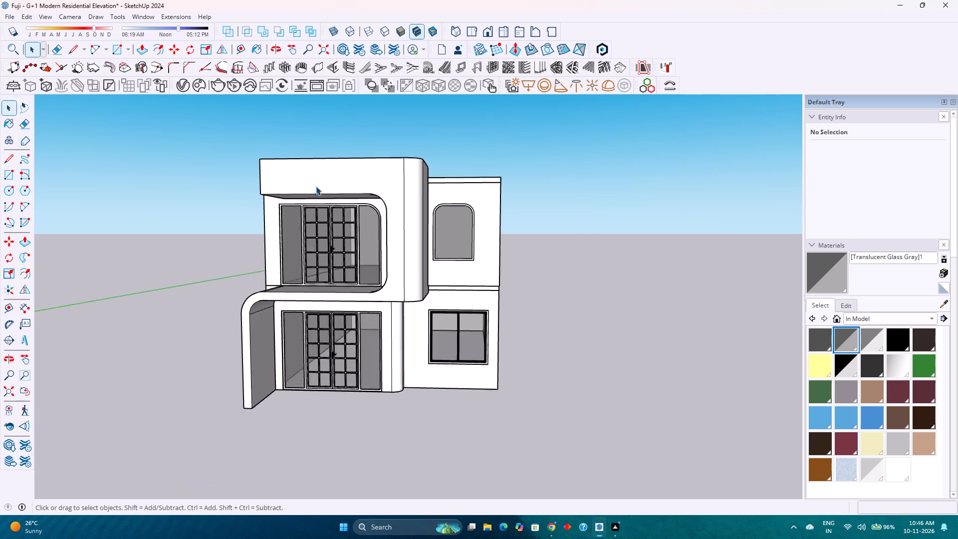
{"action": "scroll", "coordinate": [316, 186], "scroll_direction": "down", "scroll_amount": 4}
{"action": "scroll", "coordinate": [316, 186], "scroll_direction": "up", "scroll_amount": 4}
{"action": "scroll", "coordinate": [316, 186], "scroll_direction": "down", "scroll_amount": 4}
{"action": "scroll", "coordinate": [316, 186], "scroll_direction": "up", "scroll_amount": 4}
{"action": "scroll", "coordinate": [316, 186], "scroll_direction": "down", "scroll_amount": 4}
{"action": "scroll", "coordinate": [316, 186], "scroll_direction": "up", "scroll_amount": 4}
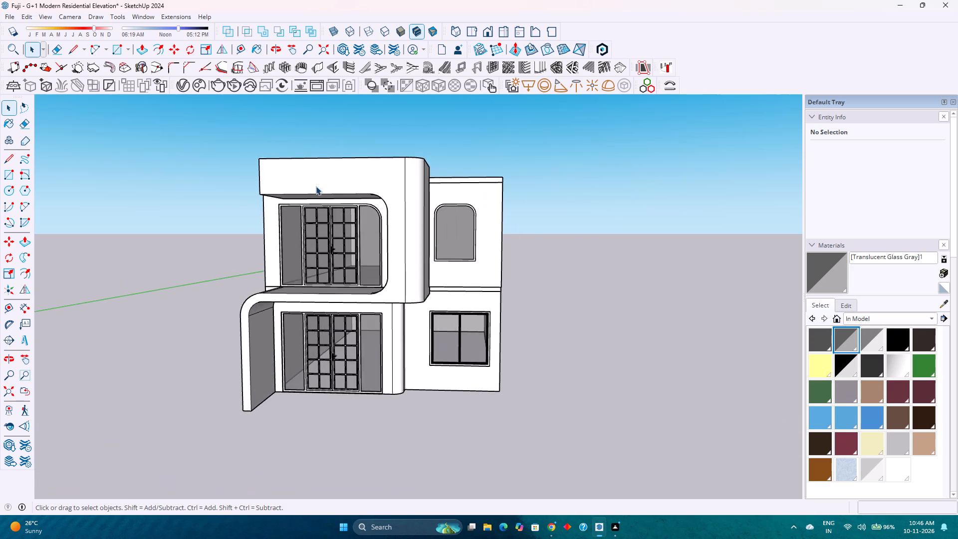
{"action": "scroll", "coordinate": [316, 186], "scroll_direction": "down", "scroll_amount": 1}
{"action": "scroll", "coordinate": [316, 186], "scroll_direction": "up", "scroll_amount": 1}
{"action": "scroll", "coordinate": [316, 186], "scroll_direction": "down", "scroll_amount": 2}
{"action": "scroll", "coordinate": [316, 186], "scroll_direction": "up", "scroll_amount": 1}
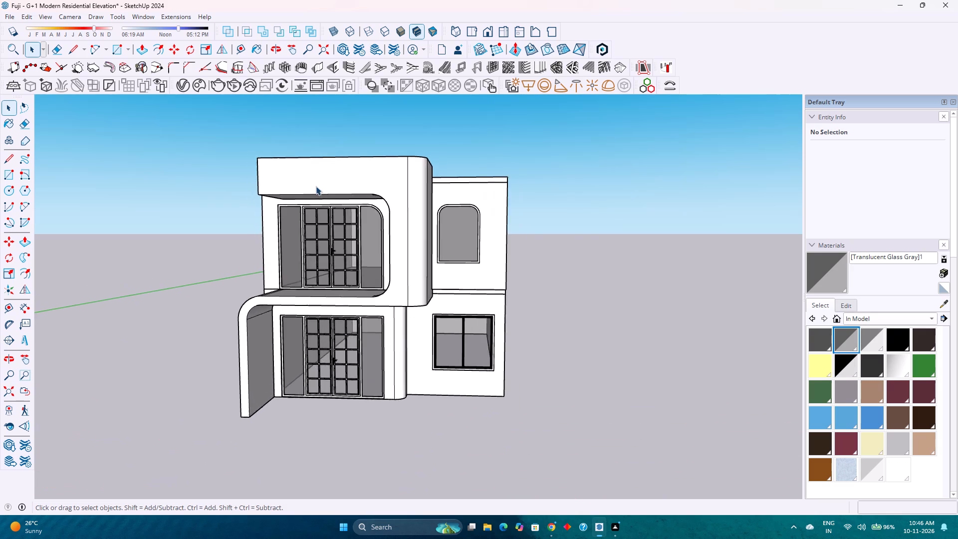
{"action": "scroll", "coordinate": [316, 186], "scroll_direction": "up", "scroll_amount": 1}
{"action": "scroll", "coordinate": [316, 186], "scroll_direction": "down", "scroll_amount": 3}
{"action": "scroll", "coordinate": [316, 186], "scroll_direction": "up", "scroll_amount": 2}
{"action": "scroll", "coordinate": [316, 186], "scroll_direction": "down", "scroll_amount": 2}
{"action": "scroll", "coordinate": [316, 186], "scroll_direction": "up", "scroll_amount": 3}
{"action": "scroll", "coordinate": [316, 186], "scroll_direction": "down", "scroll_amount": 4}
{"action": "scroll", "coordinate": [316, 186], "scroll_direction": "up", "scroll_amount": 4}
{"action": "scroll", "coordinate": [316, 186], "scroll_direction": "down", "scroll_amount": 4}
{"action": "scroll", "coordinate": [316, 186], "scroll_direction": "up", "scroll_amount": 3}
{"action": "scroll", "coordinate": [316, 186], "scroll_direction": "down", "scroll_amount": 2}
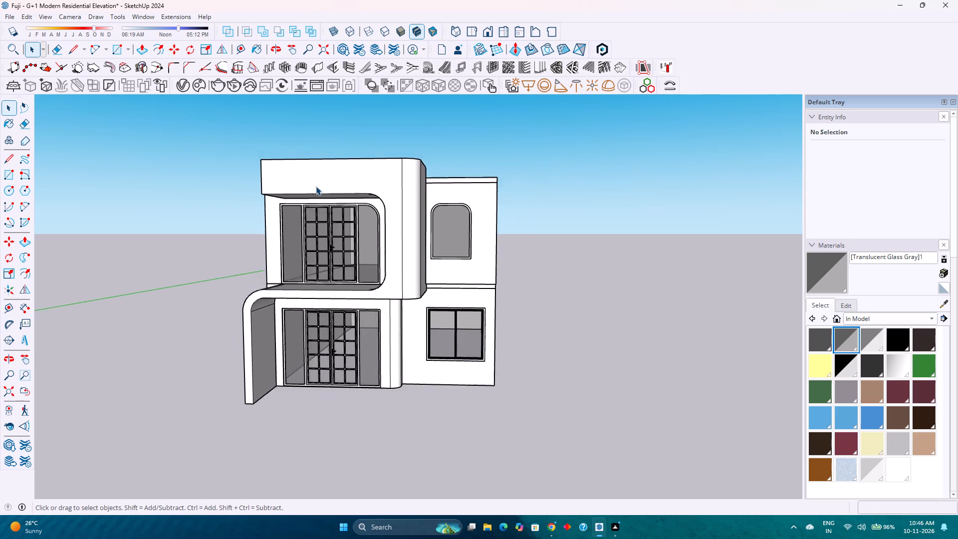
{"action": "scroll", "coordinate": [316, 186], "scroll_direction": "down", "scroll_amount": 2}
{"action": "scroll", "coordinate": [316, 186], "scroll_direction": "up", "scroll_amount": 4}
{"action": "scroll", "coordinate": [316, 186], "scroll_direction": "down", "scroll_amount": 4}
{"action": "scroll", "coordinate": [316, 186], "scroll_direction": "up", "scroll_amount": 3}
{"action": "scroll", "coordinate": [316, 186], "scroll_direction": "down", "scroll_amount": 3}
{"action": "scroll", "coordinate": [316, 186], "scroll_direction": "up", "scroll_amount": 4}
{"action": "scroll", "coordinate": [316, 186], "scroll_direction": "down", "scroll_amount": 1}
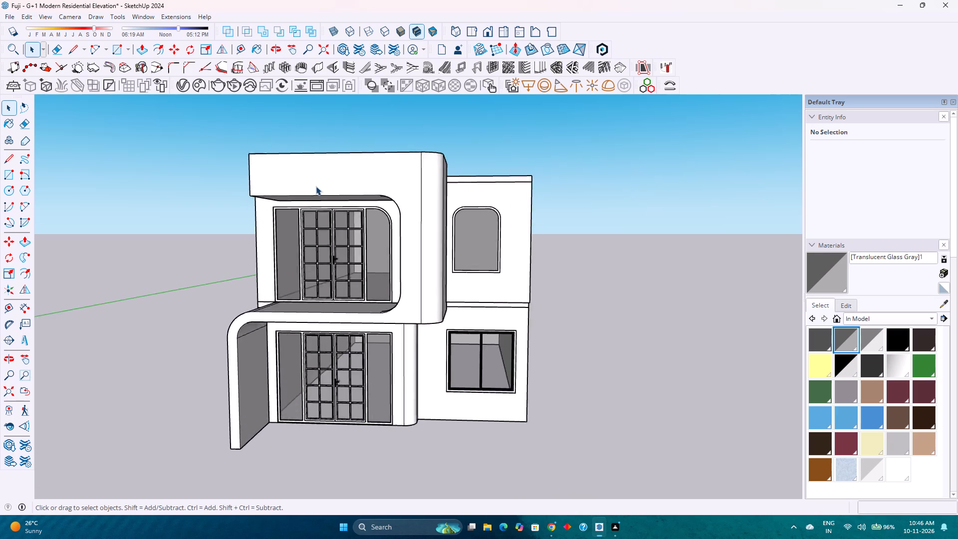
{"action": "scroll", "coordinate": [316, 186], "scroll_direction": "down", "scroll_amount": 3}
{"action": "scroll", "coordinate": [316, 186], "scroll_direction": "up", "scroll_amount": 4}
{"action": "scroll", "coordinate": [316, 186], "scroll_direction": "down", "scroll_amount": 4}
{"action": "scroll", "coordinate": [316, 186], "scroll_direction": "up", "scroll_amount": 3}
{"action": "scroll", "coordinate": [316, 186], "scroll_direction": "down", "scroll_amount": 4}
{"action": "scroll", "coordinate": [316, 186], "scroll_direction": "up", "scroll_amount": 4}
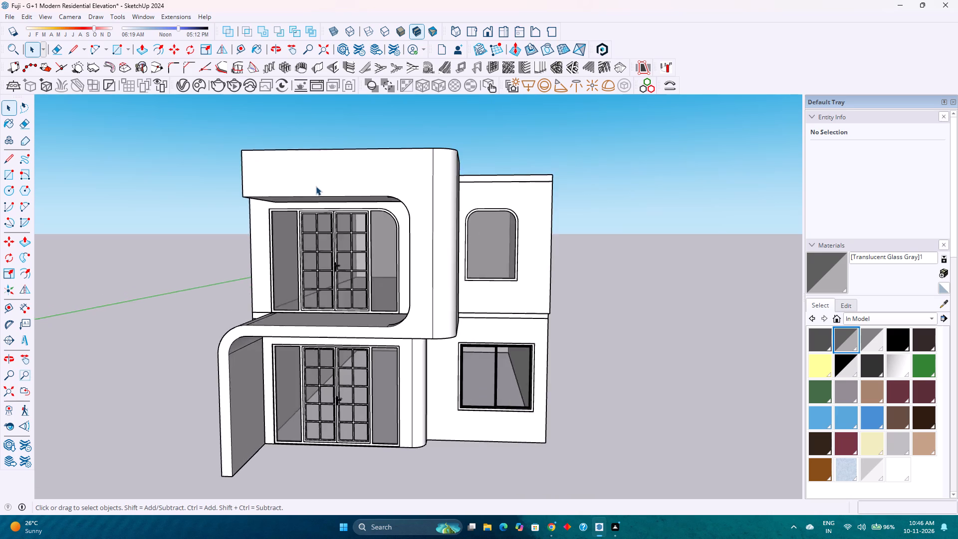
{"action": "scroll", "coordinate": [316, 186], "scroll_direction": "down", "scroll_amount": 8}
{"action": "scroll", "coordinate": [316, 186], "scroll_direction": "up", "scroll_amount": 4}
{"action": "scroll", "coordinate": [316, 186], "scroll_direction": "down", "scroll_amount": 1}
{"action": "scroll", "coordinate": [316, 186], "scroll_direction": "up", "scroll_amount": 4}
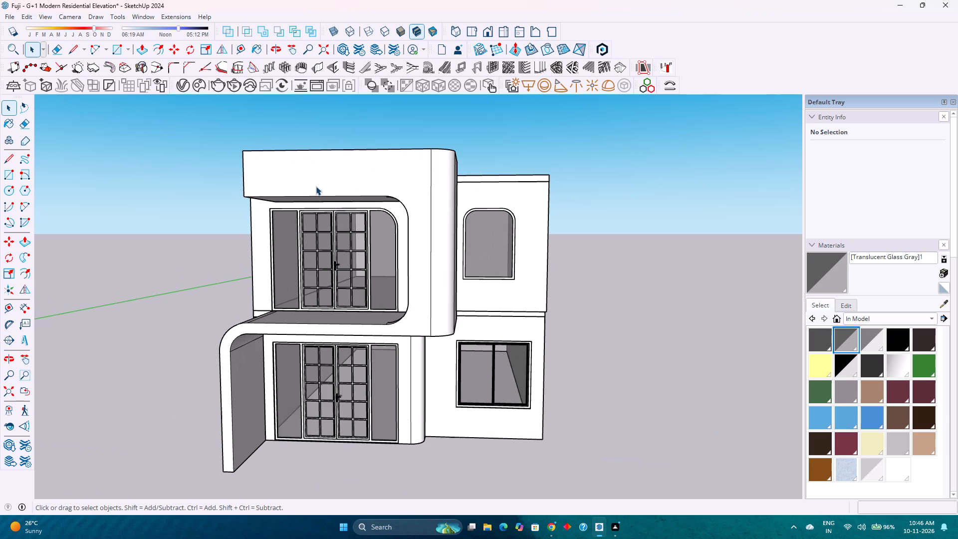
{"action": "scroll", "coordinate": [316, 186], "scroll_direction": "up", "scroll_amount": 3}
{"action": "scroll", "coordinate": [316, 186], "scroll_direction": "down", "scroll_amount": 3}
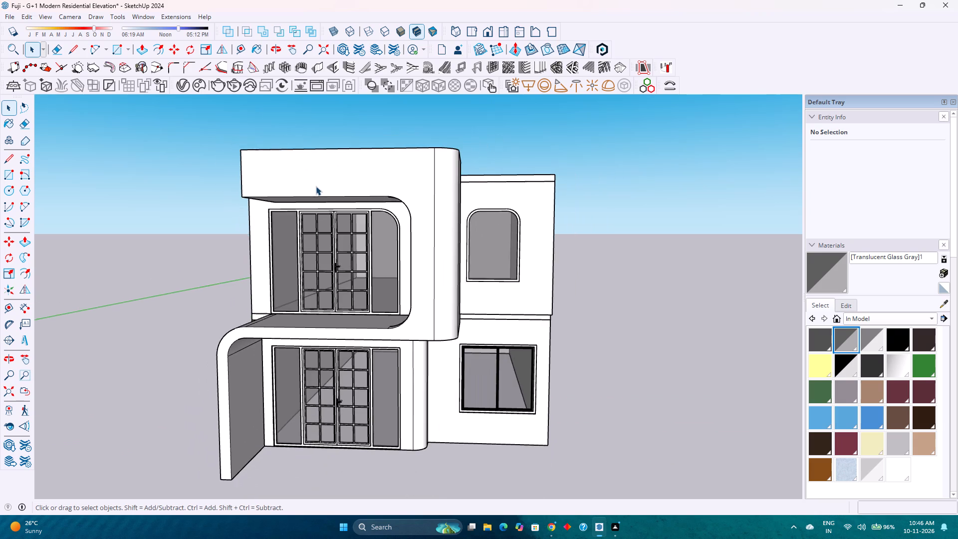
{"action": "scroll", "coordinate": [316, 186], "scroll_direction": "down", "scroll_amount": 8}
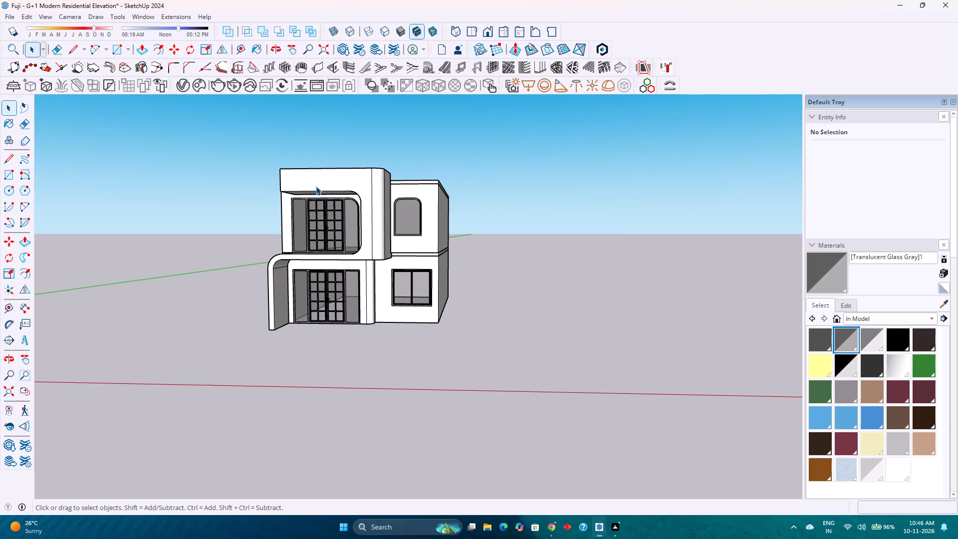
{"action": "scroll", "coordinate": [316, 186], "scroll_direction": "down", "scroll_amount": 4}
Examine the curved balcony frame, its recess and the long side wall from an oblique front angle, up close and from afar.
{"action": "scroll", "coordinate": [339, 227], "scroll_direction": "up", "scroll_amount": 6}
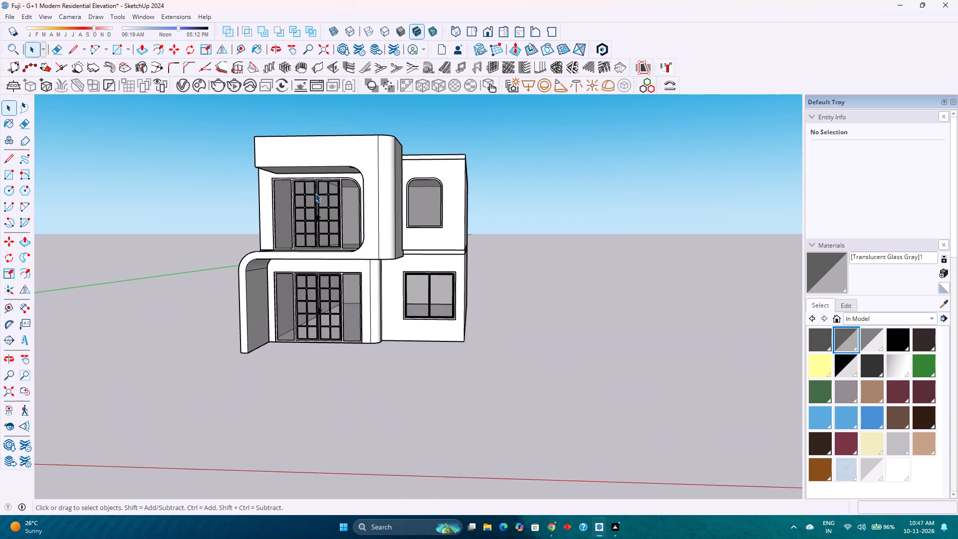
{"action": "scroll", "coordinate": [315, 193], "scroll_direction": "up", "scroll_amount": 8}
{"action": "middle_click_drag", "start_coordinate": [314, 193], "coordinate": [479, 173]}
{"action": "scroll", "coordinate": [479, 173], "scroll_direction": "up", "scroll_amount": 1}
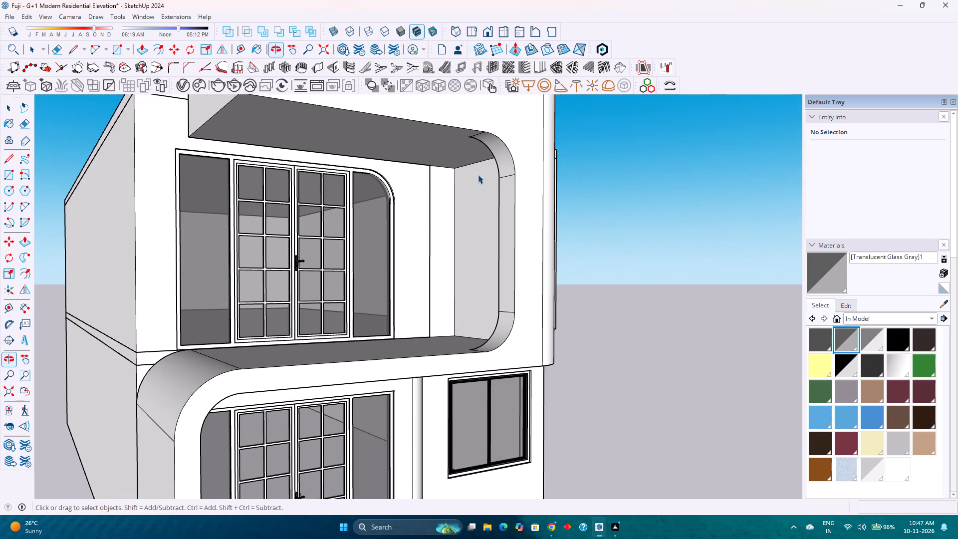
{"action": "scroll", "coordinate": [461, 176], "scroll_direction": "down", "scroll_amount": 2}
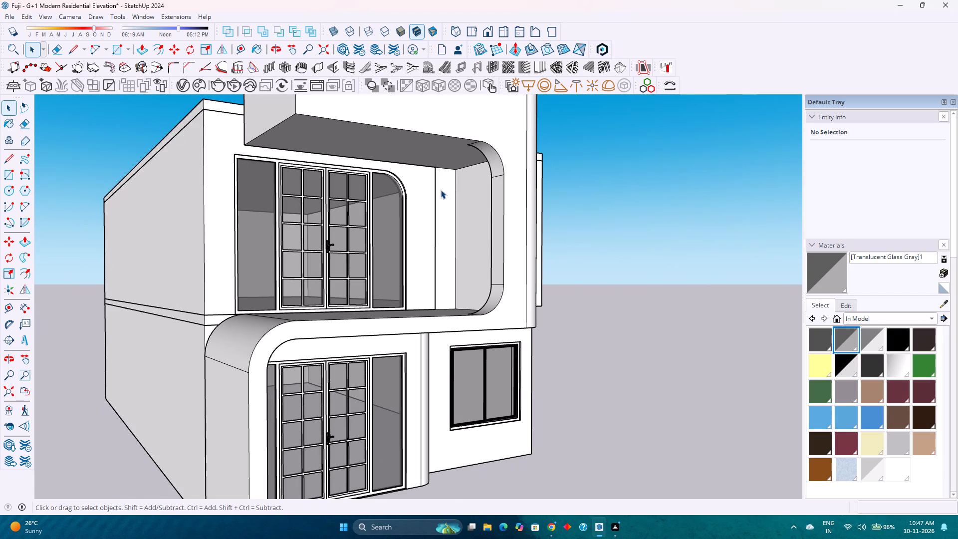
{"action": "scroll", "coordinate": [441, 190], "scroll_direction": "down", "scroll_amount": 4}
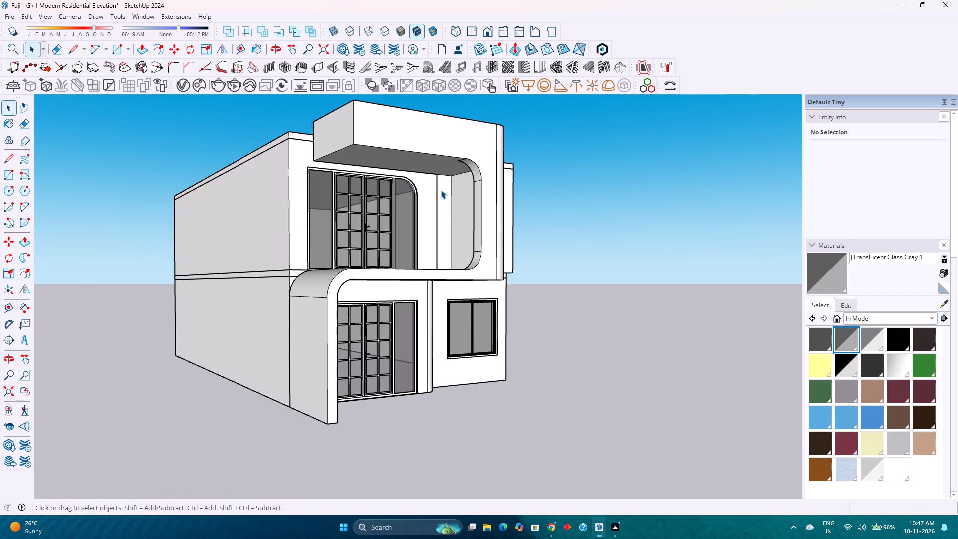
{"action": "scroll", "coordinate": [441, 190], "scroll_direction": "down", "scroll_amount": 5}
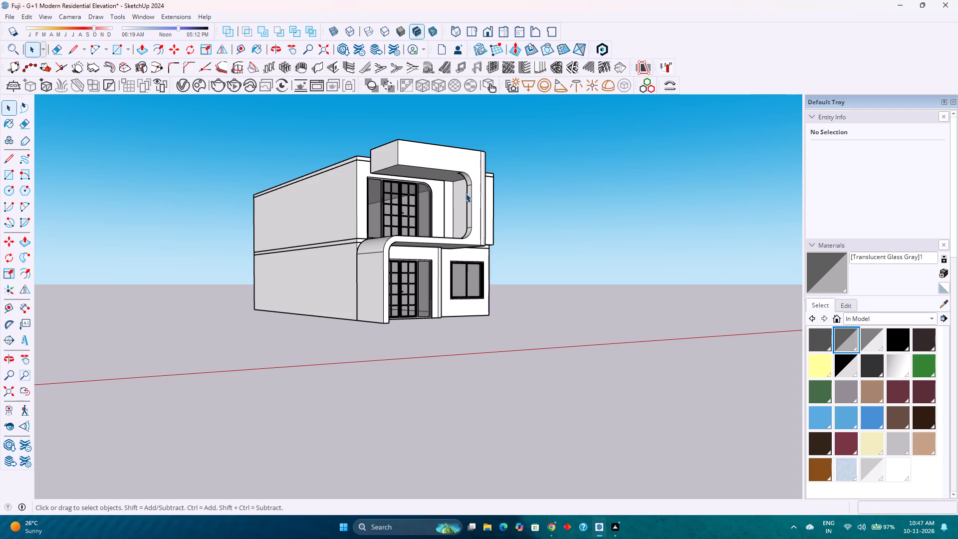
{"action": "scroll", "coordinate": [466, 193], "scroll_direction": "down", "scroll_amount": 4}
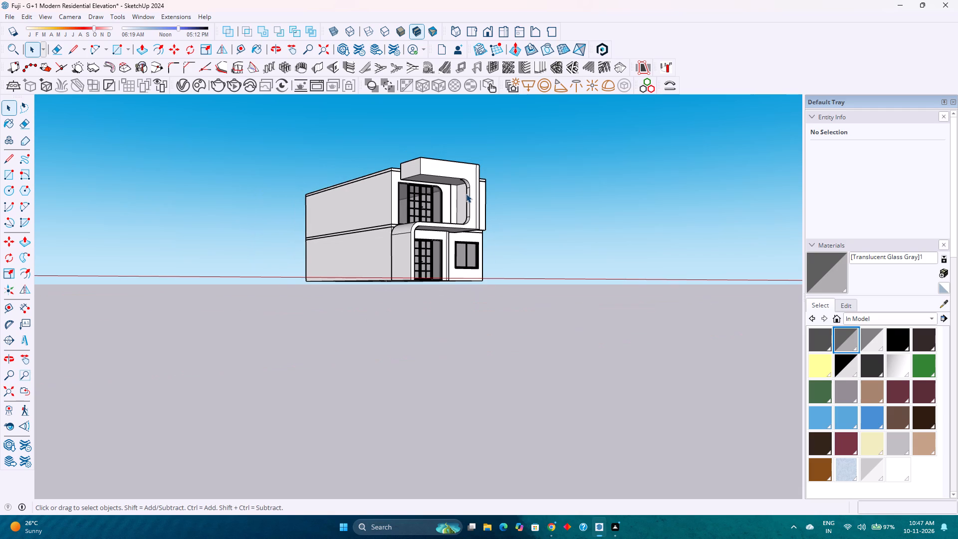
{"action": "scroll", "coordinate": [466, 194], "scroll_direction": "down", "scroll_amount": 7}
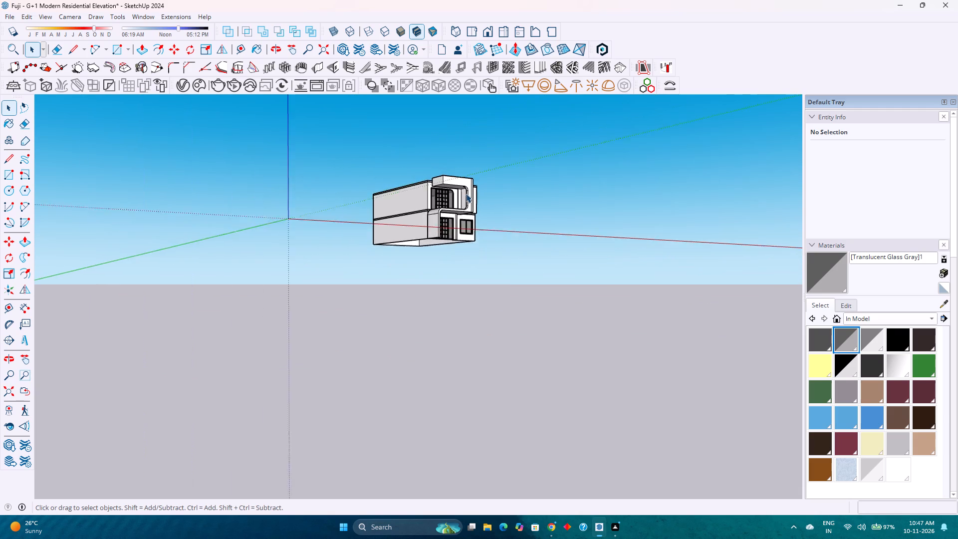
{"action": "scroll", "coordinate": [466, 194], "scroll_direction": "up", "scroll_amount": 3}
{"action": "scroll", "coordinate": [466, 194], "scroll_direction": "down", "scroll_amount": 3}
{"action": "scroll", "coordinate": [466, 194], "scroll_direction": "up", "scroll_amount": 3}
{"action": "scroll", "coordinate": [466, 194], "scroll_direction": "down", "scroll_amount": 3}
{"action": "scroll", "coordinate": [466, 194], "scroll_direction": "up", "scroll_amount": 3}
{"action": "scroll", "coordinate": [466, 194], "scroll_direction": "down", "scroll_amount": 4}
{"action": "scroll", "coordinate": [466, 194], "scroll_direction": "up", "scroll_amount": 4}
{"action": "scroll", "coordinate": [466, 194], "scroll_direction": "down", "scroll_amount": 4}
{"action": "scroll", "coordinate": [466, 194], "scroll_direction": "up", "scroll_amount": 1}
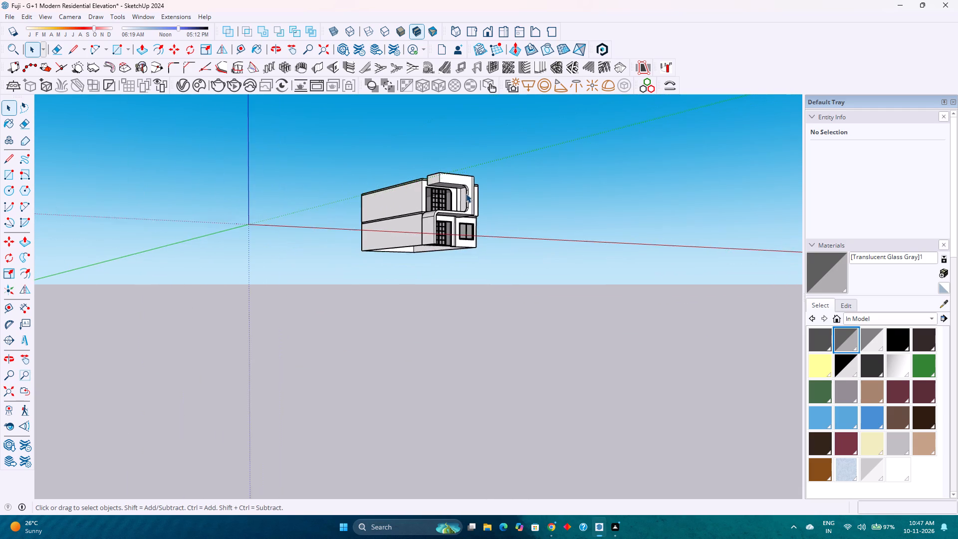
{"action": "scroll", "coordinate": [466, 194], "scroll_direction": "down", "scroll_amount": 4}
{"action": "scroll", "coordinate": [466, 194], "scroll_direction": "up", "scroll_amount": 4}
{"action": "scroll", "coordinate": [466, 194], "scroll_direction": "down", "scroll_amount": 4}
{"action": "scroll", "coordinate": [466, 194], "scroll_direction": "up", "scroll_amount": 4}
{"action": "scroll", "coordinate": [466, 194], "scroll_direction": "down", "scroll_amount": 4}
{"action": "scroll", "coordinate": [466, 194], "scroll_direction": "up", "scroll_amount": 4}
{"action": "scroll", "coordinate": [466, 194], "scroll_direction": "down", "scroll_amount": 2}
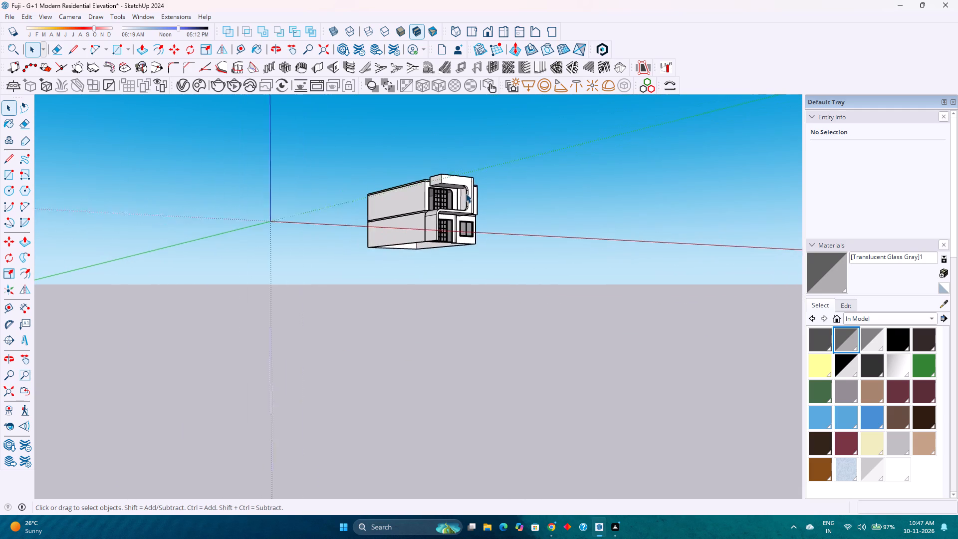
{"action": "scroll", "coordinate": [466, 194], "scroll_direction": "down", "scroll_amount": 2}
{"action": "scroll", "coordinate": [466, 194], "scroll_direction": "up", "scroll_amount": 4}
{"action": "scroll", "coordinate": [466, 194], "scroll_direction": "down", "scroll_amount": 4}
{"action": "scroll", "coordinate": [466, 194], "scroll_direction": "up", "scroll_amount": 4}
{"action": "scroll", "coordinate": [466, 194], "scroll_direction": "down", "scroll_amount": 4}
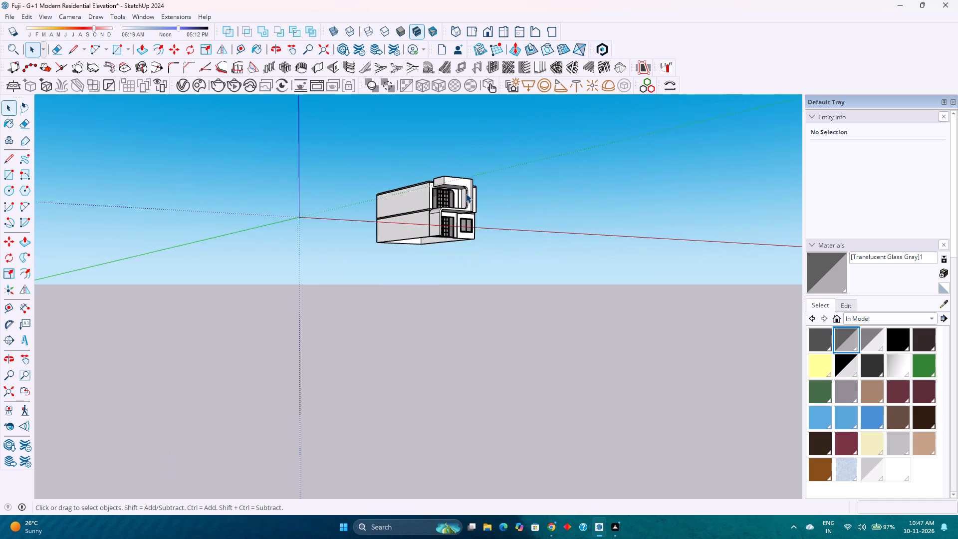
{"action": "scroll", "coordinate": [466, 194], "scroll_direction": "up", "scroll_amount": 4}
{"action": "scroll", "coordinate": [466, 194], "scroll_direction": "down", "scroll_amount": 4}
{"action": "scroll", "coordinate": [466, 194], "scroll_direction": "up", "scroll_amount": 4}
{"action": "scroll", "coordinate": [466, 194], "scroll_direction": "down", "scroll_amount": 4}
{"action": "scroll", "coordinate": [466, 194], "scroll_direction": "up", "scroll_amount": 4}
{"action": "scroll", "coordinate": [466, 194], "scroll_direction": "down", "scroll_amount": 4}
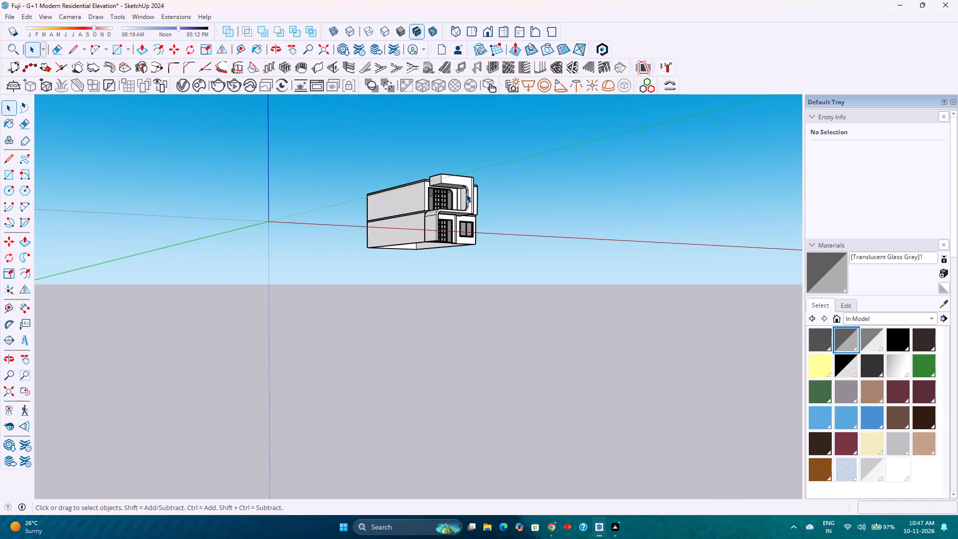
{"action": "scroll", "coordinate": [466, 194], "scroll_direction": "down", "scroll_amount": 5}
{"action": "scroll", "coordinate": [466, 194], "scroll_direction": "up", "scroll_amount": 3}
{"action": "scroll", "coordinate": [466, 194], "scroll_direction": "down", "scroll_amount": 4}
Examine the front facade's upper fascia, curved balcony frame and glazed doors from a near-frontal view.
{"action": "scroll", "coordinate": [466, 194], "scroll_direction": "up", "scroll_amount": 13}
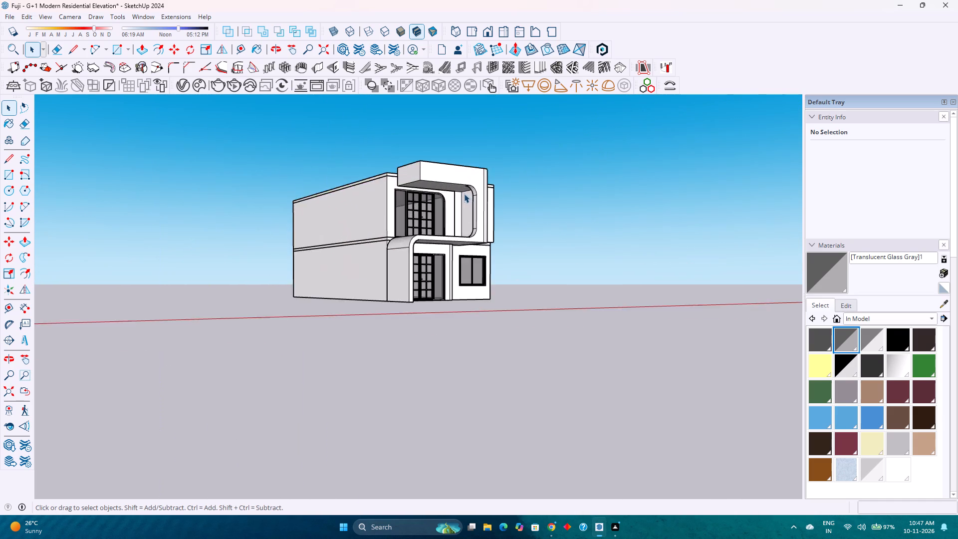
{"action": "scroll", "coordinate": [464, 194], "scroll_direction": "up", "scroll_amount": 4}
{"action": "middle_click_drag", "start_coordinate": [449, 201], "coordinate": [336, 208]}
{"action": "middle_click", "coordinate": [336, 208]}
{"action": "scroll", "coordinate": [332, 204], "scroll_direction": "down", "scroll_amount": 5}
{"action": "scroll", "coordinate": [332, 204], "scroll_direction": "up", "scroll_amount": 5}
{"action": "scroll", "coordinate": [332, 204], "scroll_direction": "down", "scroll_amount": 4}
{"action": "scroll", "coordinate": [332, 204], "scroll_direction": "up", "scroll_amount": 9}
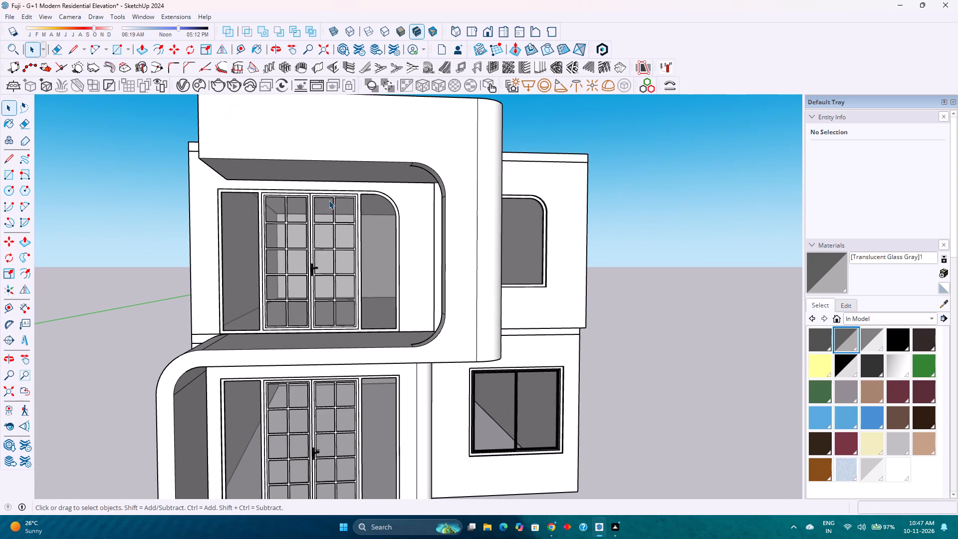
Inside the nested balcony frame group, Push/Pull the free end face of the upper fascia outward by 2'.
{"action": "scroll", "coordinate": [326, 200], "scroll_direction": "up", "scroll_amount": 2}
{"action": "middle_click_drag", "start_coordinate": [325, 200], "coordinate": [494, 238]}
{"action": "middle_click", "coordinate": [494, 238]}
{"action": "scroll", "coordinate": [301, 223], "scroll_direction": "down", "scroll_amount": 4}
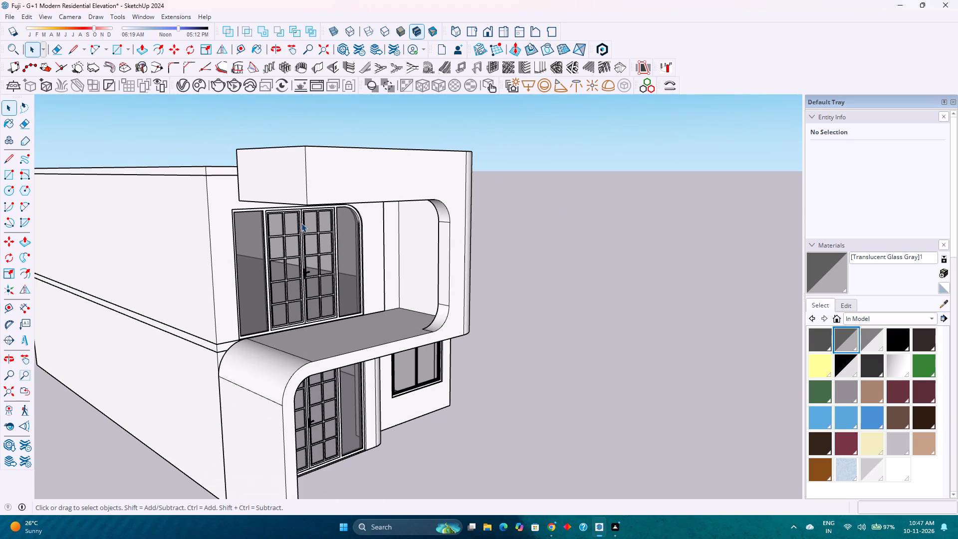
{"action": "scroll", "coordinate": [301, 223], "scroll_direction": "up", "scroll_amount": 3}
{"action": "scroll", "coordinate": [301, 221], "scroll_direction": "down", "scroll_amount": 3}
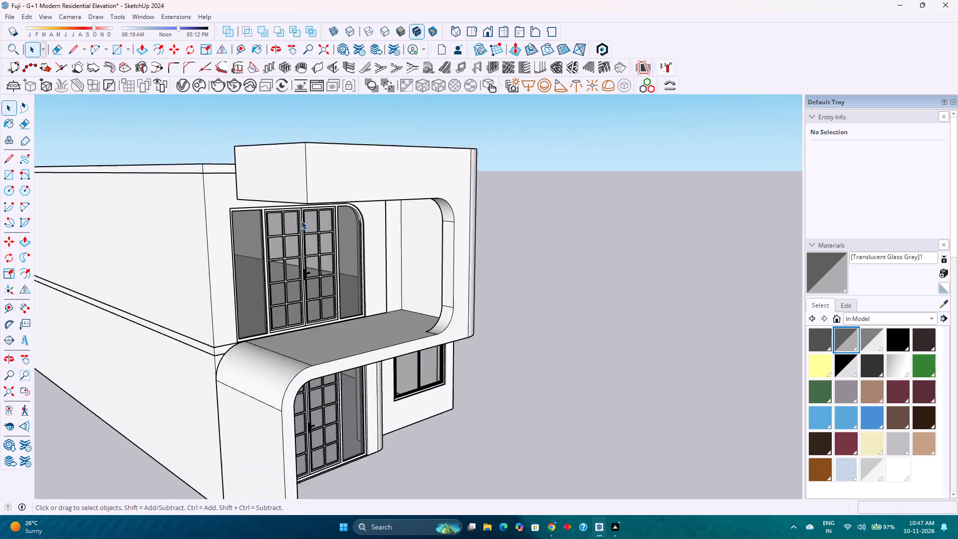
{"action": "scroll", "coordinate": [301, 221], "scroll_direction": "down", "scroll_amount": 1}
{"action": "double_click", "coordinate": [284, 179]}
{"action": "scroll", "coordinate": [284, 179], "scroll_direction": "up", "scroll_amount": 3}
{"action": "left_click", "coordinate": [285, 179]}
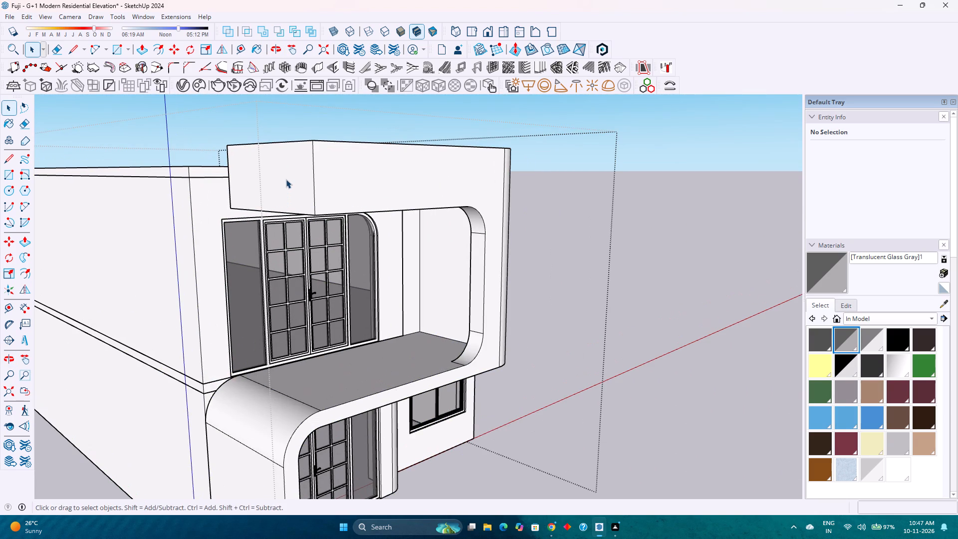
{"action": "scroll", "coordinate": [286, 179], "scroll_direction": "up", "scroll_amount": 2}
{"action": "double_click", "coordinate": [286, 179]}
{"action": "scroll", "coordinate": [286, 179], "scroll_direction": "down", "scroll_amount": 3}
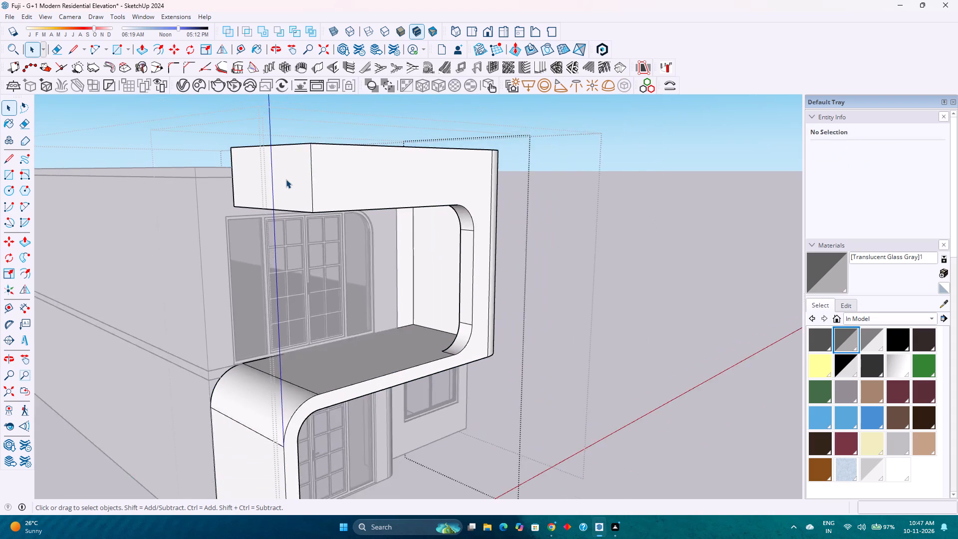
{"action": "scroll", "coordinate": [286, 179], "scroll_direction": "up", "scroll_amount": 2}
{"action": "scroll", "coordinate": [286, 179], "scroll_direction": "down", "scroll_amount": 1}
{"action": "scroll", "coordinate": [286, 179], "scroll_direction": "up", "scroll_amount": 2}
{"action": "scroll", "coordinate": [286, 179], "scroll_direction": "down", "scroll_amount": 2}
{"action": "scroll", "coordinate": [286, 179], "scroll_direction": "up", "scroll_amount": 3}
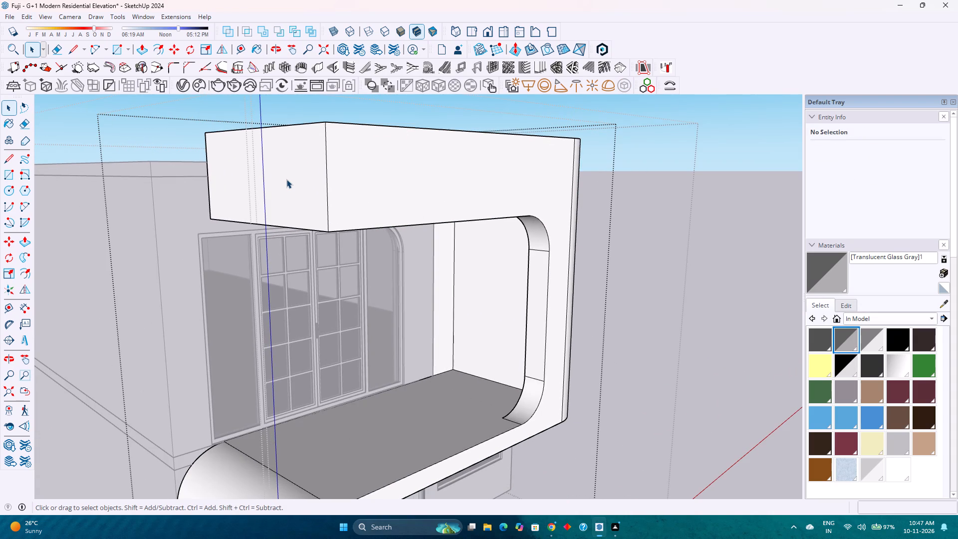
{"action": "scroll", "coordinate": [286, 179], "scroll_direction": "down", "scroll_amount": 4}
{"action": "scroll", "coordinate": [286, 179], "scroll_direction": "up", "scroll_amount": 3}
{"action": "scroll", "coordinate": [286, 179], "scroll_direction": "down", "scroll_amount": 3}
{"action": "scroll", "coordinate": [286, 179], "scroll_direction": "up", "scroll_amount": 3}
{"action": "scroll", "coordinate": [286, 179], "scroll_direction": "down", "scroll_amount": 3}
{"action": "scroll", "coordinate": [286, 179], "scroll_direction": "up", "scroll_amount": 3}
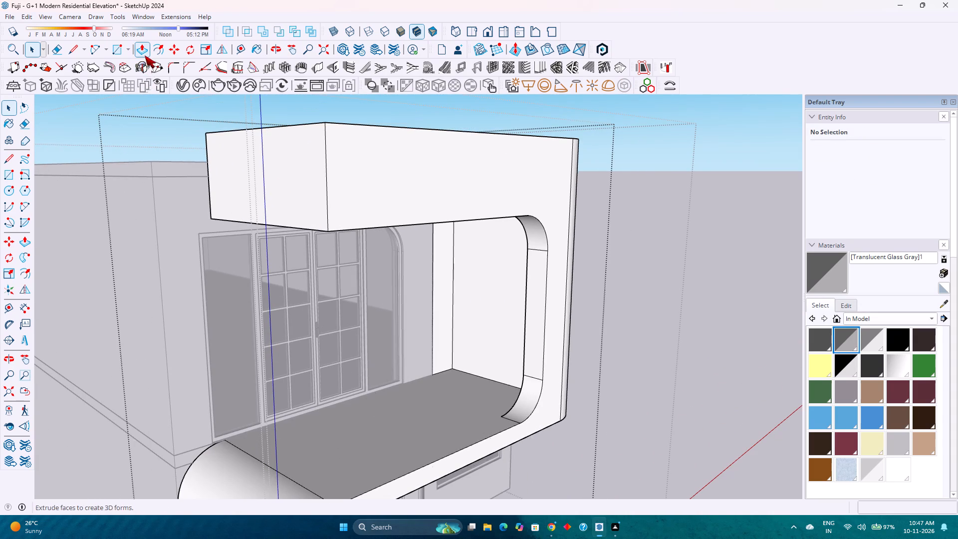
{"action": "left_click", "coordinate": [145, 55]}
{"action": "left_click", "coordinate": [281, 175]}
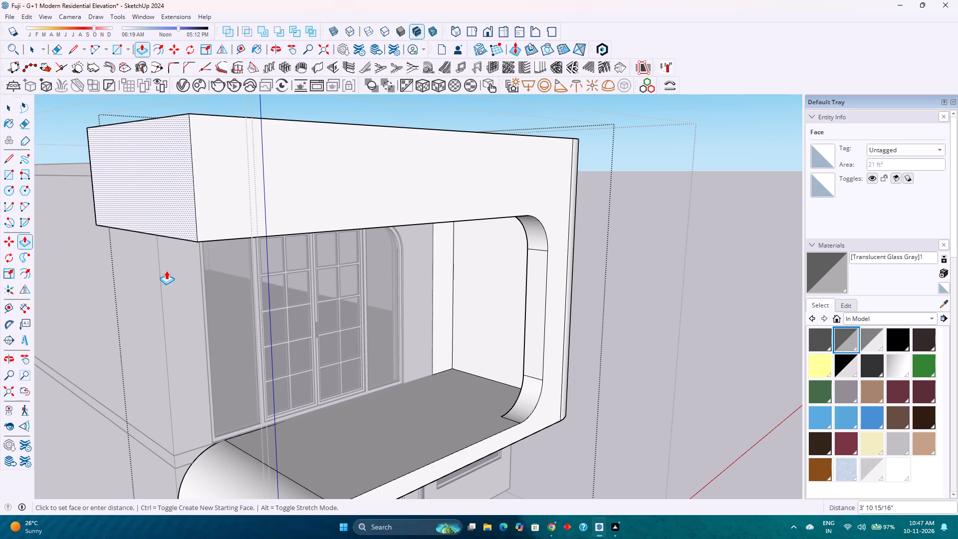
{"action": "left_click", "coordinate": [158, 282]}
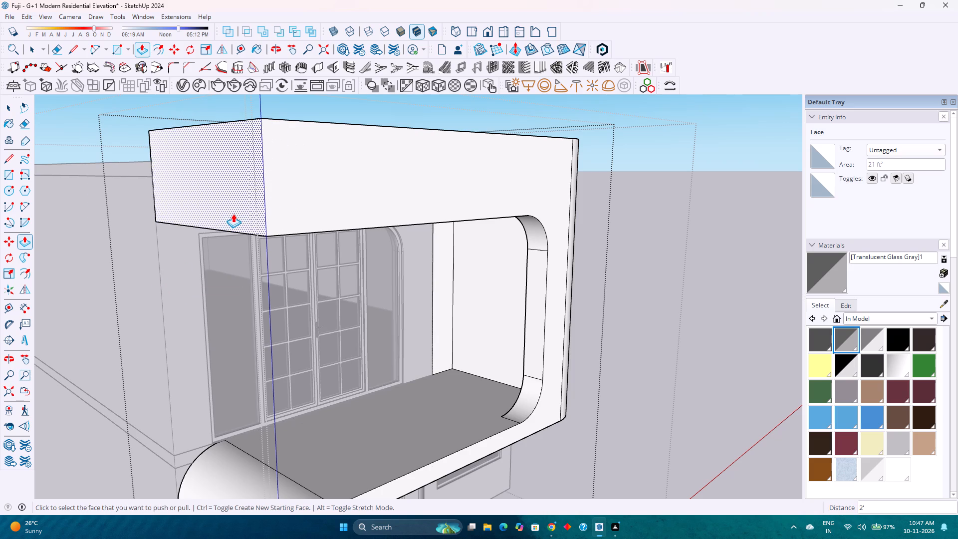
Examine the extended upper fascia and curved balcony frame from above, from the front and from below at the side.
{"action": "scroll", "coordinate": [233, 241], "scroll_direction": "down", "scroll_amount": 5}
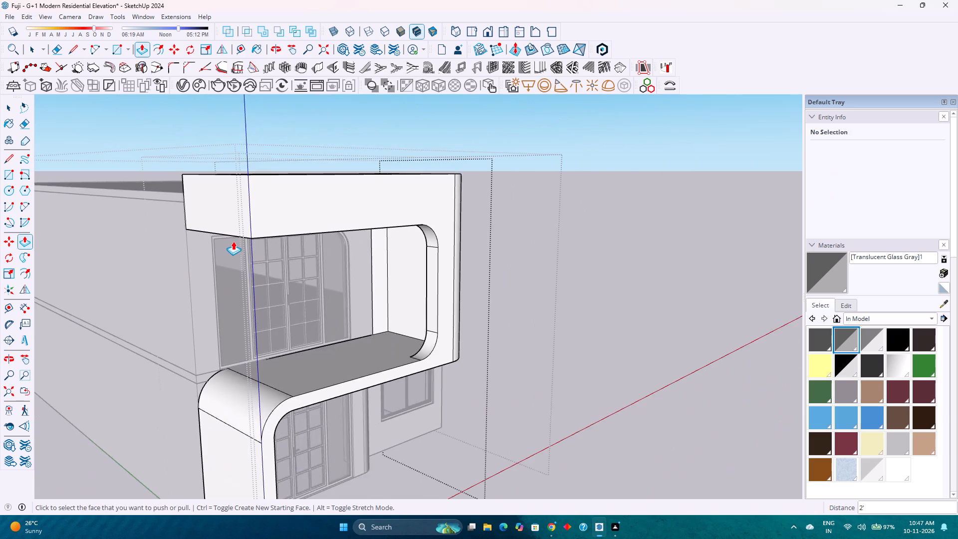
{"action": "middle_click_drag", "start_coordinate": [318, 241], "coordinate": [192, 292]}
{"action": "middle_click", "coordinate": [192, 292]}
{"action": "scroll", "coordinate": [192, 292], "scroll_direction": "down", "scroll_amount": 2}
{"action": "scroll", "coordinate": [347, 236], "scroll_direction": "up", "scroll_amount": 5}
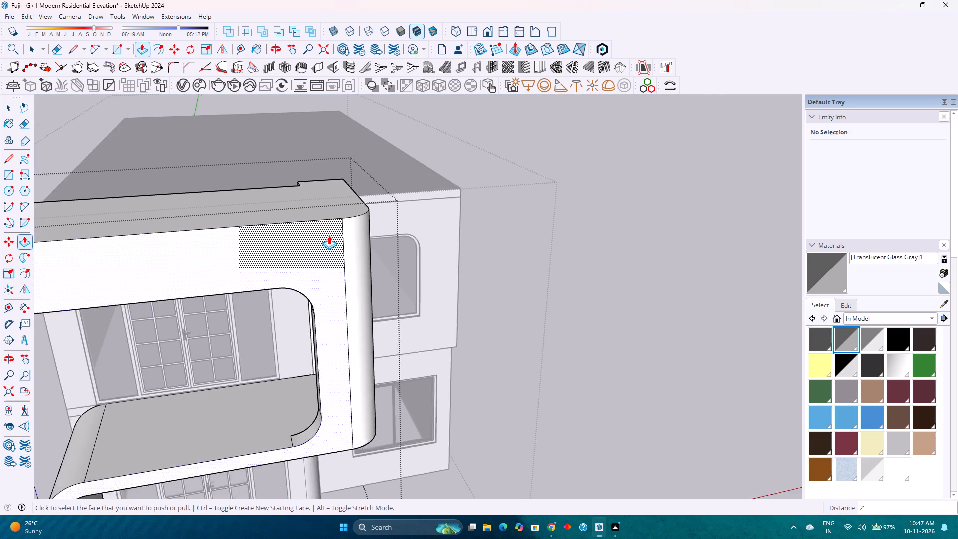
{"action": "scroll", "coordinate": [329, 235], "scroll_direction": "up", "scroll_amount": 4}
{"action": "scroll", "coordinate": [321, 230], "scroll_direction": "down", "scroll_amount": 6}
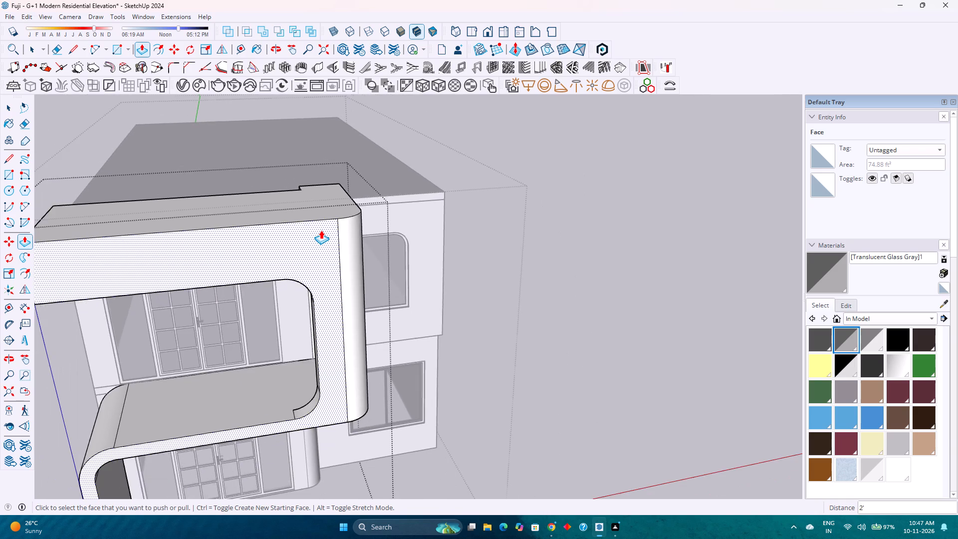
{"action": "scroll", "coordinate": [320, 230], "scroll_direction": "down", "scroll_amount": 2}
{"action": "middle_click_drag", "start_coordinate": [270, 226], "coordinate": [388, 145]}
{"action": "scroll", "coordinate": [390, 149], "scroll_direction": "down", "scroll_amount": 3}
{"action": "middle_click_drag", "start_coordinate": [336, 204], "coordinate": [405, 114]}
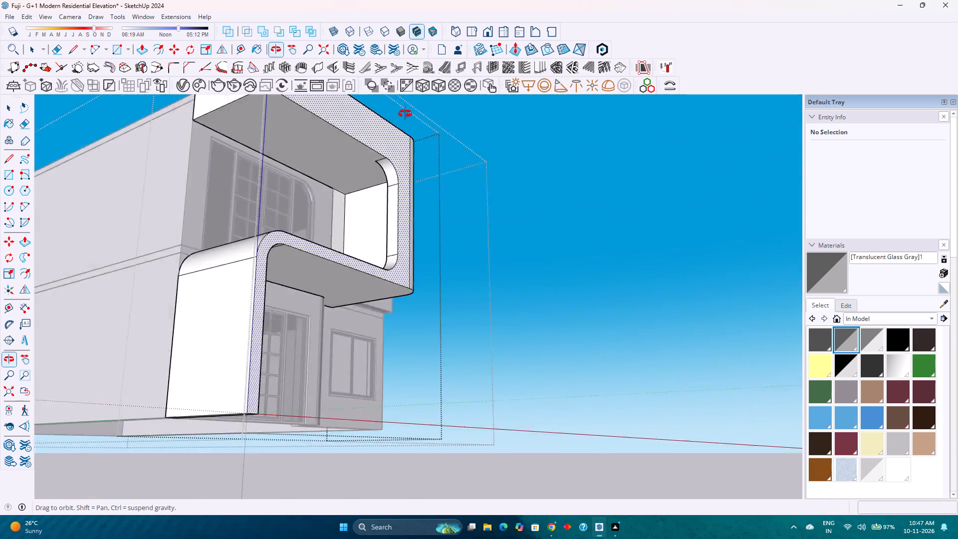
{"action": "middle_click_drag", "start_coordinate": [405, 114], "coordinate": [529, 142]}
{"action": "middle_click_drag", "start_coordinate": [532, 146], "coordinate": [538, 153]}
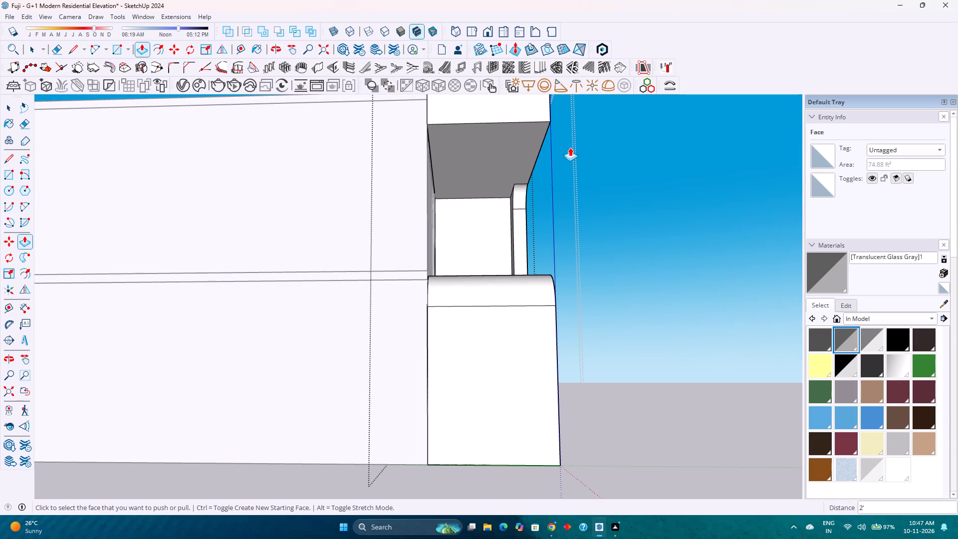
Draw a 2' line across the balcony front panel's back face where the corner curve begins, and erase it to merge the split face.
{"action": "scroll", "coordinate": [561, 157], "scroll_direction": "down", "scroll_amount": 2}
{"action": "scroll", "coordinate": [521, 176], "scroll_direction": "up", "scroll_amount": 15}
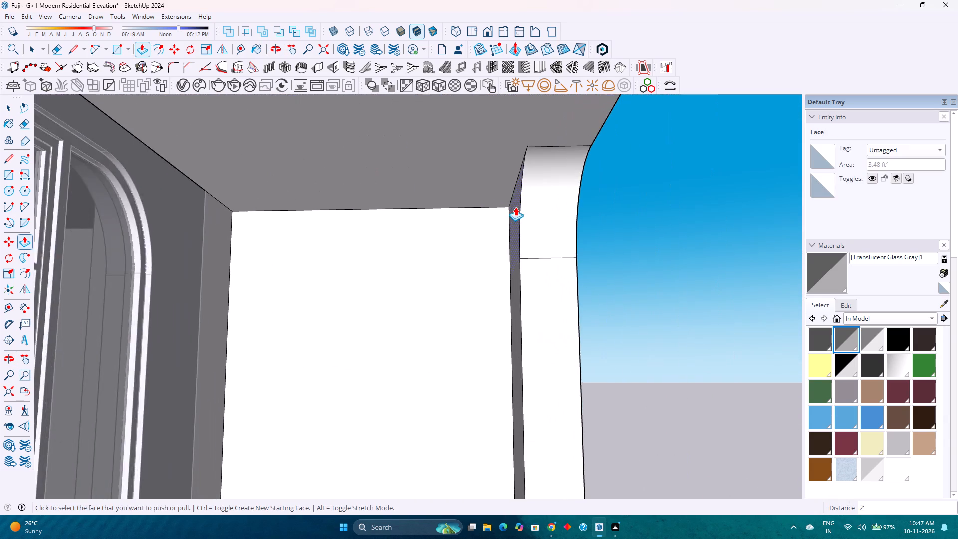
{"action": "scroll", "coordinate": [515, 207], "scroll_direction": "up", "scroll_amount": 2}
{"action": "middle_click_drag", "start_coordinate": [515, 207], "coordinate": [531, 230]}
{"action": "left_click", "coordinate": [557, 286]}
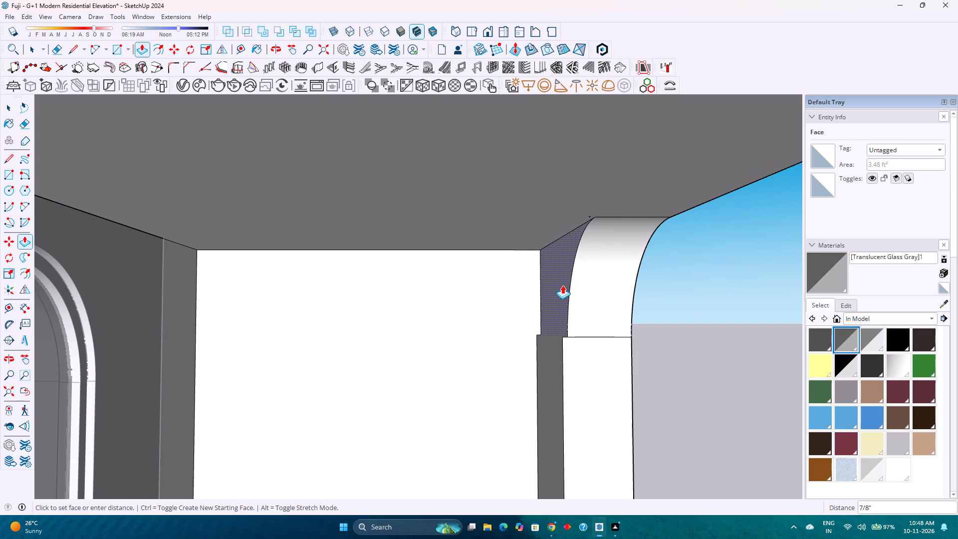
{"action": "key", "text": "Escape"}
{"action": "scroll", "coordinate": [568, 323], "scroll_direction": "up", "scroll_amount": 2}
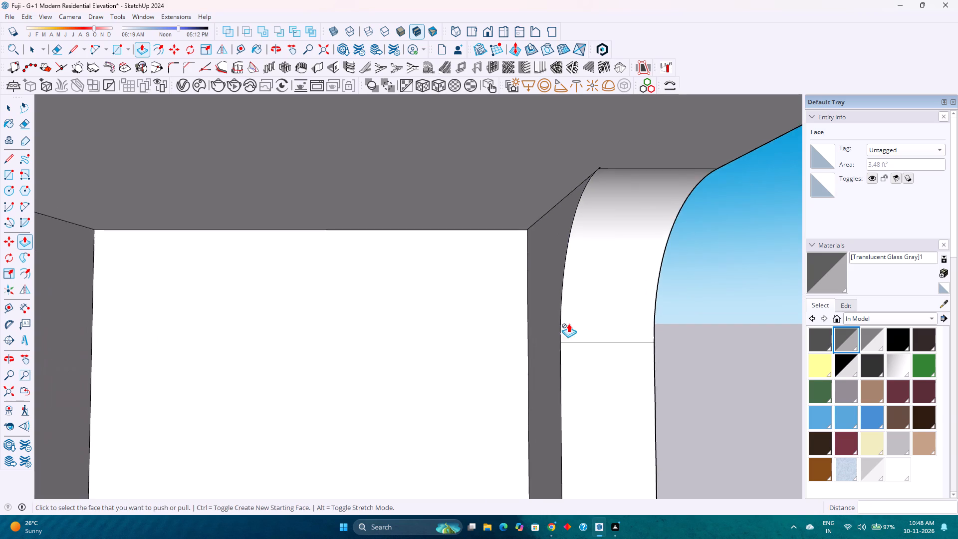
{"action": "scroll", "coordinate": [568, 323], "scroll_direction": "up", "scroll_amount": 3}
{"action": "middle_click_drag", "start_coordinate": [563, 329], "coordinate": [625, 327]}
{"action": "key", "text": "l"}
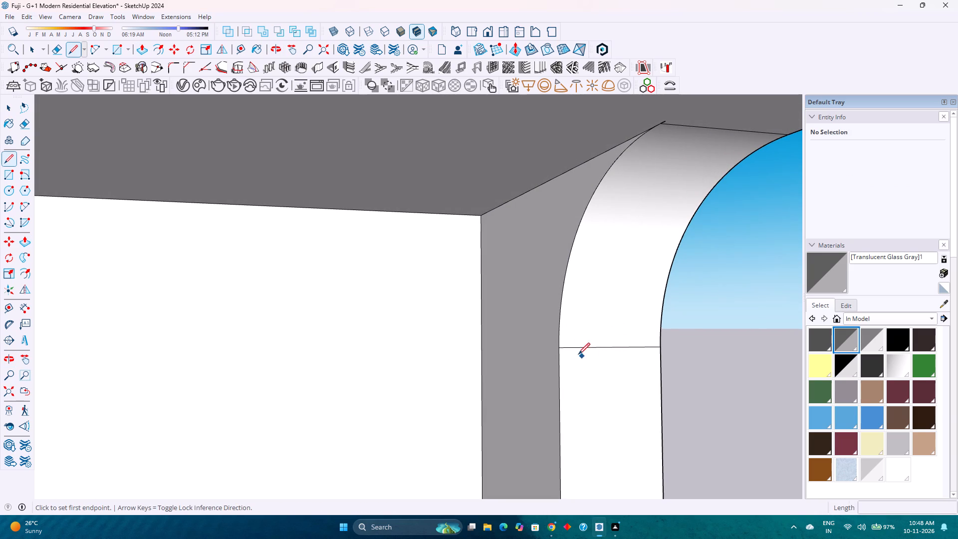
{"action": "left_click", "coordinate": [559, 348]}
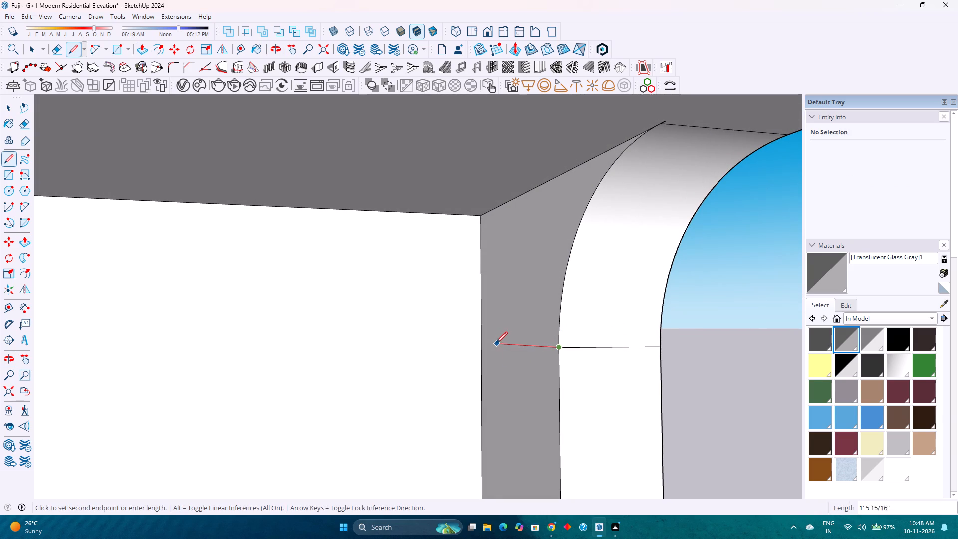
{"action": "key", "text": "Right"}
{"action": "left_click", "coordinate": [477, 341]}
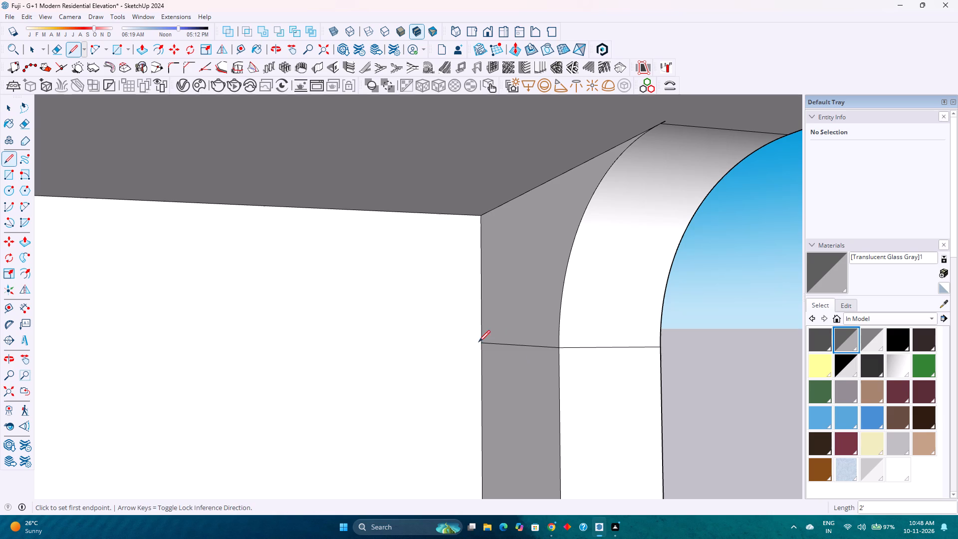
{"action": "key", "text": "space"}
{"action": "key", "text": "e"}
{"action": "left_click_drag", "start_coordinate": [522, 351], "coordinate": [522, 344]}
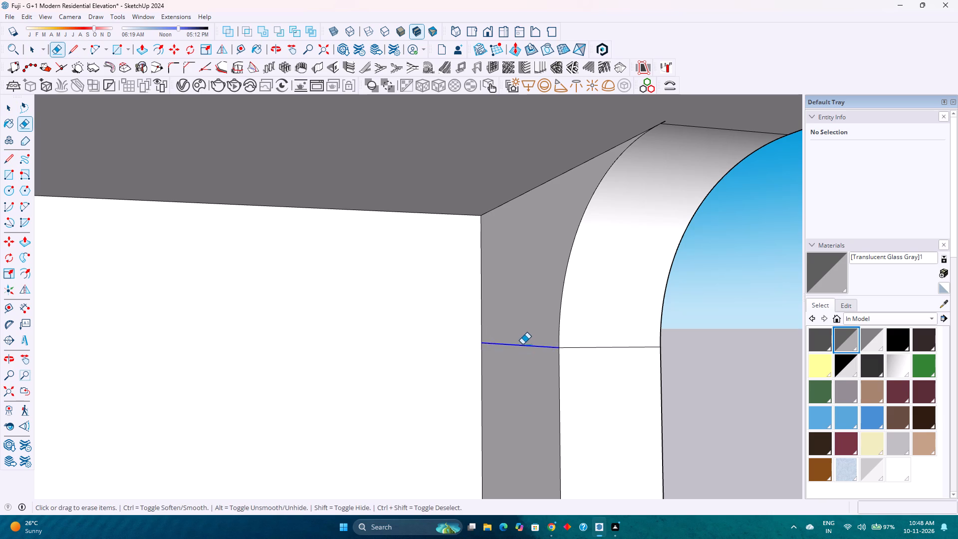
{"action": "left_click_drag", "start_coordinate": [522, 344], "coordinate": [522, 344]}
Push/Pull the merged back face of the balcony's front panel by 3" to thin the panel, and repeat the same offset once.
{"action": "key", "text": "space"}
{"action": "left_click", "coordinate": [522, 346]}
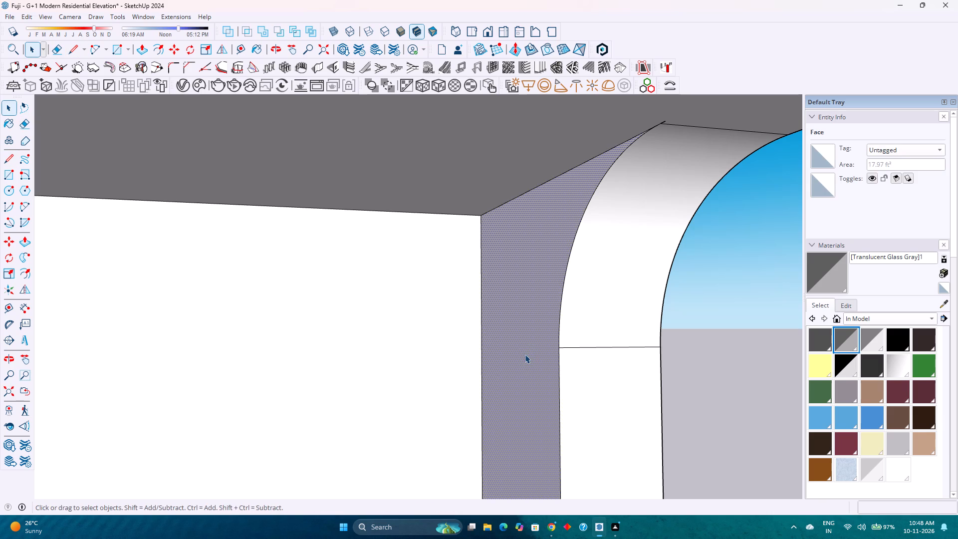
{"action": "key", "text": "p"}
{"action": "left_click", "coordinate": [525, 354]}
{"action": "scroll", "coordinate": [533, 345], "scroll_direction": "down", "scroll_amount": 6}
{"action": "middle_click_drag", "start_coordinate": [532, 345], "coordinate": [524, 340], "text": "shift"}
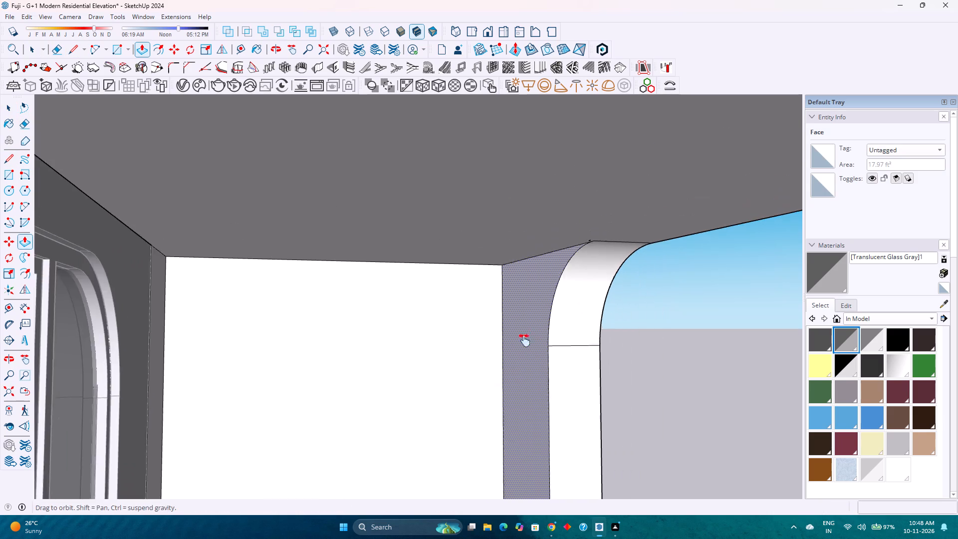
{"action": "middle_click_drag", "start_coordinate": [524, 340], "coordinate": [473, 266], "text": "shift"}
{"action": "scroll", "coordinate": [473, 266], "scroll_direction": "down", "scroll_amount": 9}
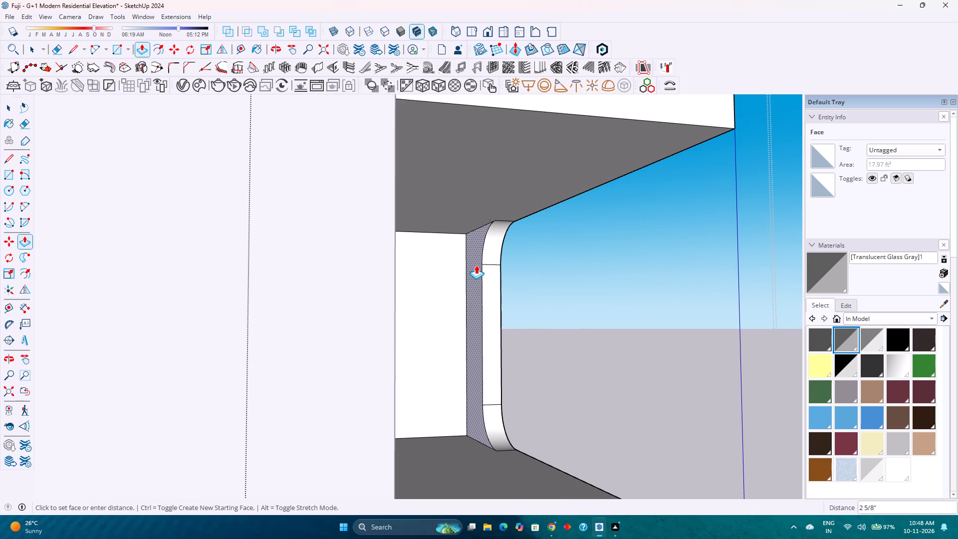
{"action": "key", "text": "3"}
{"action": "key", "text": "Return"}
{"action": "scroll", "coordinate": [479, 273], "scroll_direction": "down", "scroll_amount": 4}
{"action": "middle_click_drag", "start_coordinate": [479, 275], "coordinate": [429, 289]}
{"action": "scroll", "coordinate": [453, 298], "scroll_direction": "up", "scroll_amount": 8}
{"action": "double_click", "coordinate": [521, 285]}
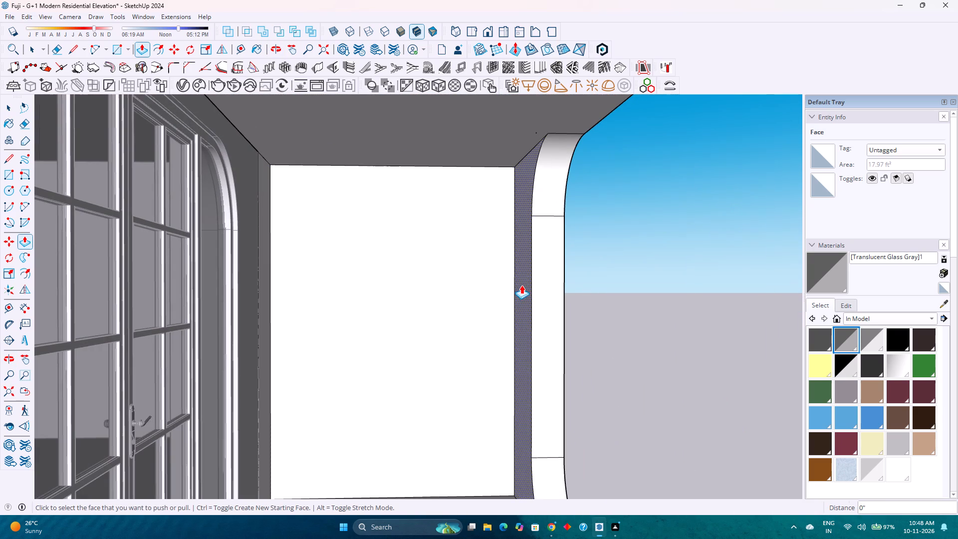
{"action": "scroll", "coordinate": [506, 287], "scroll_direction": "down", "scroll_amount": 4}
{"action": "middle_click_drag", "start_coordinate": [539, 306], "coordinate": [417, 319]}
{"action": "scroll", "coordinate": [418, 319], "scroll_direction": "down", "scroll_amount": 6}
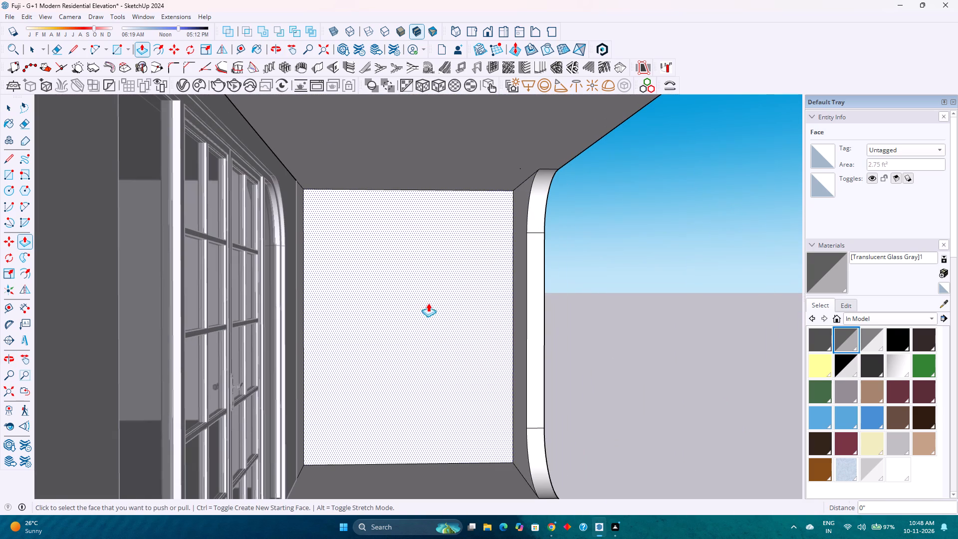
Hide the balcony recess's ceiling face and delete the tiny stray edge beside the front panel's curved upper corner.
{"action": "key", "text": "space"}
{"action": "left_click", "coordinate": [543, 153]}
{"action": "right_click", "coordinate": [543, 153]}
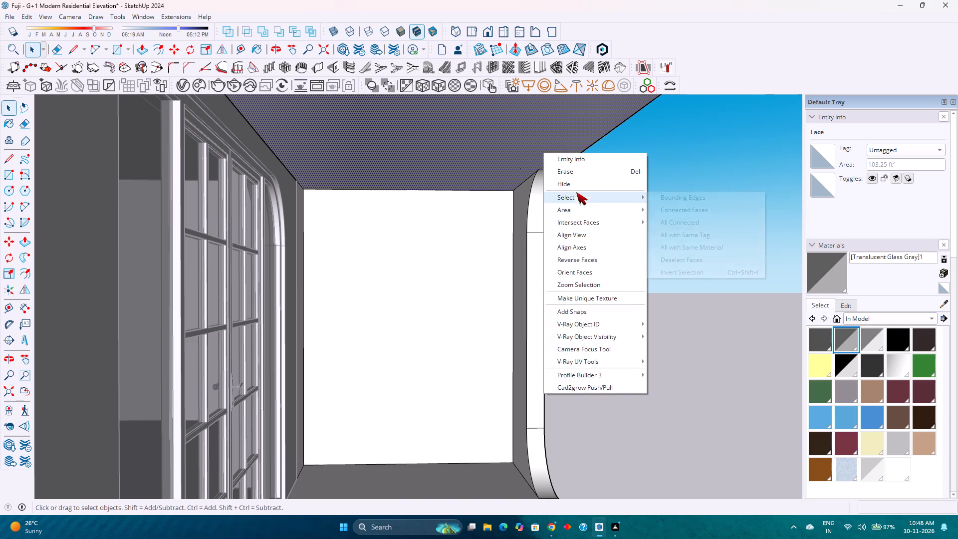
{"action": "left_click", "coordinate": [576, 184]}
{"action": "left_click", "coordinate": [520, 169]}
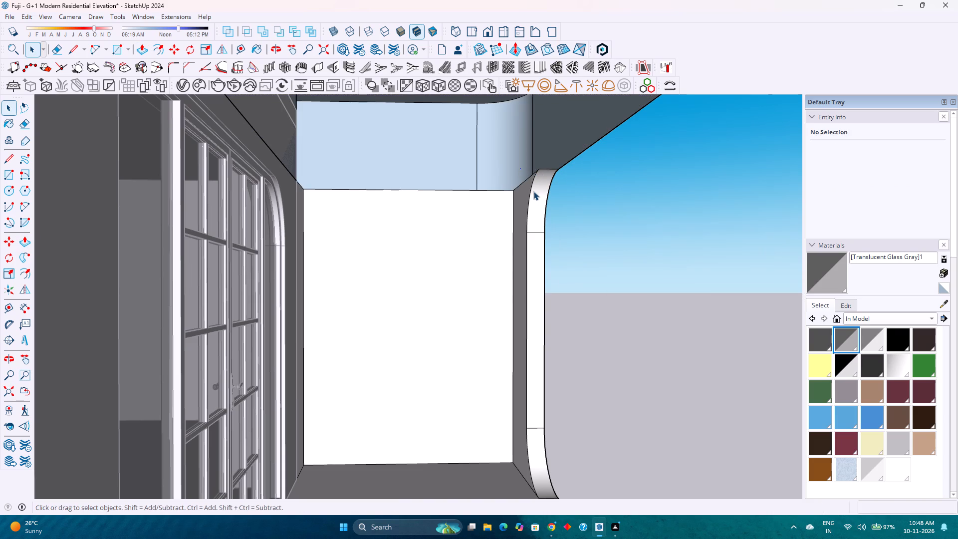
{"action": "key", "text": "Delete"}
Unhide the last hidden face to restore the balcony recess's ceiling.
{"action": "scroll", "coordinate": [556, 194], "scroll_direction": "down", "scroll_amount": 3}
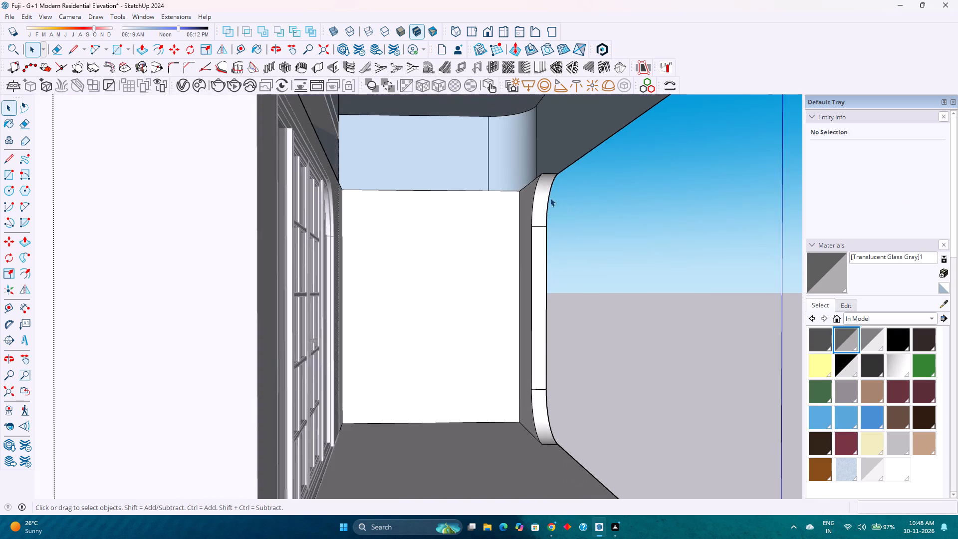
{"action": "middle_click_drag", "start_coordinate": [535, 200], "coordinate": [454, 168]}
{"action": "scroll", "coordinate": [454, 168], "scroll_direction": "down", "scroll_amount": 3}
{"action": "middle_click_drag", "start_coordinate": [458, 169], "coordinate": [568, 287], "text": "shift"}
{"action": "middle_click_drag", "start_coordinate": [561, 284], "coordinate": [515, 259]}
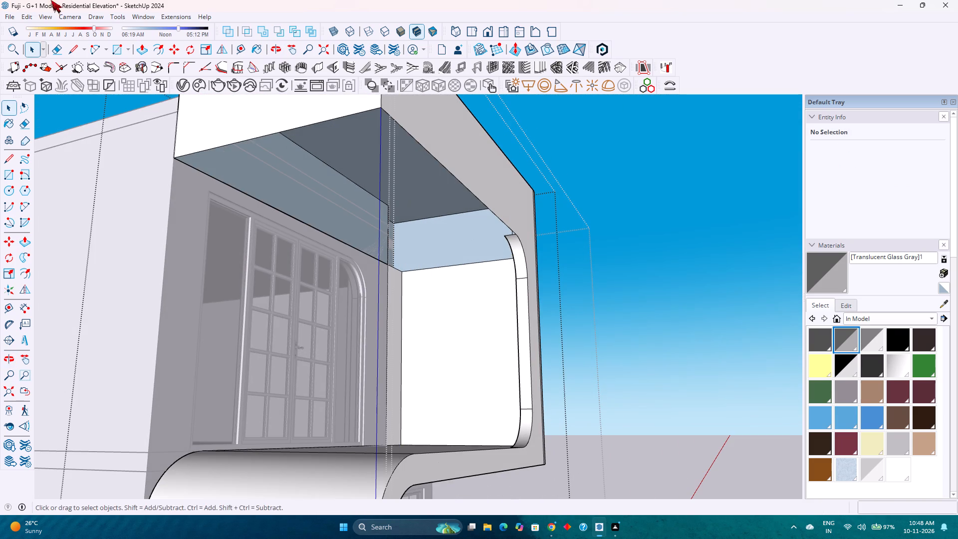
{"action": "left_click", "coordinate": [26, 18]}
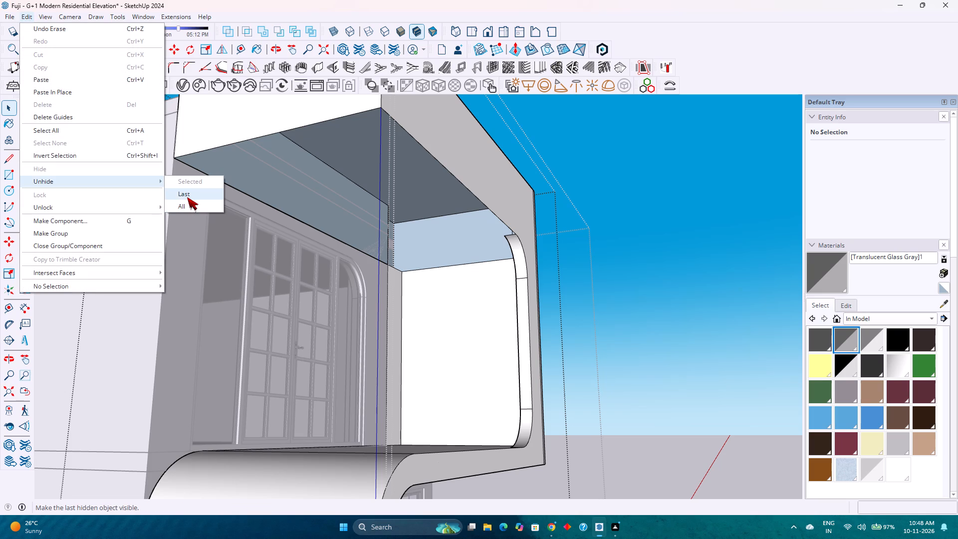
{"action": "left_click", "coordinate": [189, 199]}
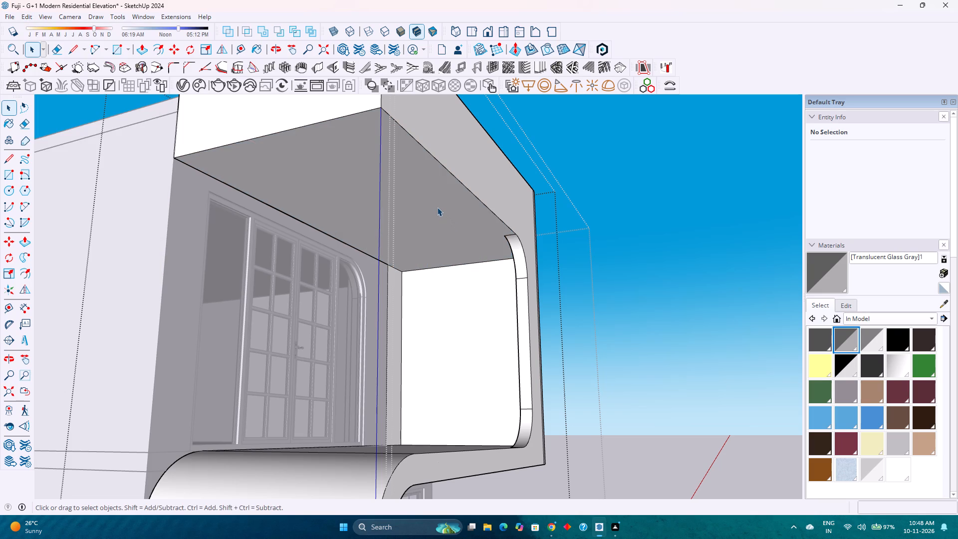
Examine the balcony recess, its ceiling and the thinned front panel from below, from the side and from the front.
{"action": "scroll", "coordinate": [436, 206], "scroll_direction": "down", "scroll_amount": 4}
{"action": "scroll", "coordinate": [436, 206], "scroll_direction": "up", "scroll_amount": 3}
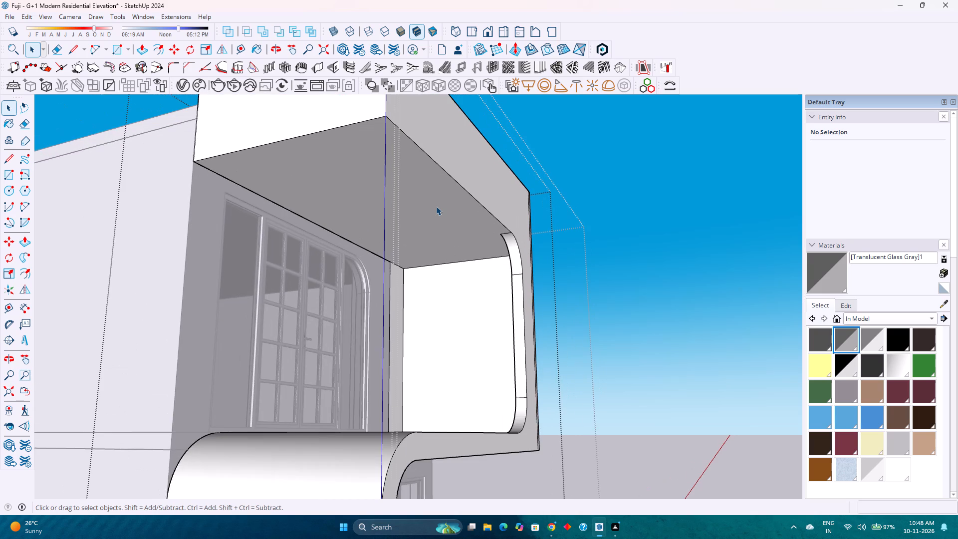
{"action": "scroll", "coordinate": [436, 206], "scroll_direction": "down", "scroll_amount": 1}
{"action": "scroll", "coordinate": [436, 206], "scroll_direction": "up", "scroll_amount": 1}
{"action": "scroll", "coordinate": [436, 206], "scroll_direction": "down", "scroll_amount": 2}
{"action": "scroll", "coordinate": [436, 206], "scroll_direction": "up", "scroll_amount": 2}
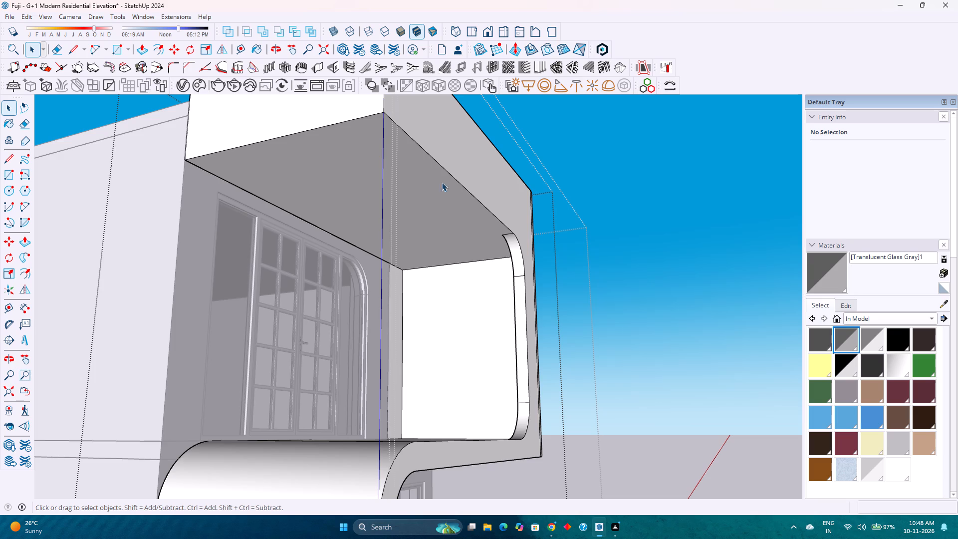
{"action": "scroll", "coordinate": [424, 154], "scroll_direction": "down", "scroll_amount": 4}
{"action": "scroll", "coordinate": [424, 154], "scroll_direction": "up", "scroll_amount": 3}
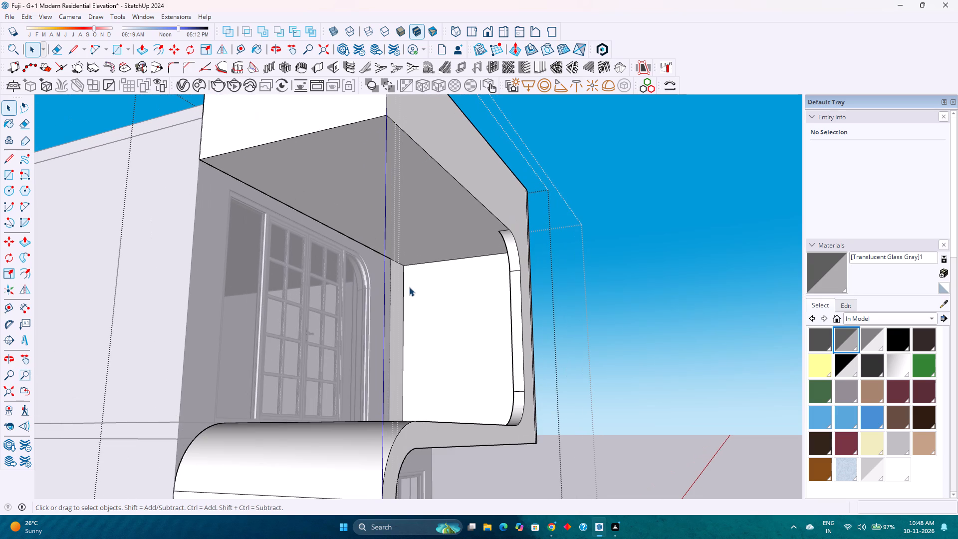
{"action": "scroll", "coordinate": [409, 287], "scroll_direction": "down", "scroll_amount": 3}
{"action": "scroll", "coordinate": [410, 287], "scroll_direction": "up", "scroll_amount": 4}
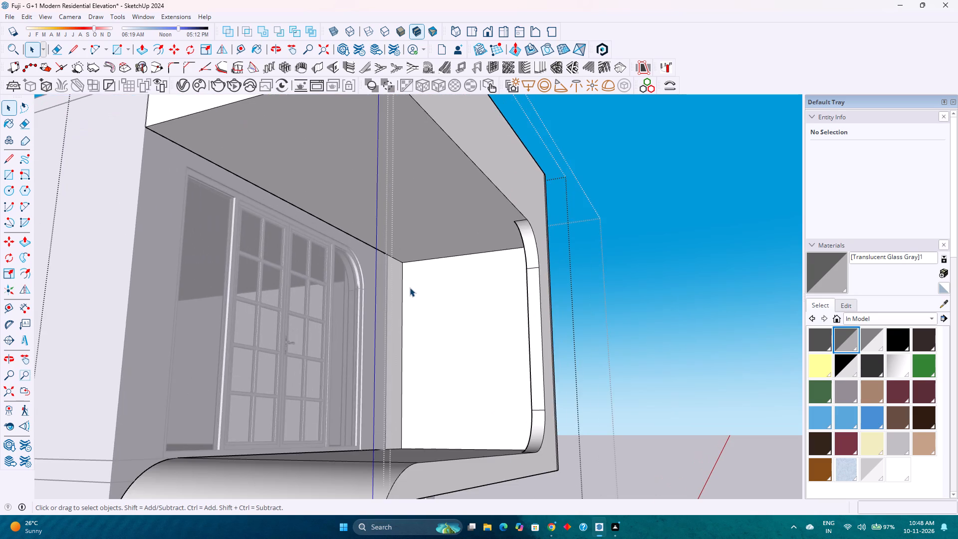
{"action": "scroll", "coordinate": [410, 287], "scroll_direction": "down", "scroll_amount": 6}
{"action": "middle_click_drag", "start_coordinate": [453, 269], "coordinate": [448, 272]}
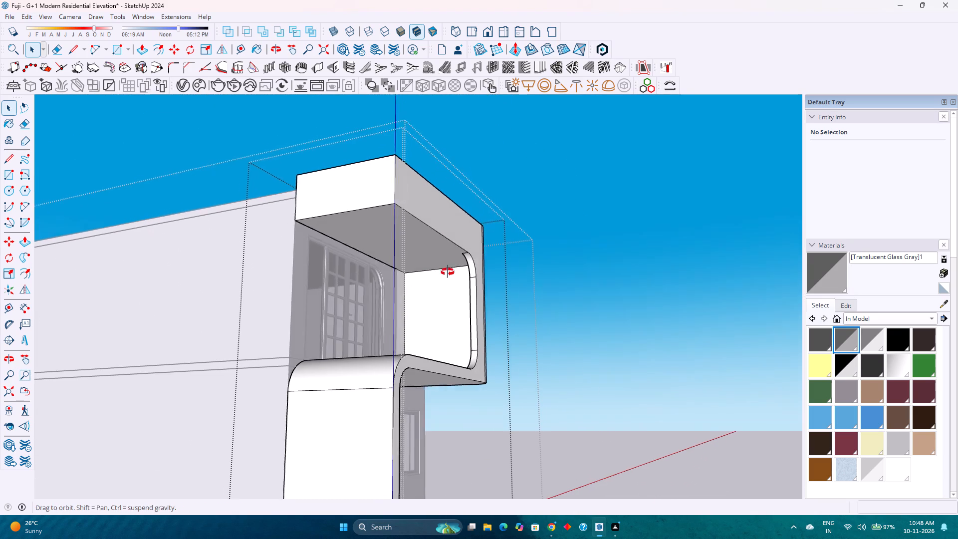
{"action": "middle_click_drag", "start_coordinate": [448, 272], "coordinate": [393, 316]}
{"action": "scroll", "coordinate": [394, 308], "scroll_direction": "down", "scroll_amount": 2}
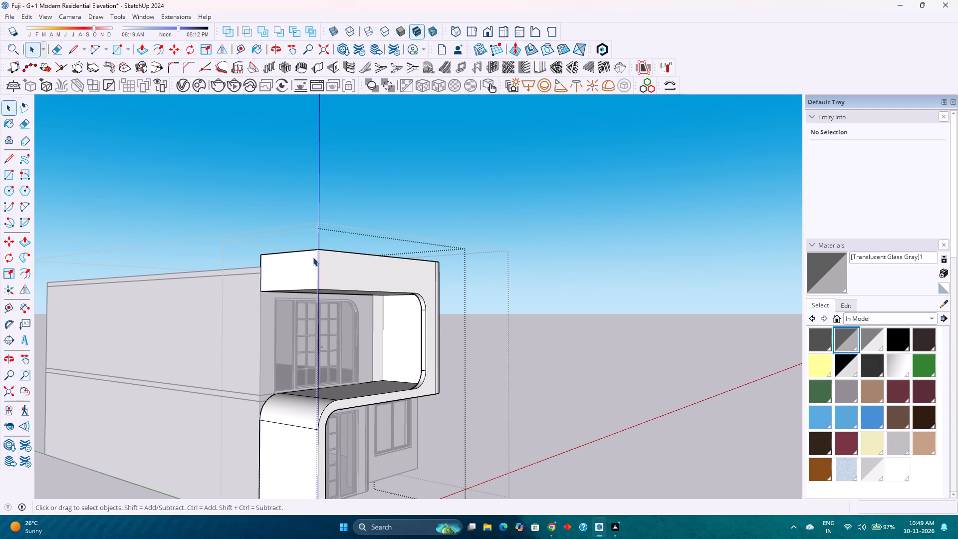
{"action": "scroll", "coordinate": [313, 257], "scroll_direction": "up", "scroll_amount": 2}
{"action": "middle_click_drag", "start_coordinate": [312, 257], "coordinate": [187, 386]}
{"action": "middle_click", "coordinate": [187, 386]}
{"action": "scroll", "coordinate": [281, 313], "scroll_direction": "up", "scroll_amount": 2}
{"action": "scroll", "coordinate": [347, 327], "scroll_direction": "up", "scroll_amount": 1}
{"action": "middle_click_drag", "start_coordinate": [347, 327], "coordinate": [298, 259]}
{"action": "scroll", "coordinate": [322, 260], "scroll_direction": "down", "scroll_amount": 3}
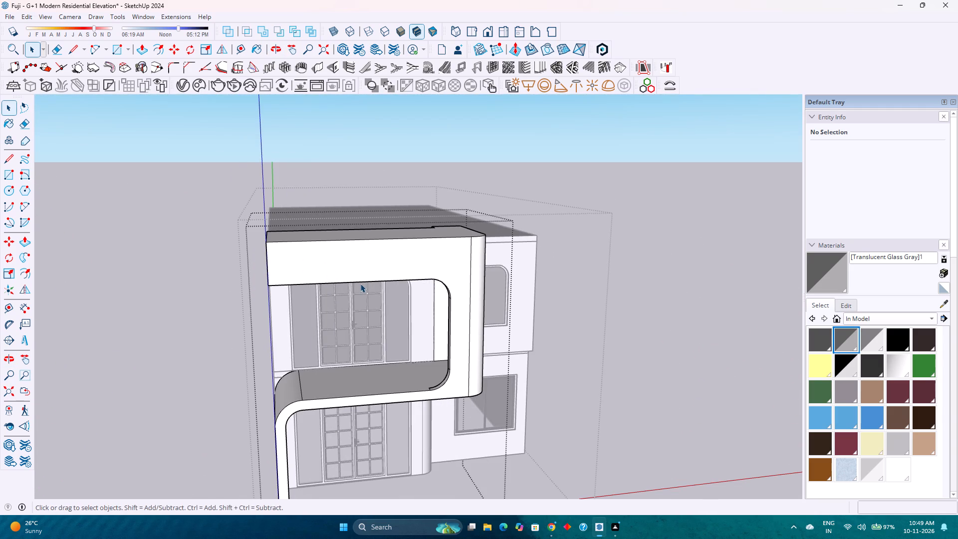
Place a vertical guide 1' in from the rear edge of the balcony frame's outer side face.
{"action": "middle_click_drag", "start_coordinate": [480, 313], "coordinate": [181, 253]}
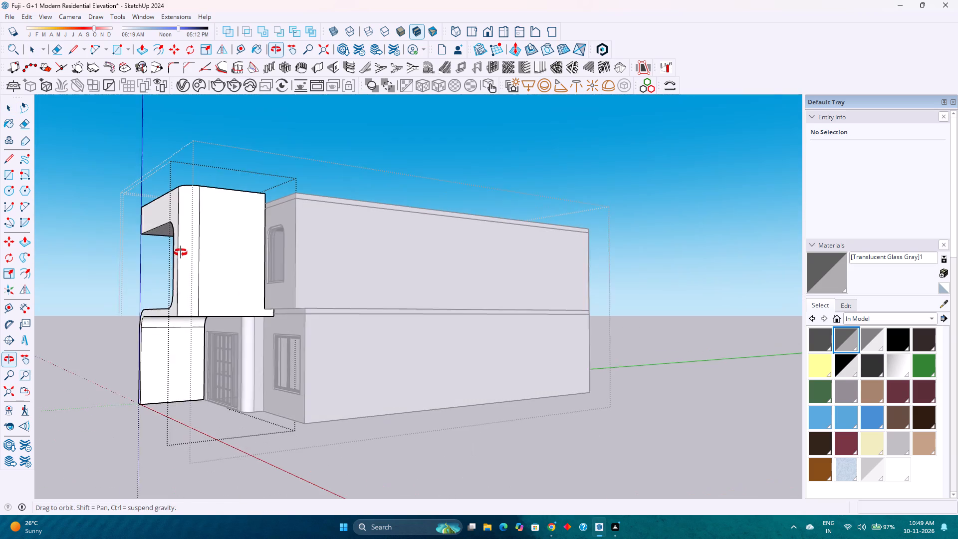
{"action": "middle_click_drag", "start_coordinate": [181, 253], "coordinate": [180, 253]}
{"action": "scroll", "coordinate": [238, 266], "scroll_direction": "up", "scroll_amount": 4}
{"action": "scroll", "coordinate": [287, 283], "scroll_direction": "up", "scroll_amount": 1}
{"action": "double_click", "coordinate": [265, 269]}
{"action": "scroll", "coordinate": [265, 269], "scroll_direction": "up", "scroll_amount": 4}
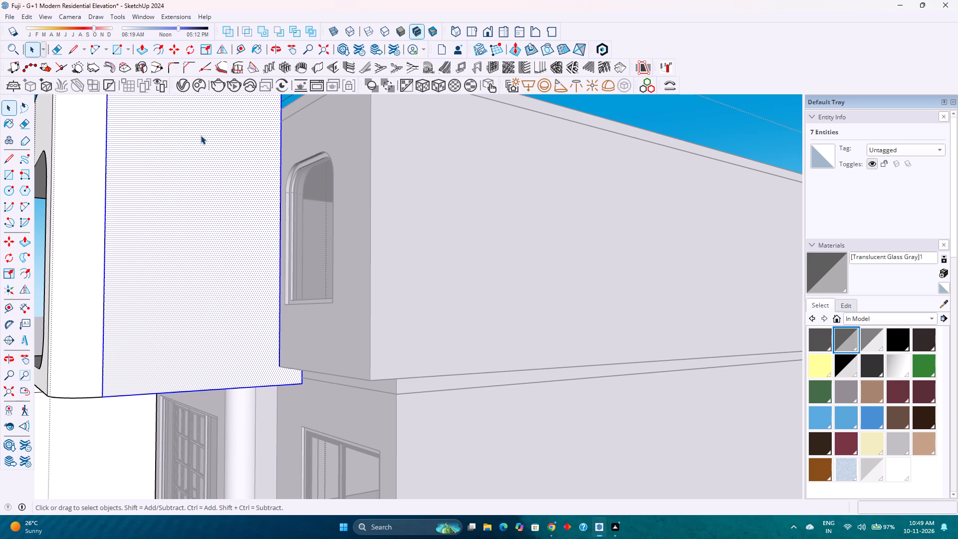
{"action": "scroll", "coordinate": [212, 126], "scroll_direction": "down", "scroll_amount": 4}
{"action": "middle_click_drag", "start_coordinate": [254, 198], "coordinate": [284, 257], "text": "shift"}
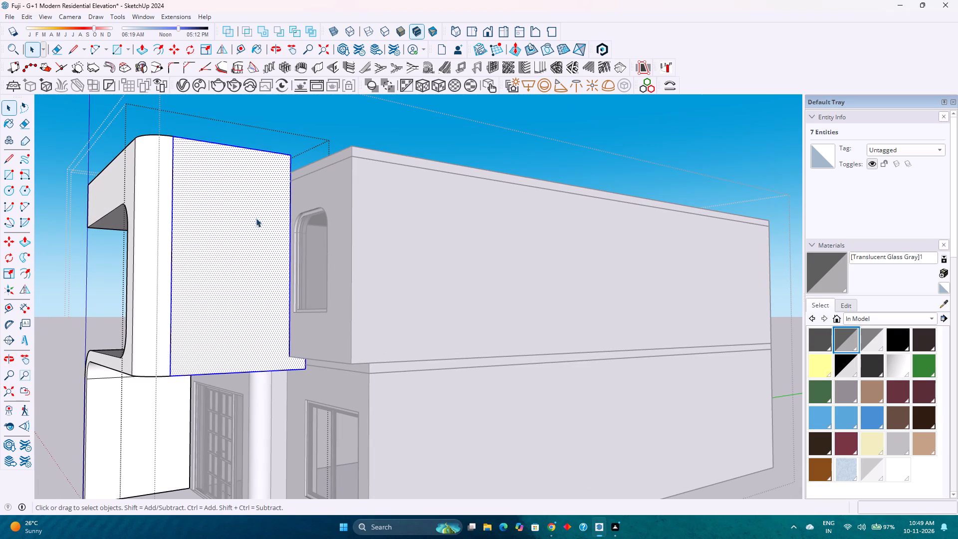
{"action": "left_click", "coordinate": [238, 50]}
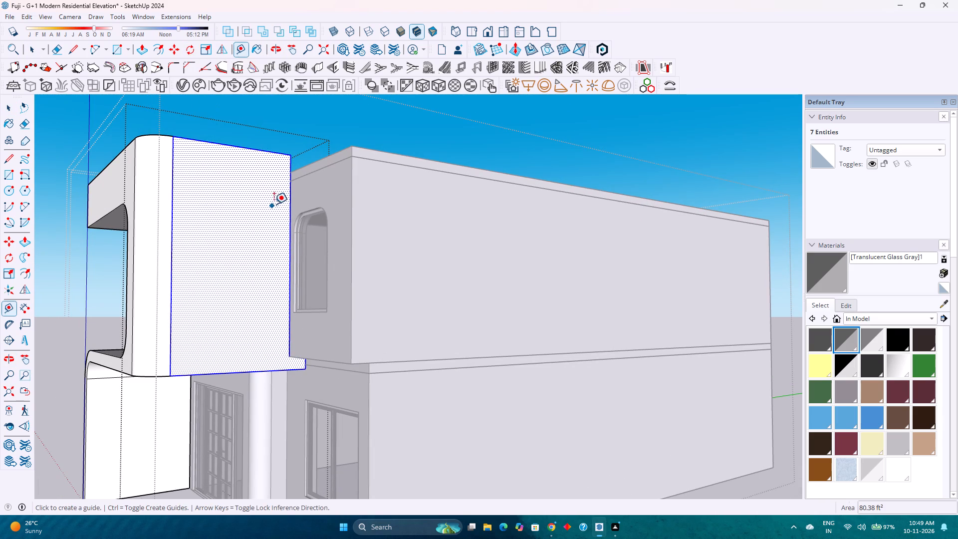
{"action": "left_click", "coordinate": [292, 199]}
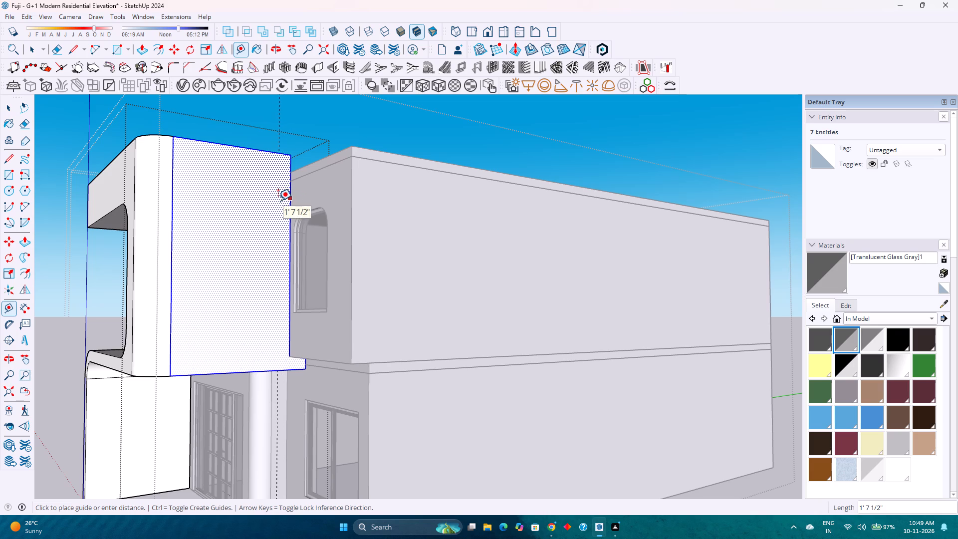
{"action": "key", "text": "Left"}
{"action": "type", "text": "1'"}
{"action": "key", "text": "Return"}
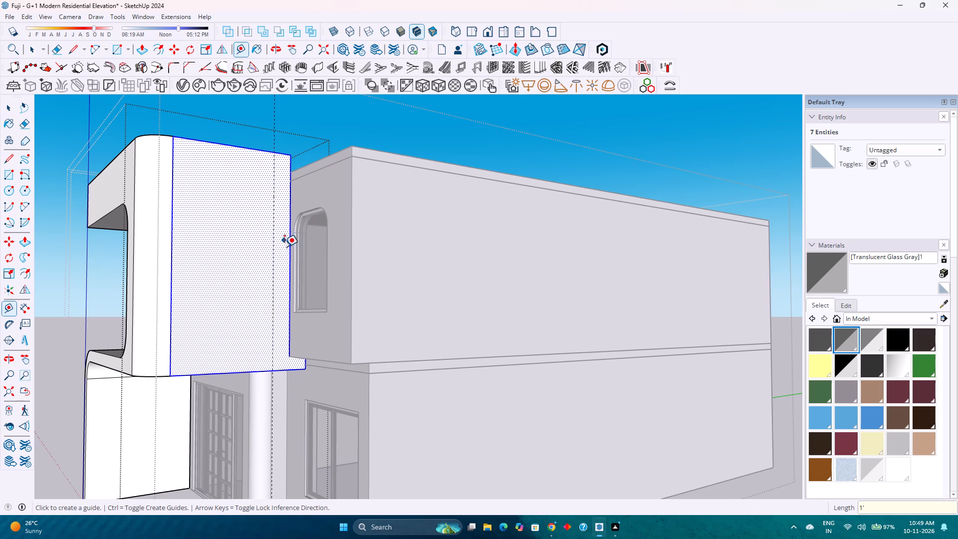
Draw a line along the guide from the top to the bottom edge to split off the side face's rear strip.
{"action": "middle_click_drag", "start_coordinate": [285, 260], "coordinate": [347, 315]}
{"action": "middle_click_drag", "start_coordinate": [363, 330], "coordinate": [293, 256], "text": "shift"}
{"action": "middle_click_drag", "start_coordinate": [289, 283], "coordinate": [336, 329]}
{"action": "key", "text": "l"}
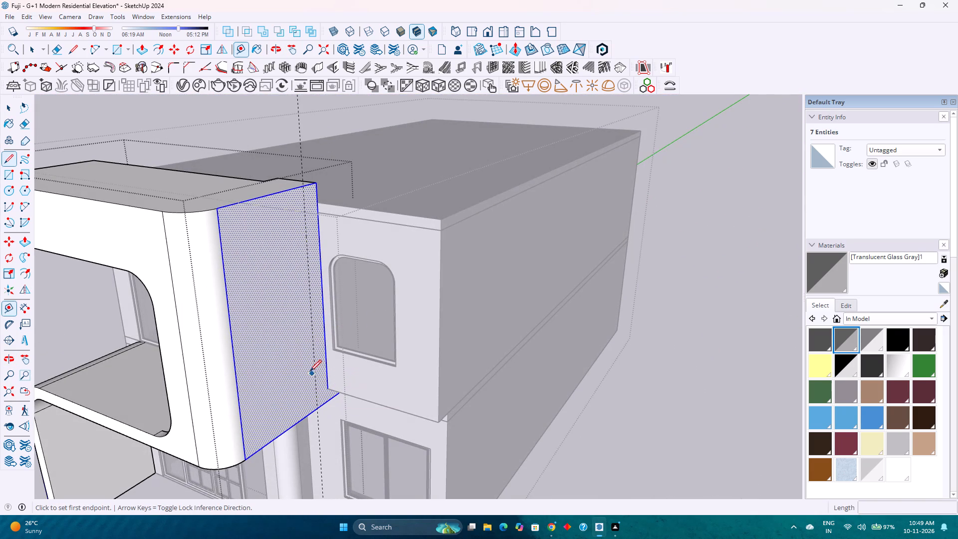
{"action": "left_click", "coordinate": [301, 187]}
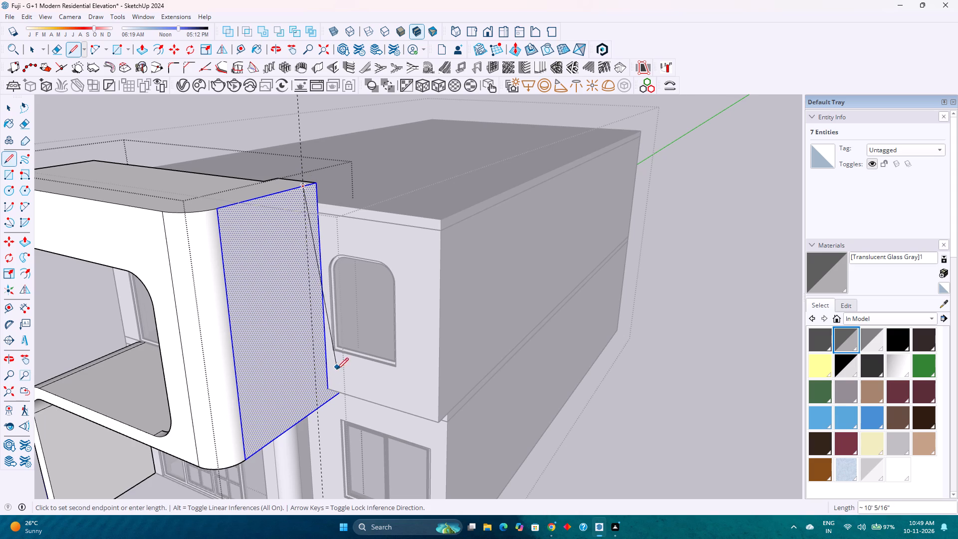
{"action": "left_click", "coordinate": [320, 409]}
Push/Pull the rear strip outward 7' to align with the house's outer side, forming a front wall over the arched window.
{"action": "key", "text": "p"}
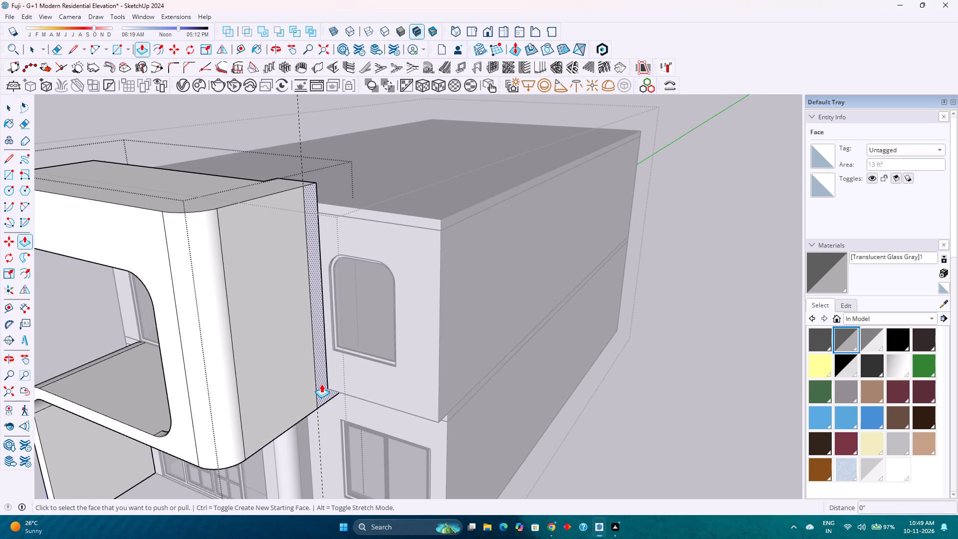
{"action": "left_click", "coordinate": [321, 384]}
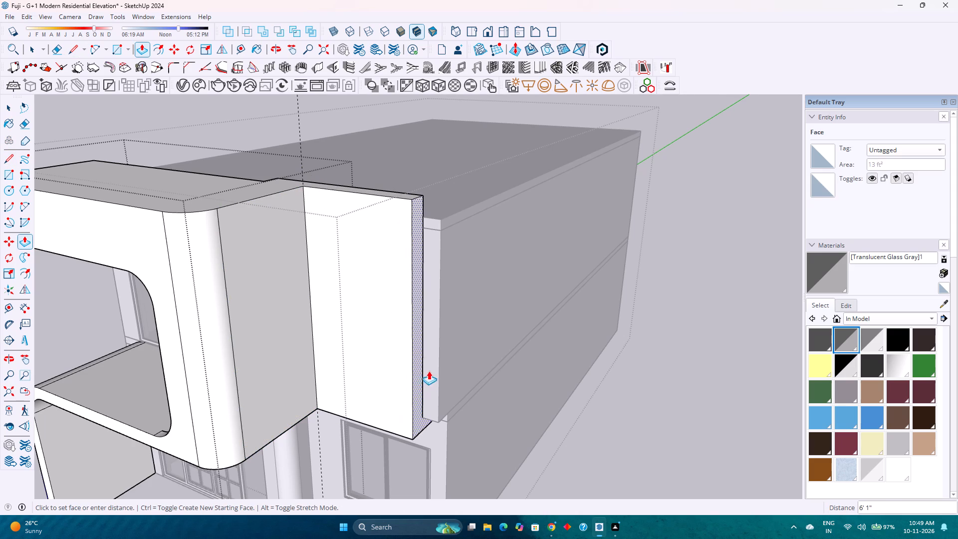
{"action": "left_click", "coordinate": [439, 352]}
Turn on back edges to view the arched window's outline through the new upper-floor front wall.
{"action": "key", "text": "k"}
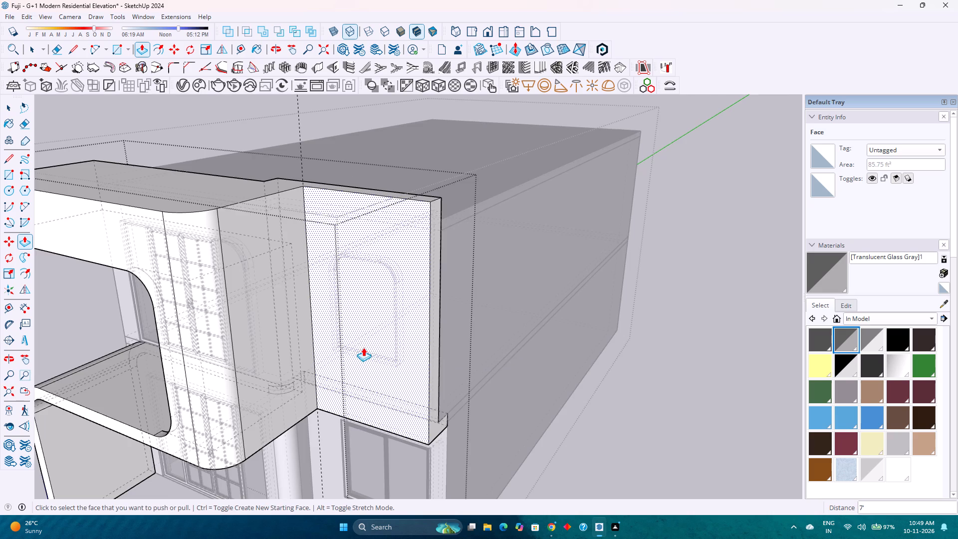
{"action": "scroll", "coordinate": [362, 347], "scroll_direction": "up", "scroll_amount": 3}
{"action": "middle_click_drag", "start_coordinate": [375, 345], "coordinate": [475, 310]}
{"action": "middle_click", "coordinate": [476, 310]}
{"action": "key", "text": "space"}
{"action": "scroll", "coordinate": [295, 332], "scroll_direction": "up", "scroll_amount": 6}
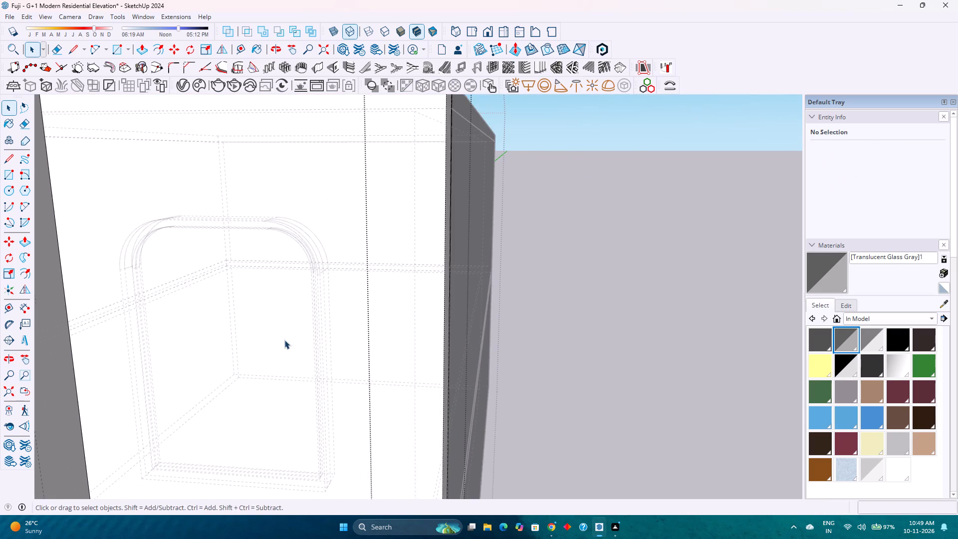
{"action": "middle_click_drag", "start_coordinate": [284, 340], "coordinate": [397, 299], "text": "shift"}
{"action": "scroll", "coordinate": [398, 299], "scroll_direction": "down", "scroll_amount": 3}
{"action": "middle_click_drag", "start_coordinate": [375, 326], "coordinate": [430, 279]}
{"action": "middle_click", "coordinate": [430, 279]}
{"action": "scroll", "coordinate": [410, 279], "scroll_direction": "down", "scroll_amount": 2}
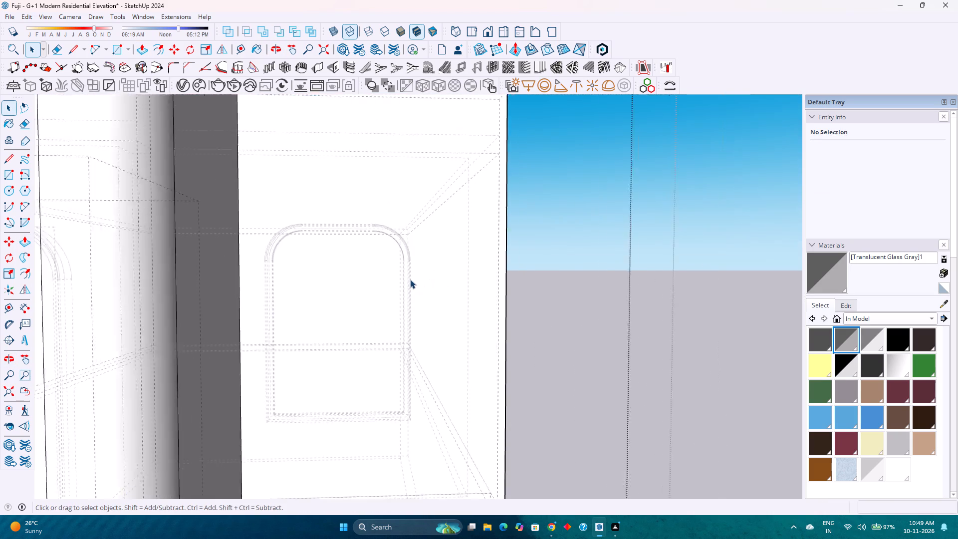
{"action": "scroll", "coordinate": [410, 279], "scroll_direction": "down", "scroll_amount": 1}
{"action": "scroll", "coordinate": [409, 270], "scroll_direction": "up", "scroll_amount": 4}
{"action": "scroll", "coordinate": [306, 237], "scroll_direction": "down", "scroll_amount": 2}
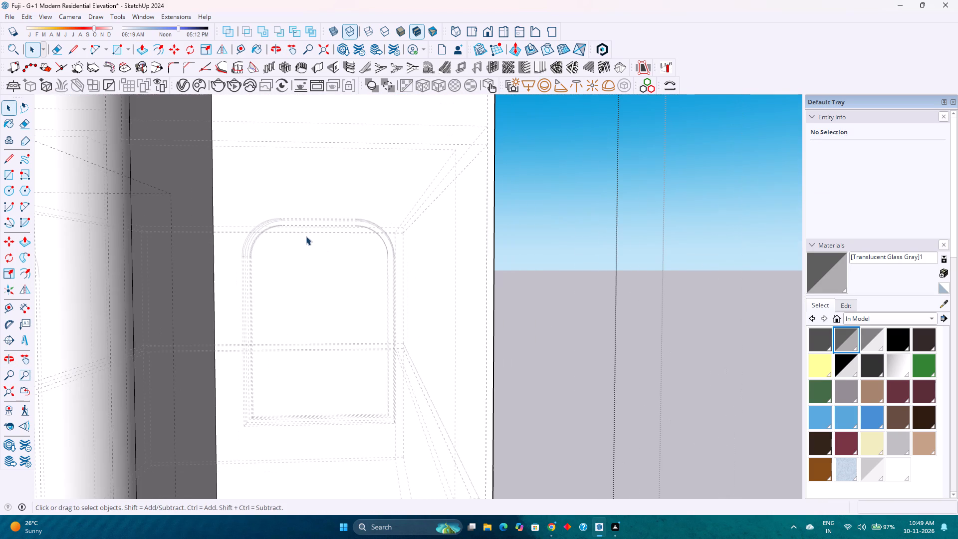
Place a vertical guide 2'6" in from the new front wall's outer edge.
{"action": "left_click", "coordinate": [239, 48]}
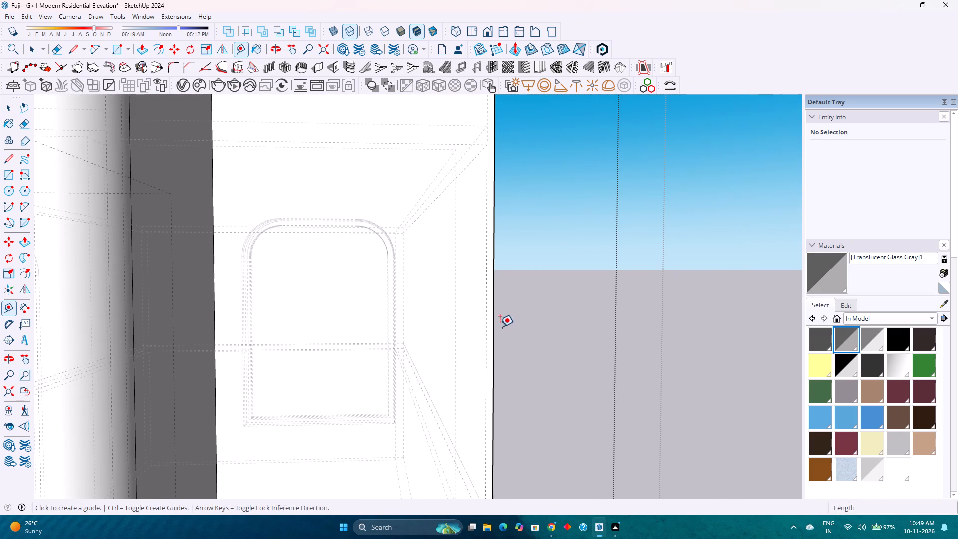
{"action": "left_click", "coordinate": [495, 320]}
{"action": "key", "text": "Right"}
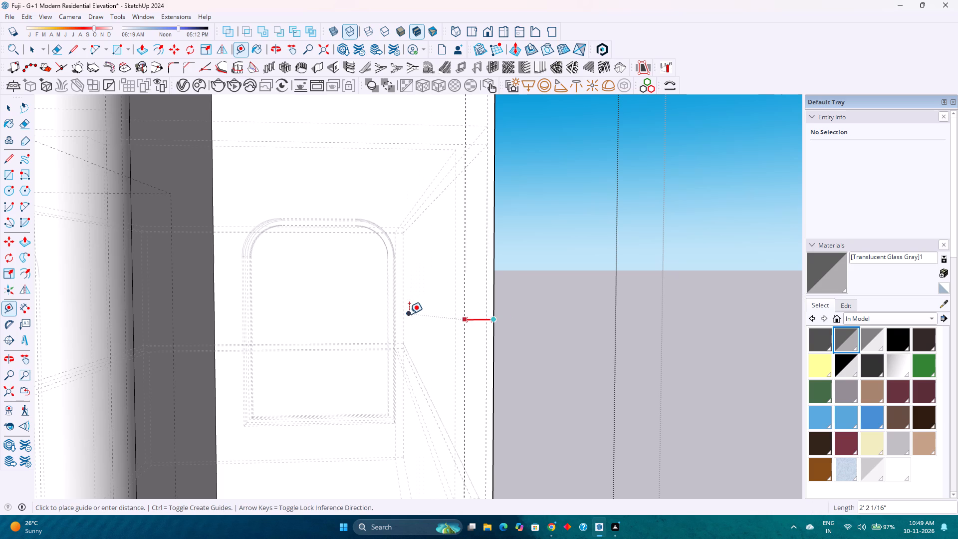
{"action": "type", "text": "2'6"}
{"action": "key", "text": "apostrophe"}
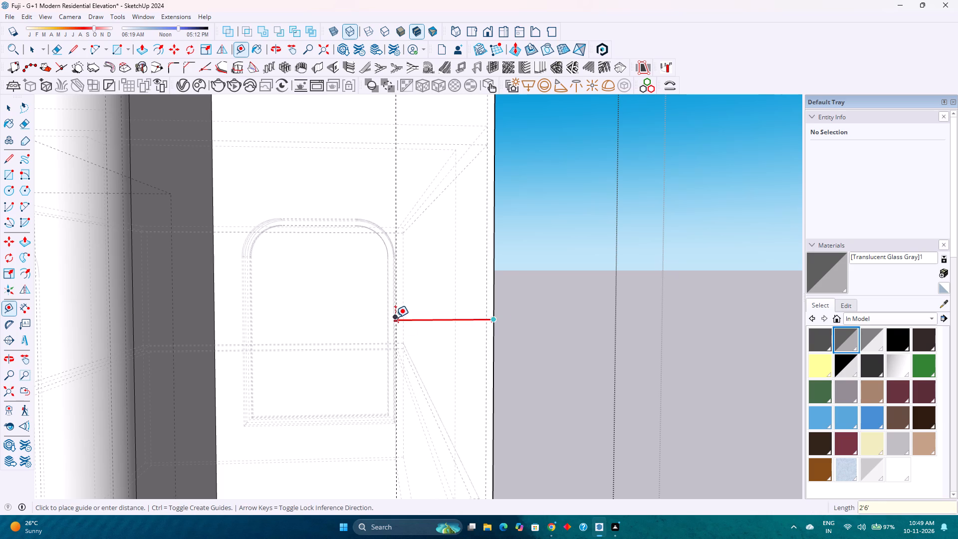
{"action": "key", "text": "Return"}
{"action": "middle_click_drag", "start_coordinate": [454, 306], "coordinate": [412, 342]}
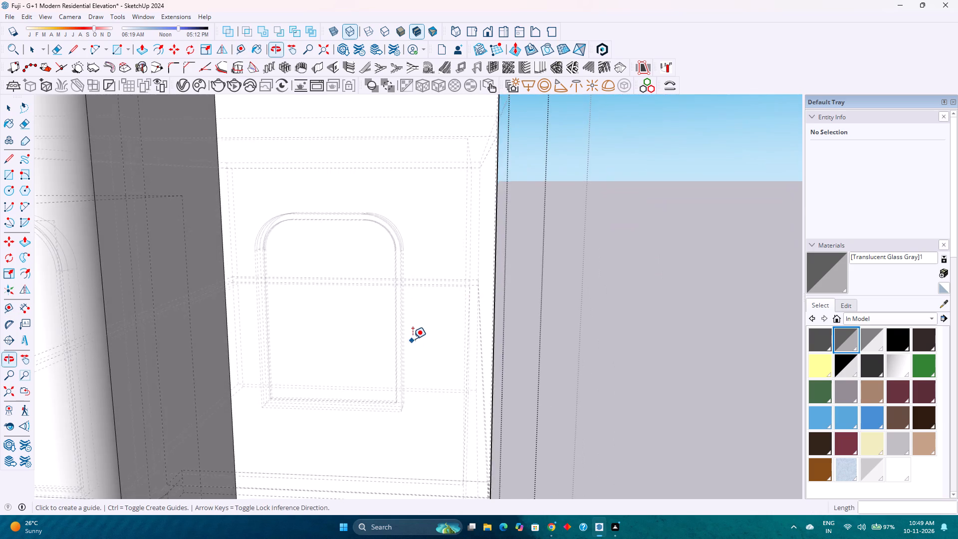
{"action": "scroll", "coordinate": [415, 332], "scroll_direction": "down", "scroll_amount": 5}
{"action": "key", "text": "2"}
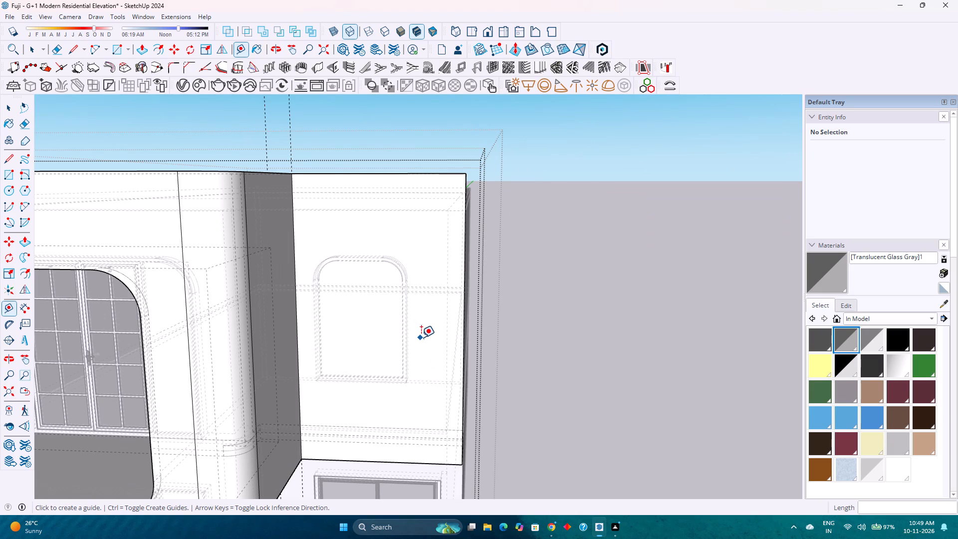
{"action": "type", "text": "'6\""}
{"action": "key", "text": "Return"}
Place a second vertical guide 3'10" from the first, toward the balcony, near the hidden arched window's other side.
{"action": "scroll", "coordinate": [374, 362], "scroll_direction": "up", "scroll_amount": 1}
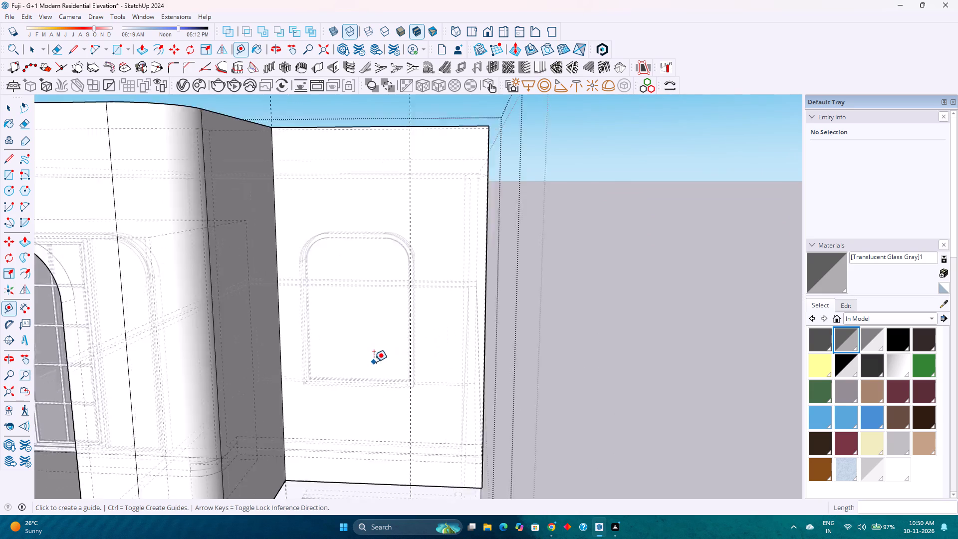
{"action": "scroll", "coordinate": [374, 362], "scroll_direction": "up", "scroll_amount": 3}
{"action": "middle_click_drag", "start_coordinate": [375, 360], "coordinate": [408, 341]}
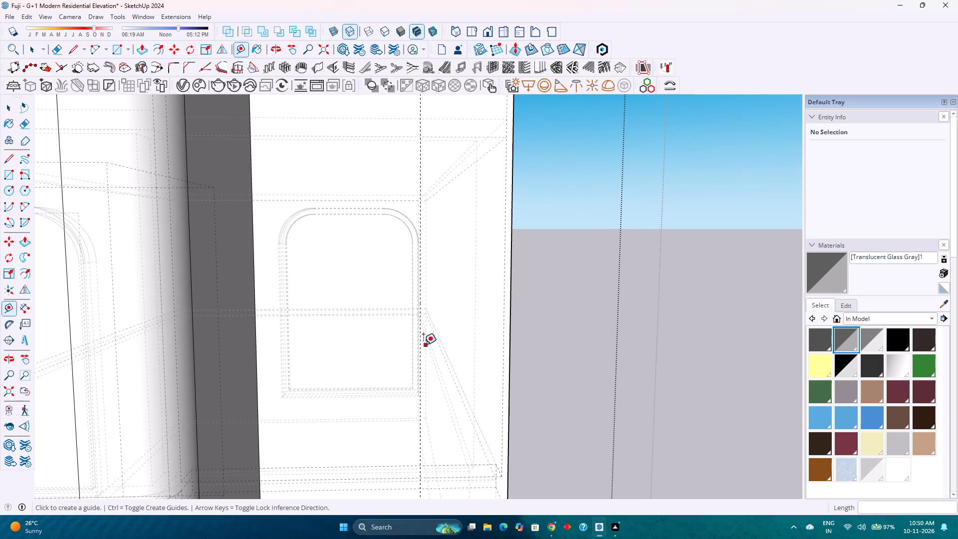
{"action": "left_click", "coordinate": [421, 349]}
{"action": "key", "text": "Right"}
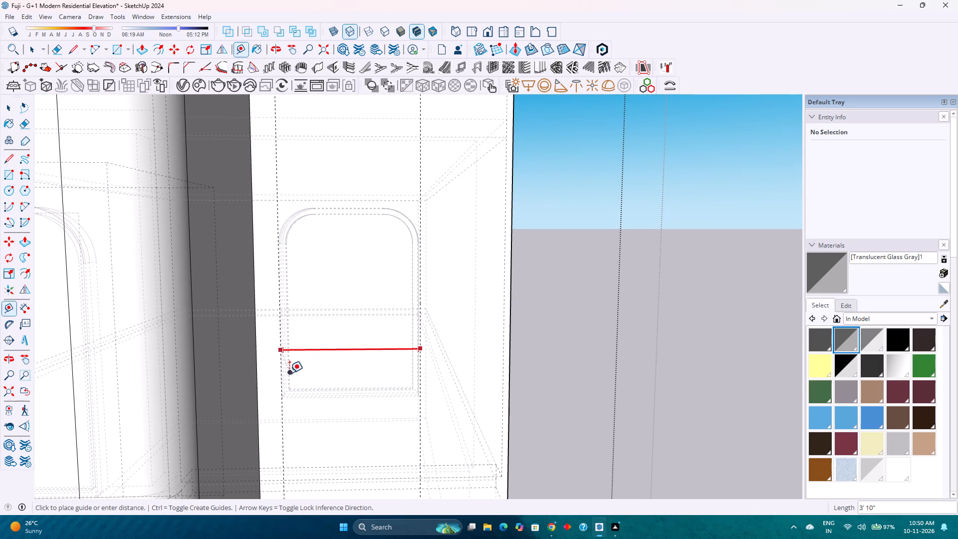
{"action": "left_click", "coordinate": [288, 373]}
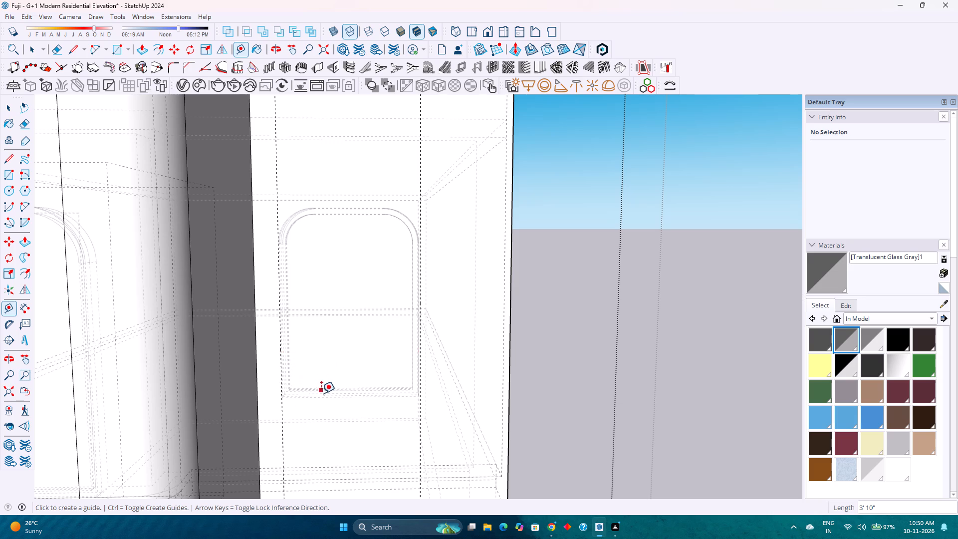
Place a horizontal guide 9' above the new front wall's bottom edge.
{"action": "scroll", "coordinate": [321, 375], "scroll_direction": "down", "scroll_amount": 3}
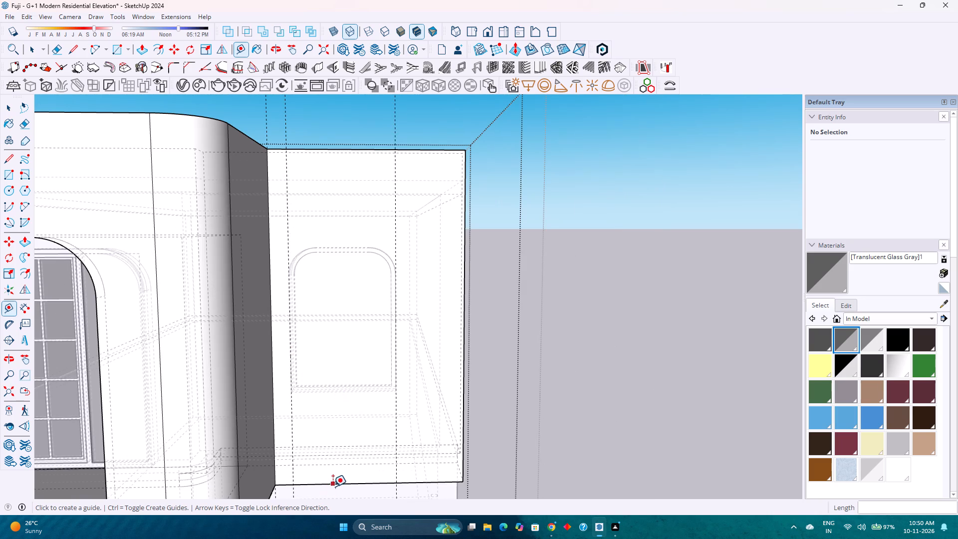
{"action": "left_click", "coordinate": [333, 487]}
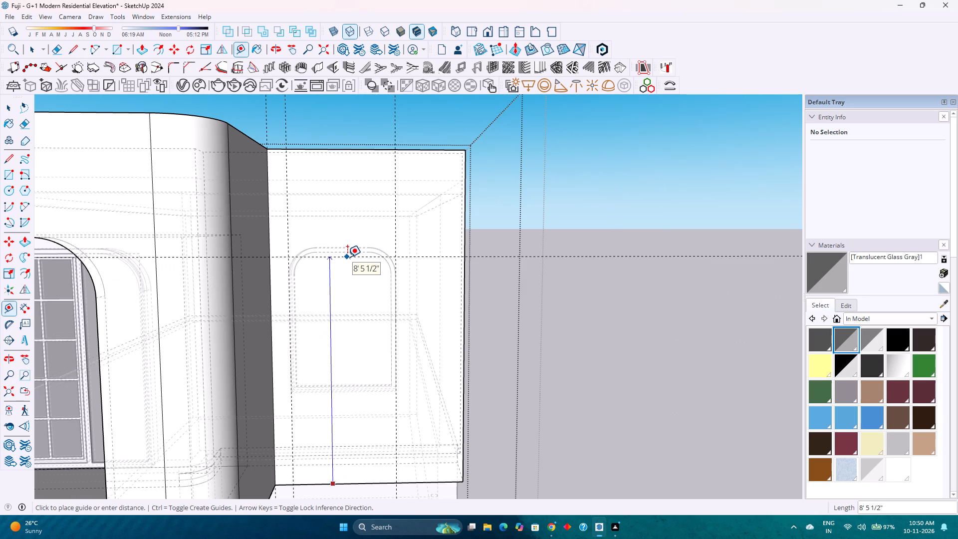
{"action": "key", "text": "Up"}
{"action": "scroll", "coordinate": [335, 252], "scroll_direction": "up", "scroll_amount": 8}
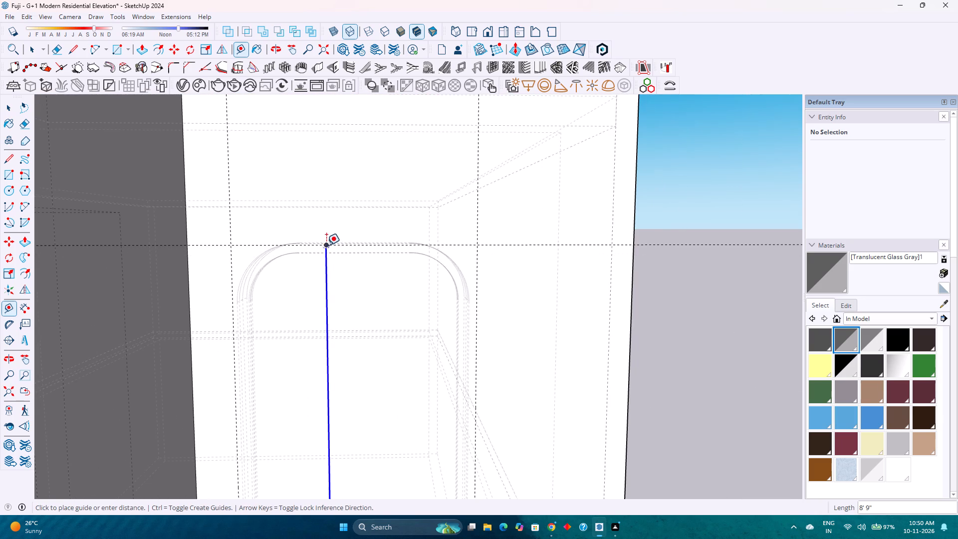
{"action": "scroll", "coordinate": [326, 243], "scroll_direction": "up", "scroll_amount": 7}
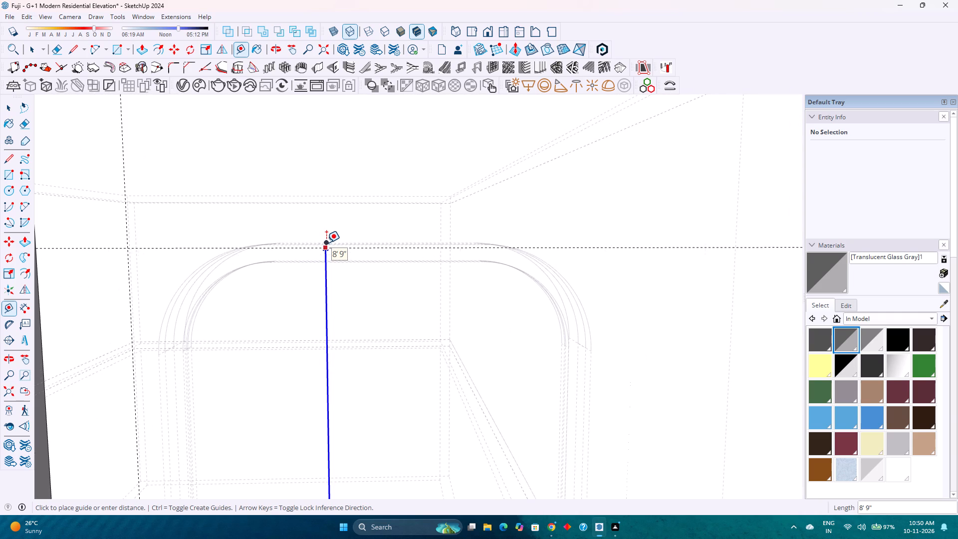
{"action": "scroll", "coordinate": [271, 241], "scroll_direction": "down", "scroll_amount": 2}
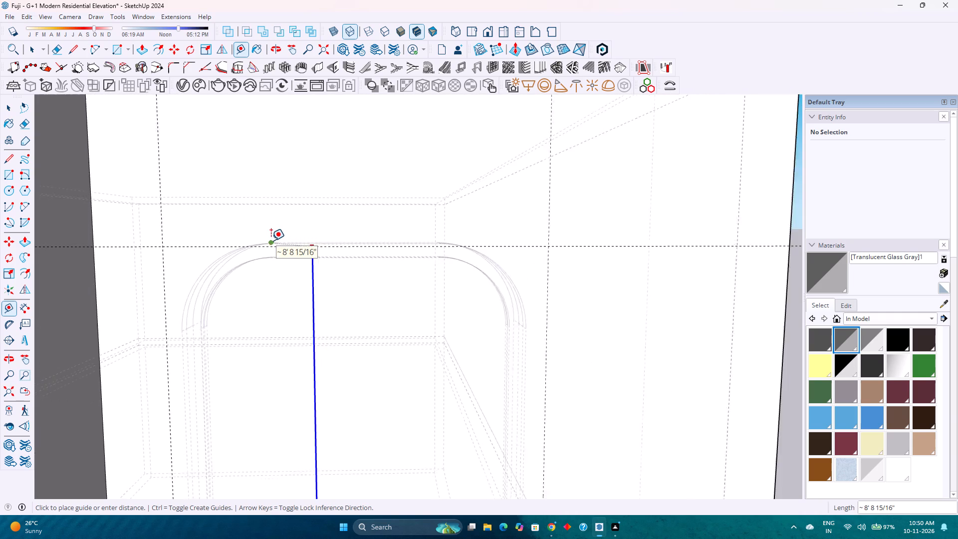
{"action": "scroll", "coordinate": [271, 241], "scroll_direction": "down", "scroll_amount": 11}
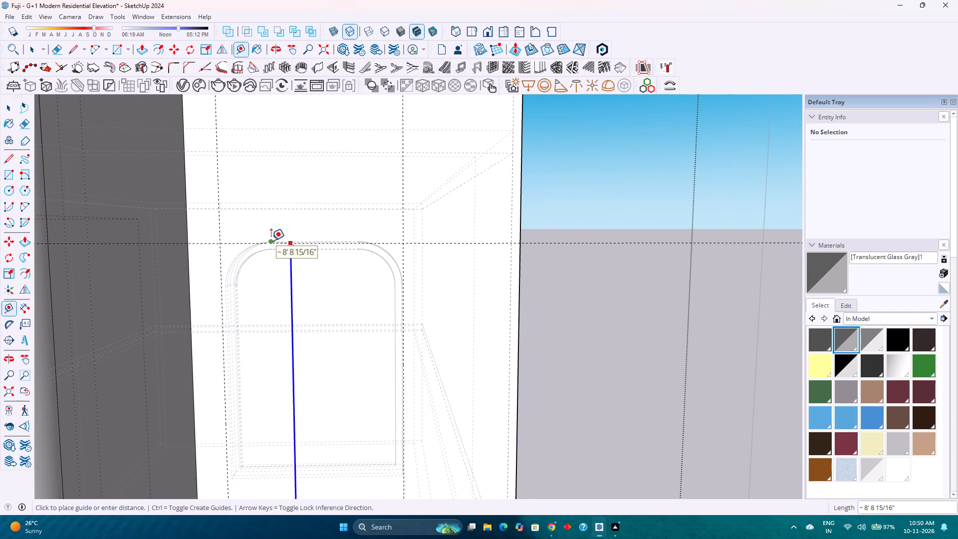
{"action": "key", "text": "9"}
{"action": "key", "text": "apostrophe"}
{"action": "key", "text": "Return"}
Place a horizontal guide 1'6" above the new front wall's bottom edge.
{"action": "scroll", "coordinate": [287, 247], "scroll_direction": "down", "scroll_amount": 3}
{"action": "middle_click_drag", "start_coordinate": [324, 282], "coordinate": [310, 278]}
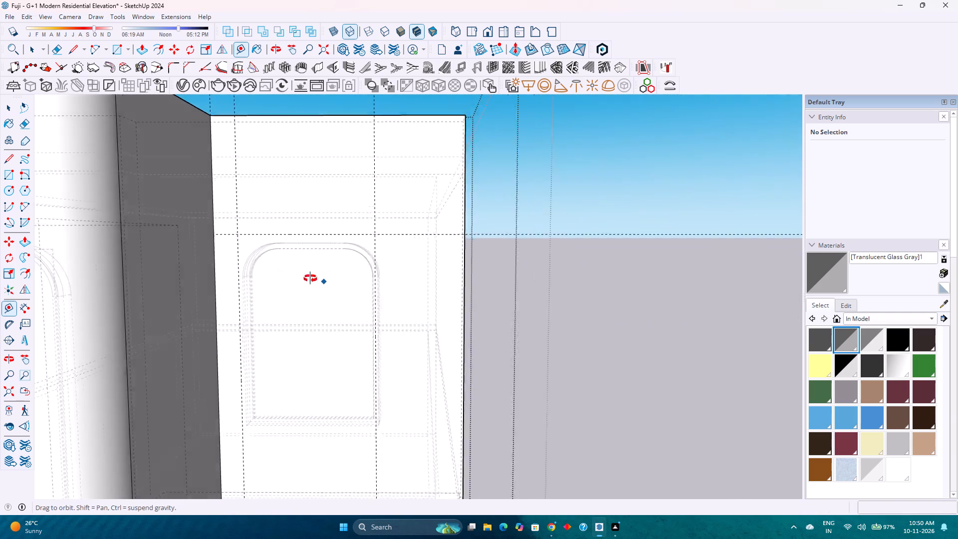
{"action": "middle_click_drag", "start_coordinate": [310, 278], "coordinate": [104, 277]}
{"action": "middle_click_drag", "start_coordinate": [306, 285], "coordinate": [209, 293]}
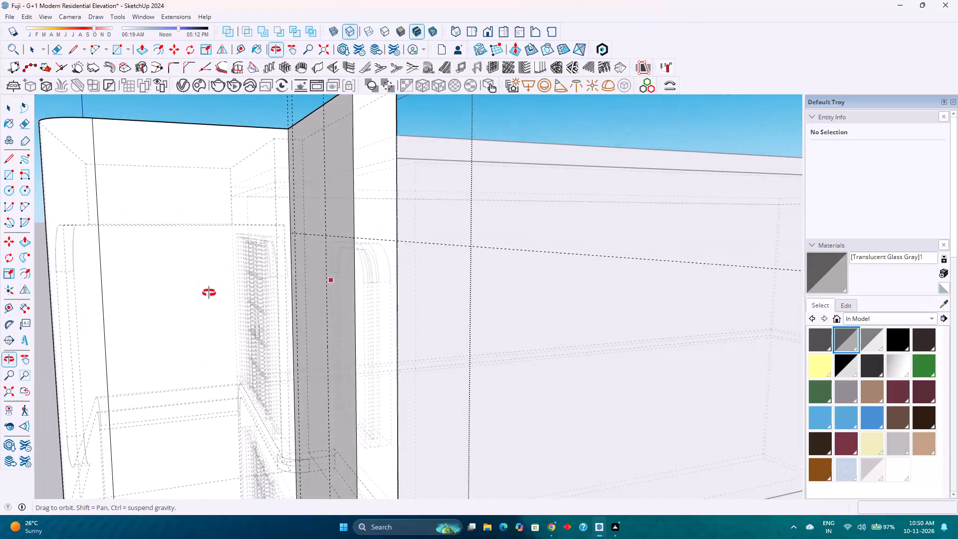
{"action": "middle_click_drag", "start_coordinate": [209, 293], "coordinate": [323, 302]}
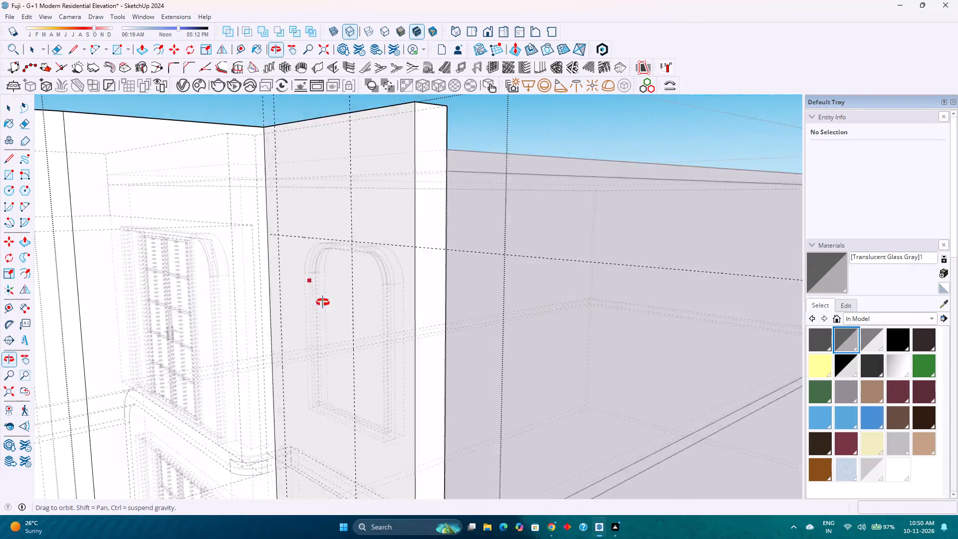
{"action": "middle_click_drag", "start_coordinate": [323, 302], "coordinate": [441, 302]}
{"action": "middle_click", "coordinate": [443, 302]}
{"action": "scroll", "coordinate": [445, 304], "scroll_direction": "down", "scroll_amount": 8}
{"action": "middle_click_drag", "start_coordinate": [355, 395], "coordinate": [434, 374]}
{"action": "middle_click", "coordinate": [434, 374]}
{"action": "scroll", "coordinate": [435, 370], "scroll_direction": "down", "scroll_amount": 2}
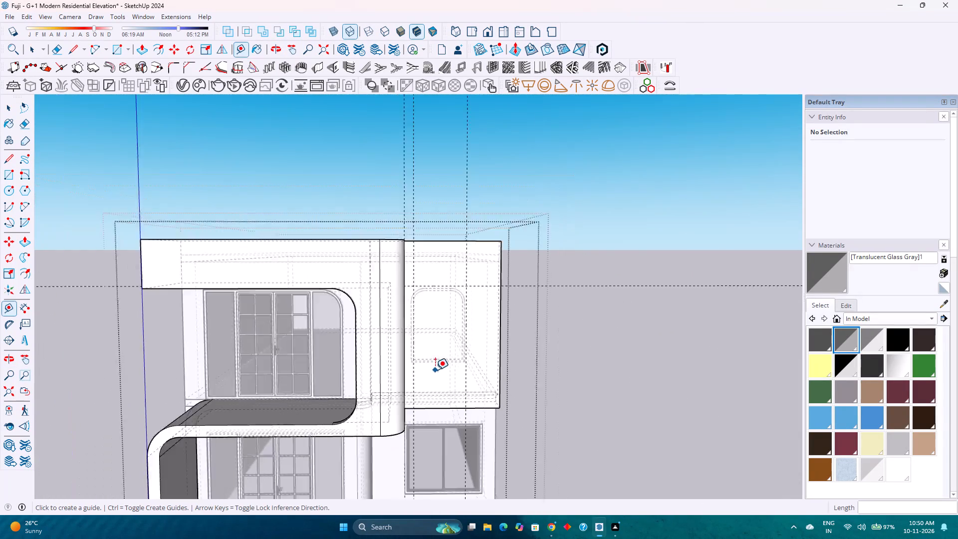
{"action": "scroll", "coordinate": [435, 370], "scroll_direction": "down", "scroll_amount": 2}
{"action": "scroll", "coordinate": [442, 412], "scroll_direction": "up", "scroll_amount": 14}
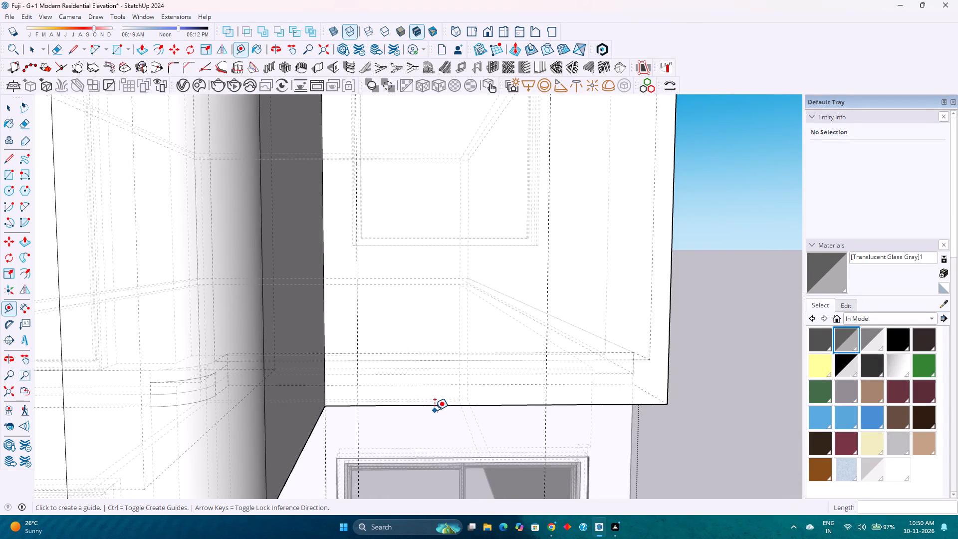
{"action": "left_click", "coordinate": [432, 405]}
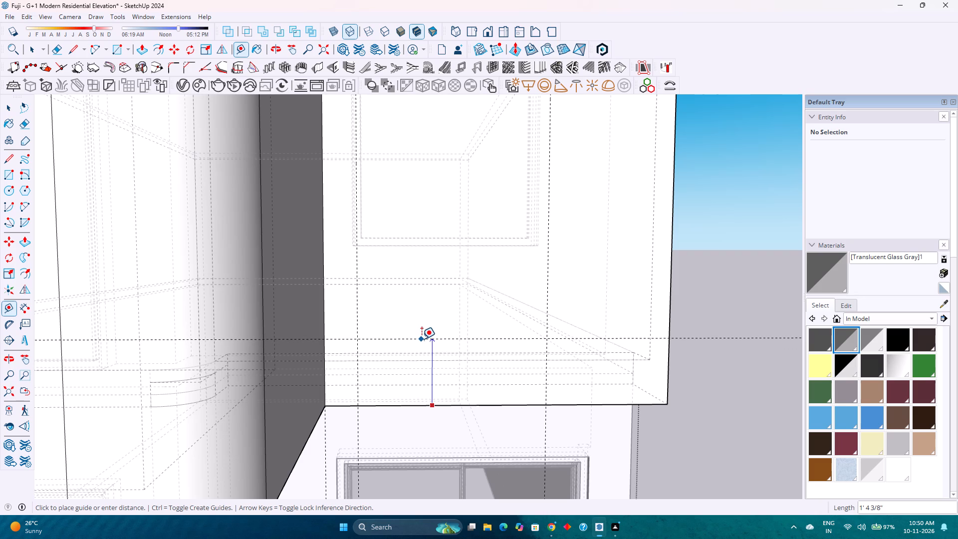
{"action": "type", "text": "2'"}
{"action": "key", "text": "Return"}
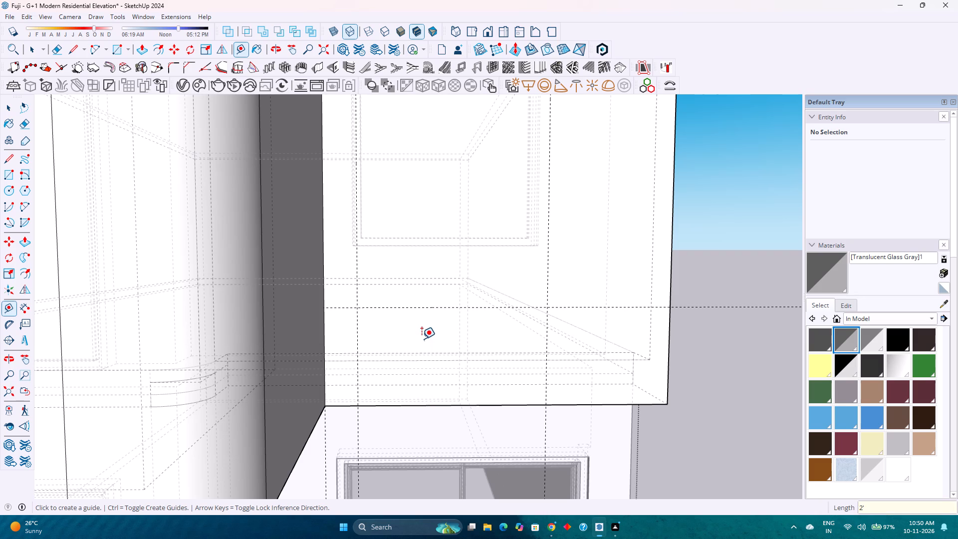
{"action": "type", "text": "1'6\""}
{"action": "key", "text": "Return"}
Turn off back edges and draw a tangent arc of about 1'6" radius across the front wall's lower outer corner, on its side face.
{"action": "scroll", "coordinate": [455, 350], "scroll_direction": "down", "scroll_amount": 4}
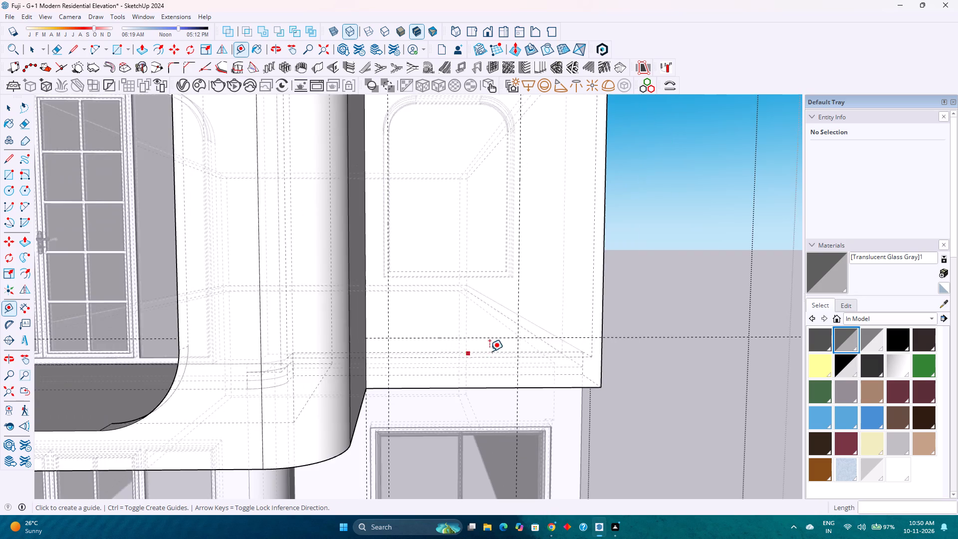
{"action": "middle_click_drag", "start_coordinate": [515, 347], "coordinate": [283, 344]}
{"action": "middle_click", "coordinate": [283, 344]}
{"action": "key", "text": "k"}
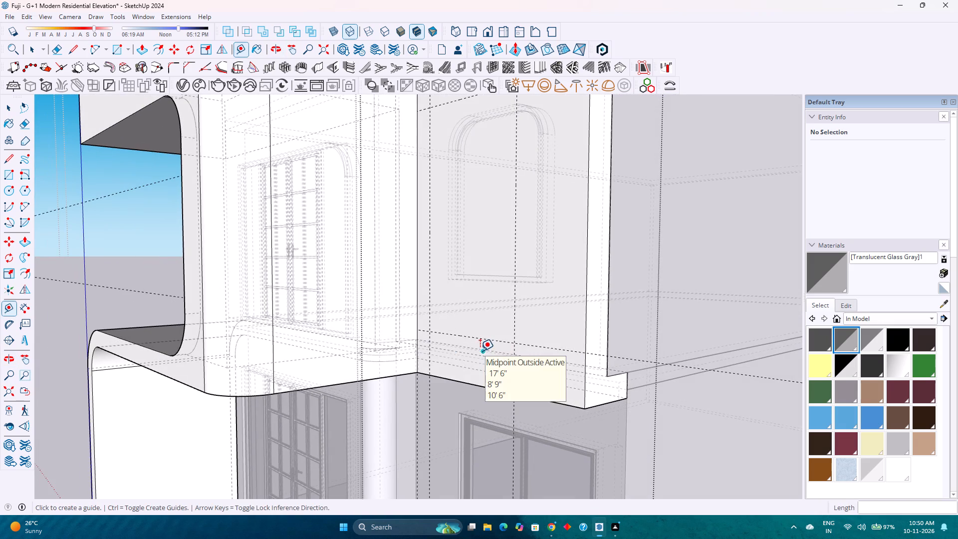
{"action": "scroll", "coordinate": [589, 403], "scroll_direction": "up", "scroll_amount": 1}
{"action": "middle_click_drag", "start_coordinate": [590, 403], "coordinate": [377, 380]}
{"action": "middle_click", "coordinate": [377, 380]}
{"action": "scroll", "coordinate": [622, 385], "scroll_direction": "up", "scroll_amount": 2}
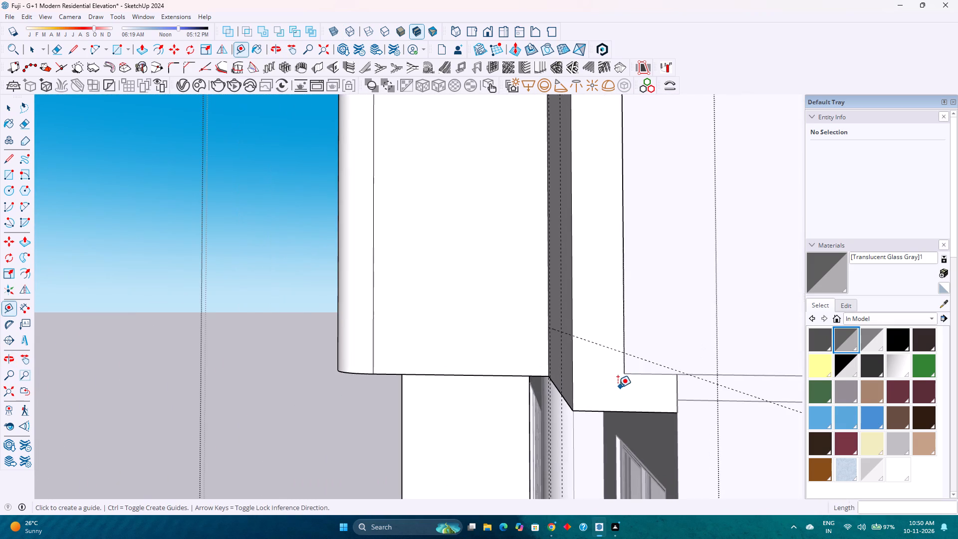
{"action": "middle_click_drag", "start_coordinate": [603, 390], "coordinate": [487, 357], "text": "shift"}
{"action": "key", "text": "a"}
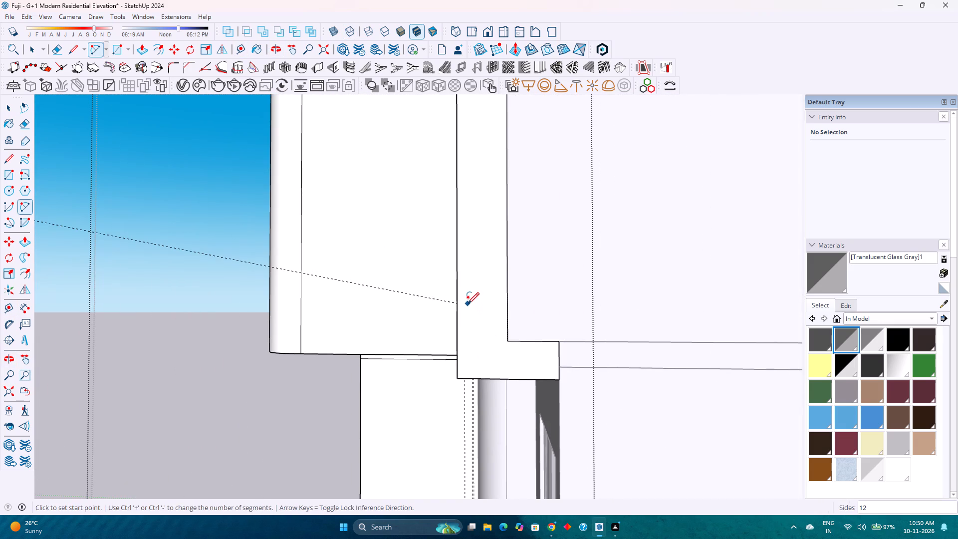
{"action": "left_click", "coordinate": [458, 303]}
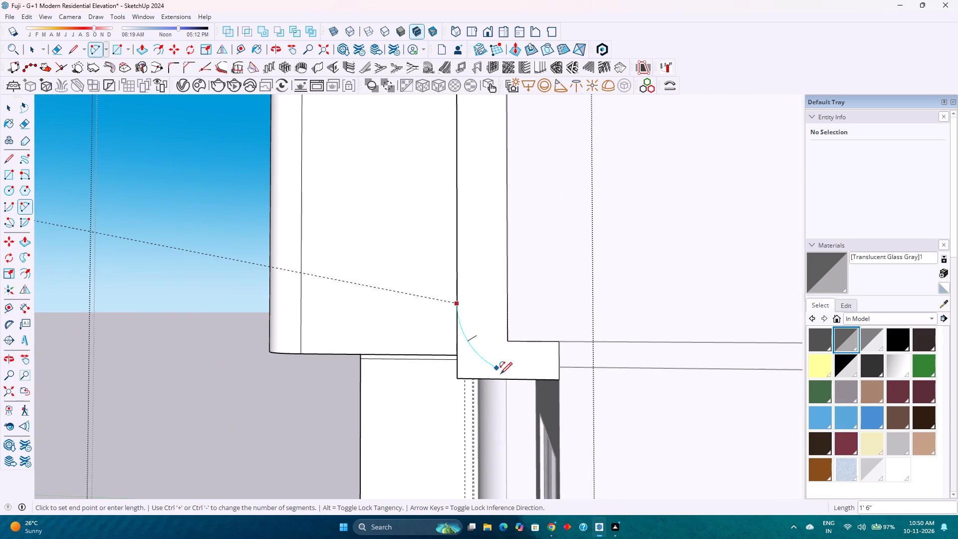
{"action": "double_click", "coordinate": [531, 379]}
{"action": "key", "text": "space"}
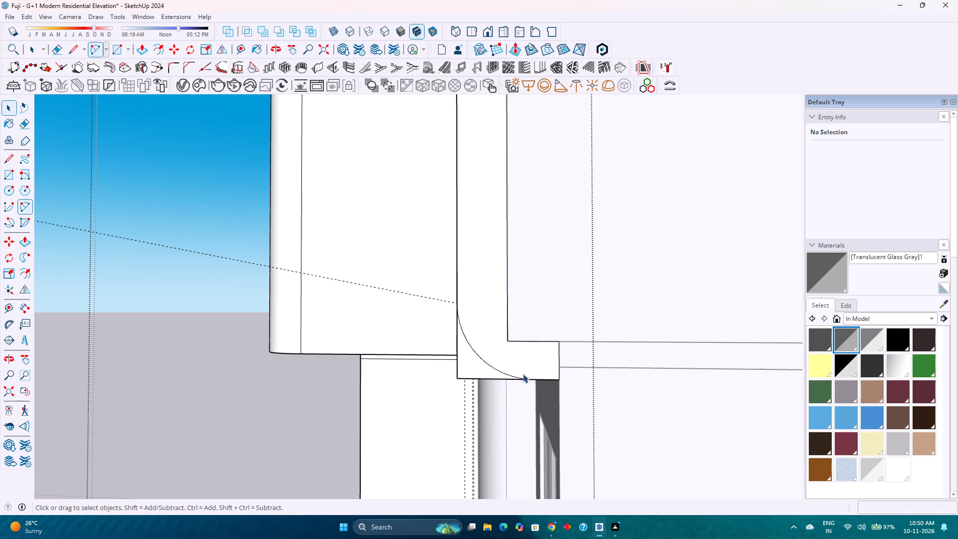
Set the corner arc's segments to 120.
{"action": "left_click", "coordinate": [507, 373]}
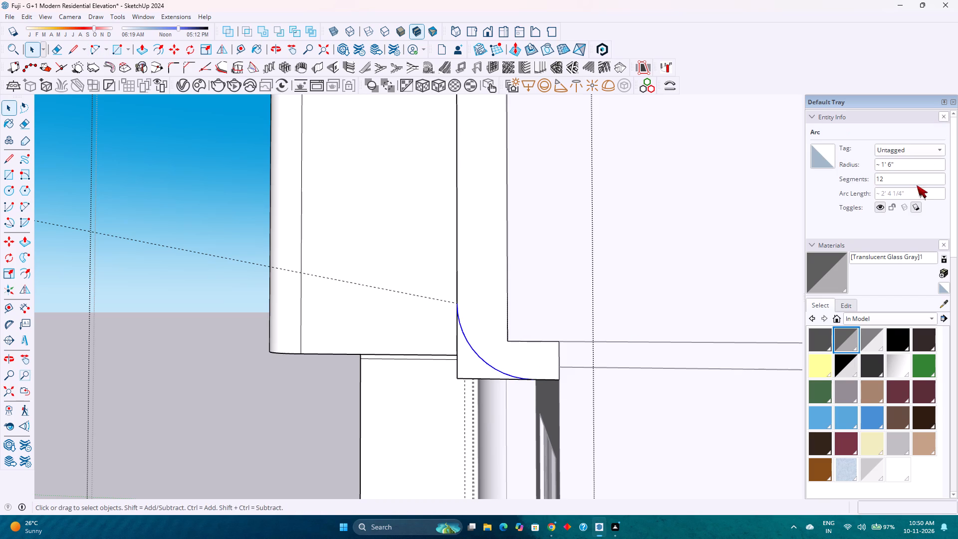
{"action": "left_click", "coordinate": [913, 178]}
{"action": "key", "text": "0"}
{"action": "key", "text": "Return"}
Push the small corner face outside the arc 7' along the wall to the balcony side, rounding the wall's bottom edge.
{"action": "left_click", "coordinate": [476, 366]}
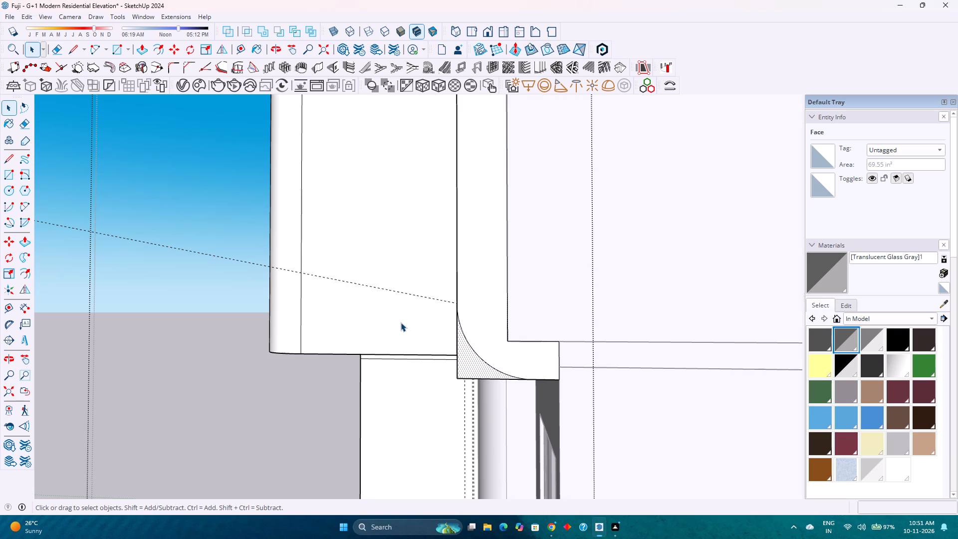
{"action": "scroll", "coordinate": [392, 292], "scroll_direction": "down", "scroll_amount": 1}
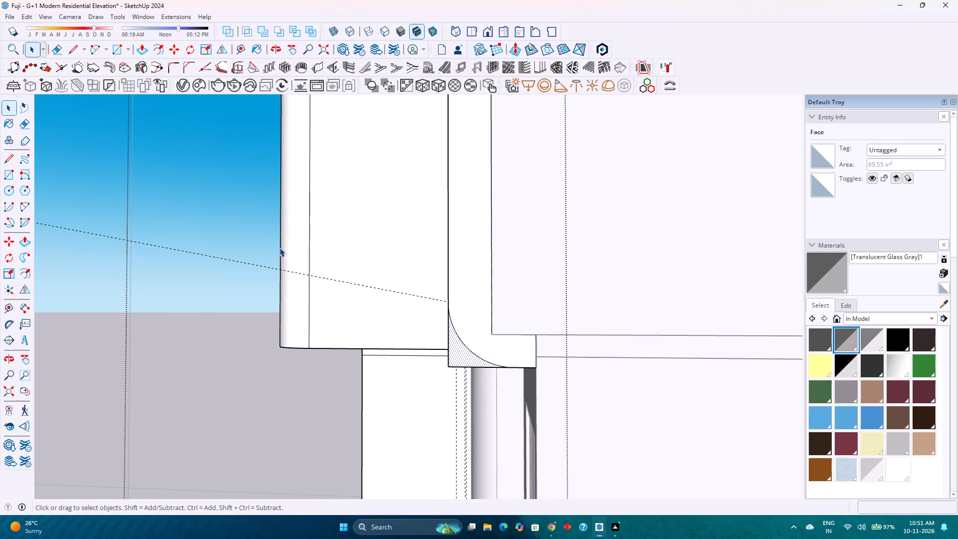
{"action": "key", "text": "p"}
{"action": "left_click", "coordinate": [471, 358]}
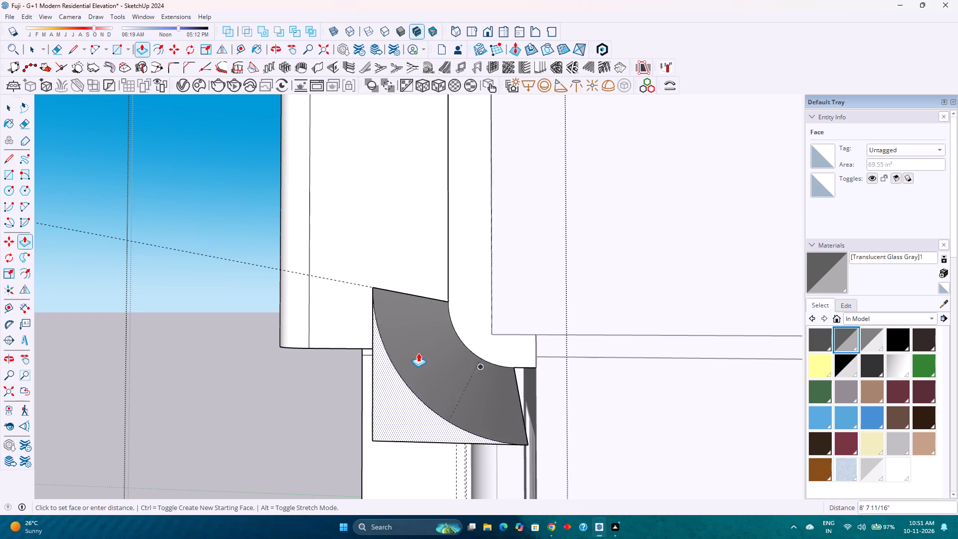
{"action": "middle_click_drag", "start_coordinate": [418, 353], "coordinate": [687, 405]}
{"action": "scroll", "coordinate": [126, 245], "scroll_direction": "down", "scroll_amount": 4}
{"action": "middle_click_drag", "start_coordinate": [156, 252], "coordinate": [388, 317], "text": "shift"}
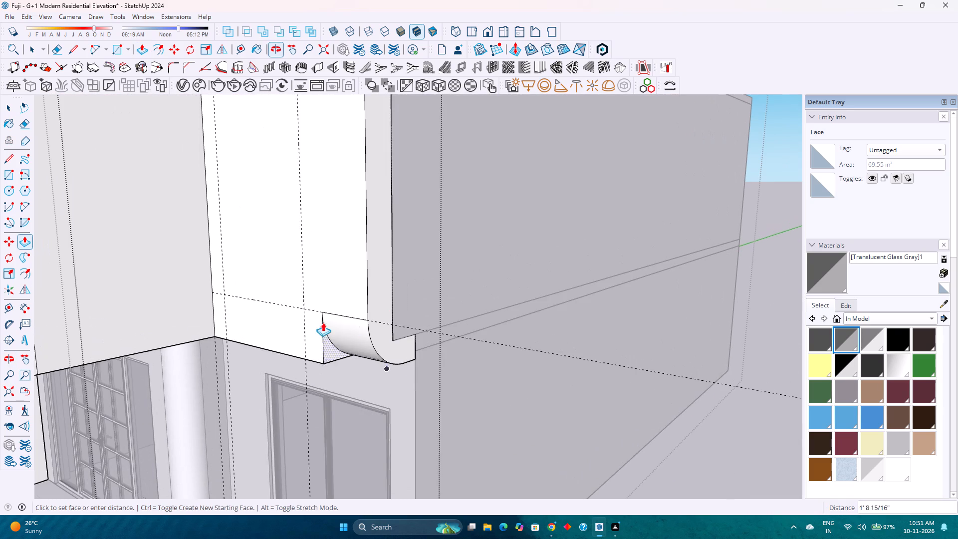
{"action": "left_click", "coordinate": [213, 299]}
Erase the leftover corner edge beside the balcony at the inner end of the rounded bottom.
{"action": "scroll", "coordinate": [216, 330], "scroll_direction": "up", "scroll_amount": 3}
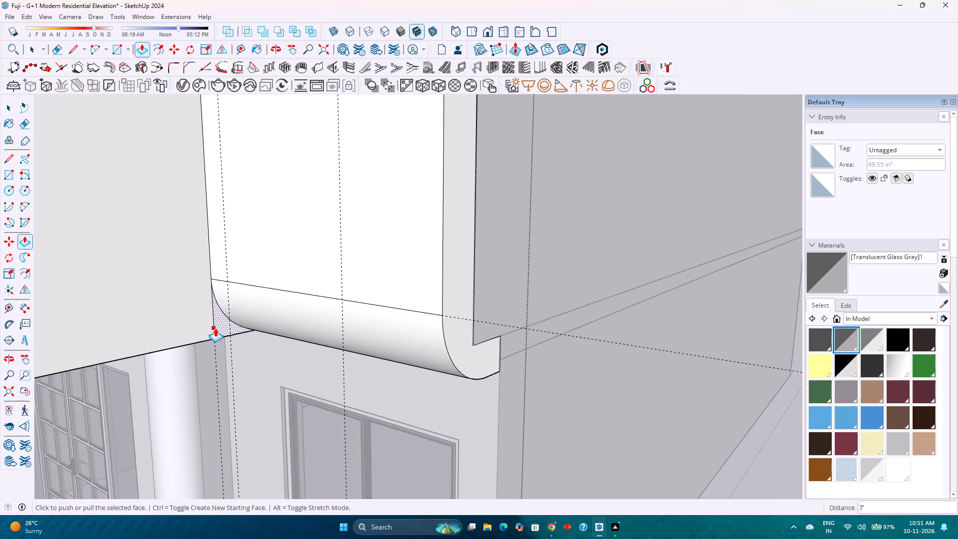
{"action": "key", "text": "w"}
{"action": "key", "text": "e"}
{"action": "left_click", "coordinate": [214, 324]}
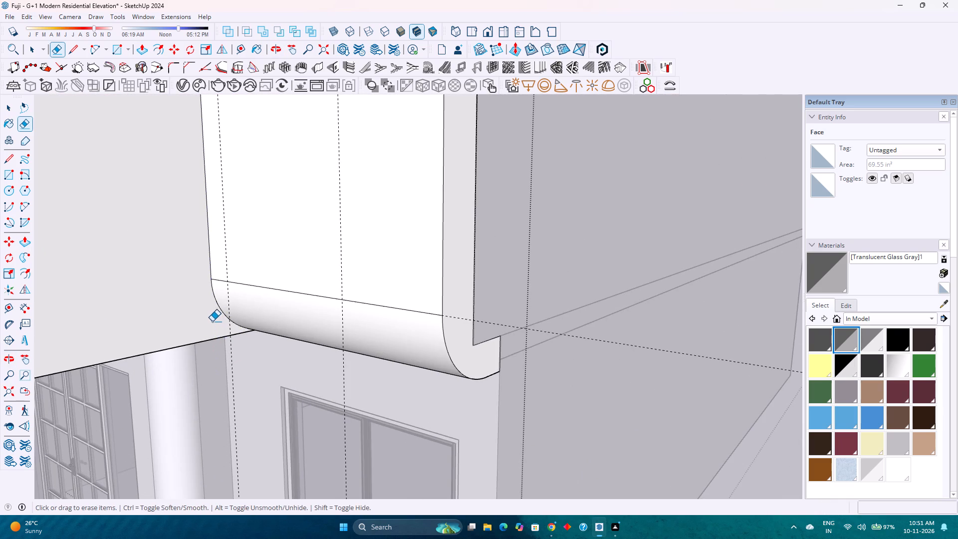
{"action": "scroll", "coordinate": [212, 321], "scroll_direction": "down", "scroll_amount": 10}
{"action": "key", "text": "space"}
Examine the front wall with its rounded bottom edge and window guides, both close up and within the whole elevation.
{"action": "scroll", "coordinate": [242, 310], "scroll_direction": "down", "scroll_amount": 1}
{"action": "middle_click_drag", "start_coordinate": [252, 311], "coordinate": [284, 318]}
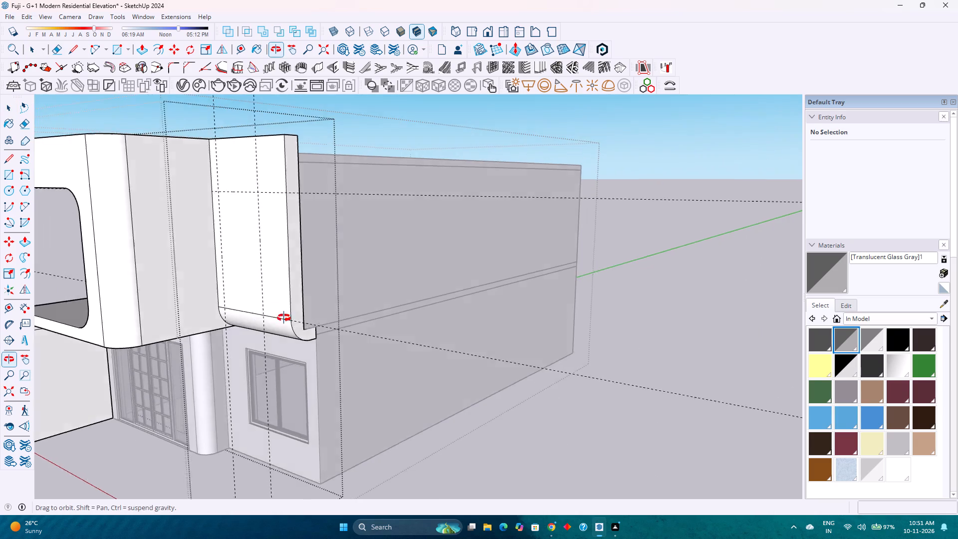
{"action": "middle_click_drag", "start_coordinate": [284, 318], "coordinate": [360, 353]}
{"action": "middle_click", "coordinate": [360, 353]}
{"action": "scroll", "coordinate": [370, 357], "scroll_direction": "up", "scroll_amount": 6}
{"action": "middle_click_drag", "start_coordinate": [367, 351], "coordinate": [410, 338]}
{"action": "scroll", "coordinate": [410, 338], "scroll_direction": "down", "scroll_amount": 2}
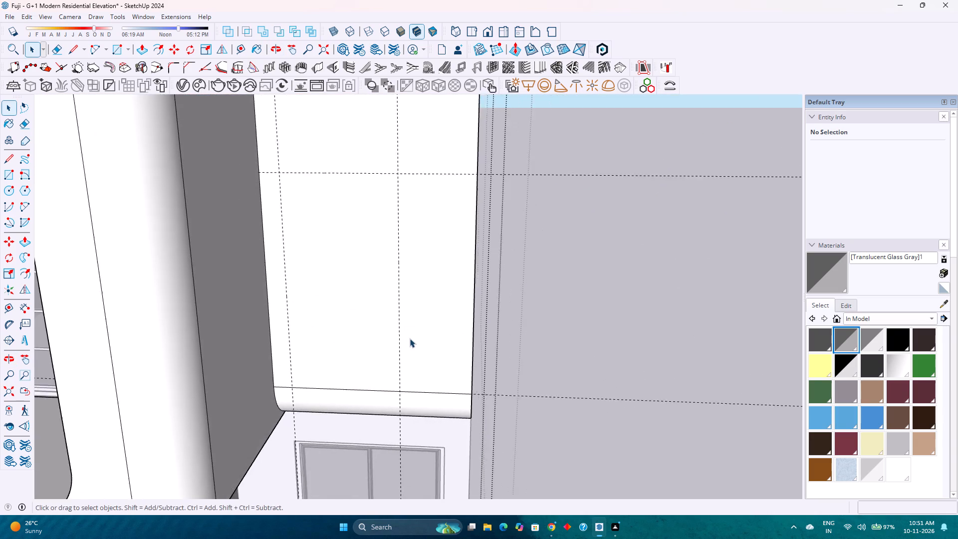
{"action": "scroll", "coordinate": [410, 338], "scroll_direction": "down", "scroll_amount": 1}
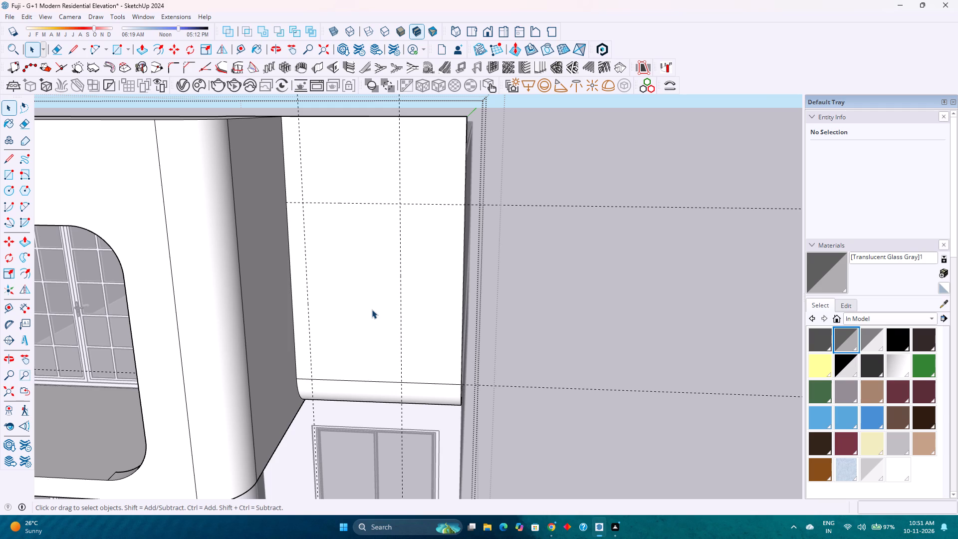
{"action": "scroll", "coordinate": [372, 309], "scroll_direction": "up", "scroll_amount": 6}
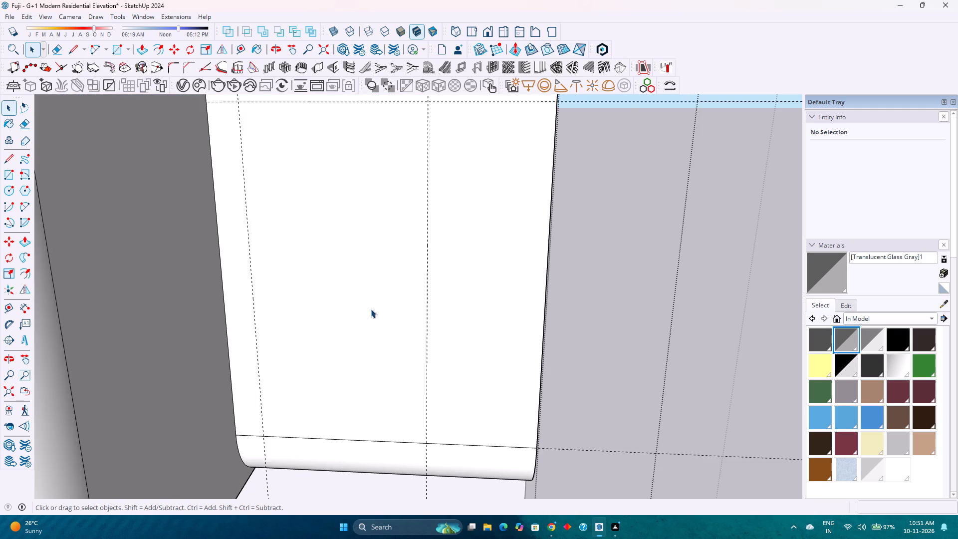
{"action": "scroll", "coordinate": [371, 309], "scroll_direction": "down", "scroll_amount": 3}
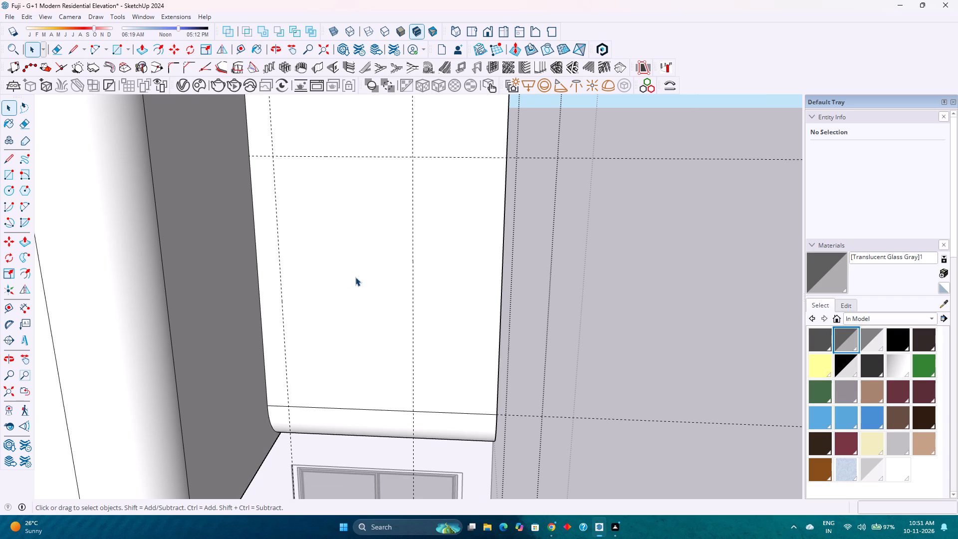
{"action": "scroll", "coordinate": [376, 304], "scroll_direction": "down", "scroll_amount": 3}
{"action": "scroll", "coordinate": [376, 304], "scroll_direction": "up", "scroll_amount": 2}
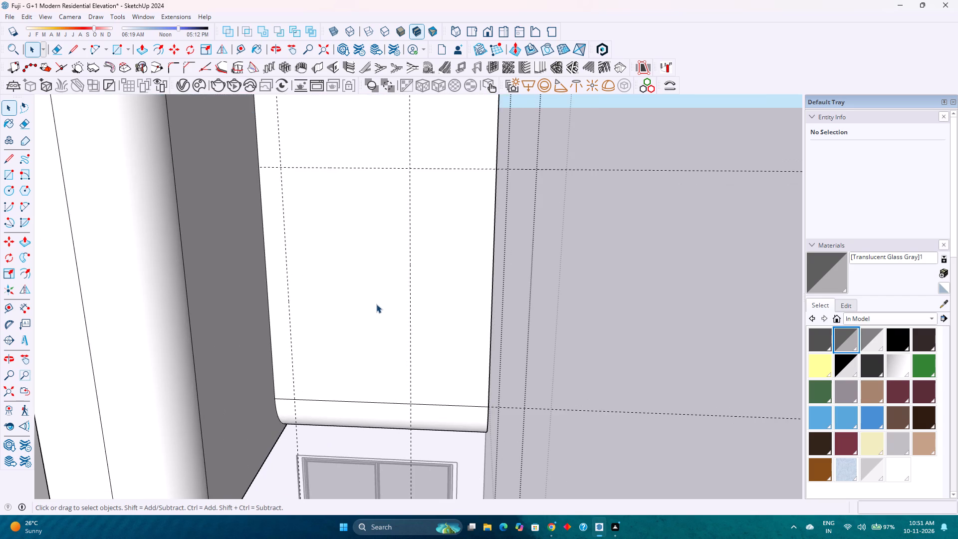
{"action": "scroll", "coordinate": [376, 304], "scroll_direction": "down", "scroll_amount": 5}
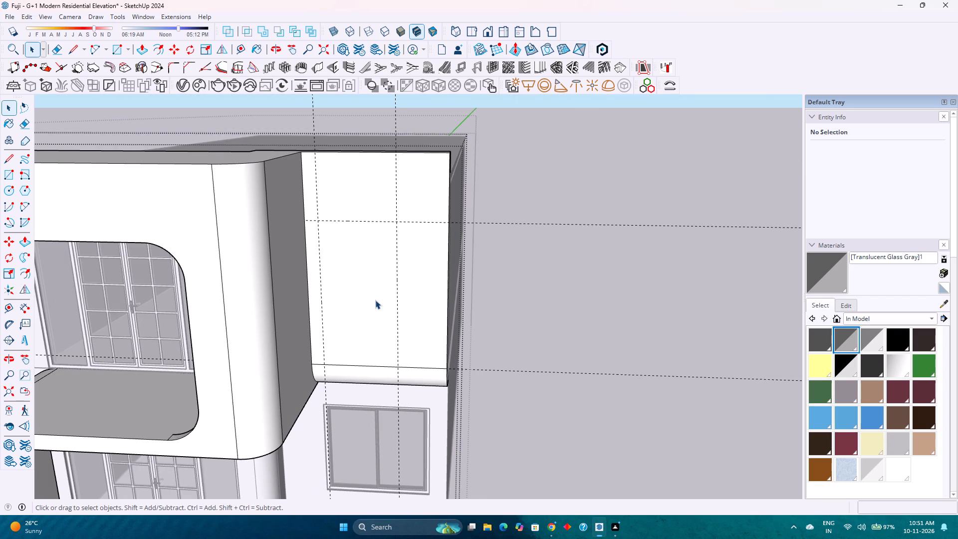
{"action": "scroll", "coordinate": [370, 297], "scroll_direction": "down", "scroll_amount": 1}
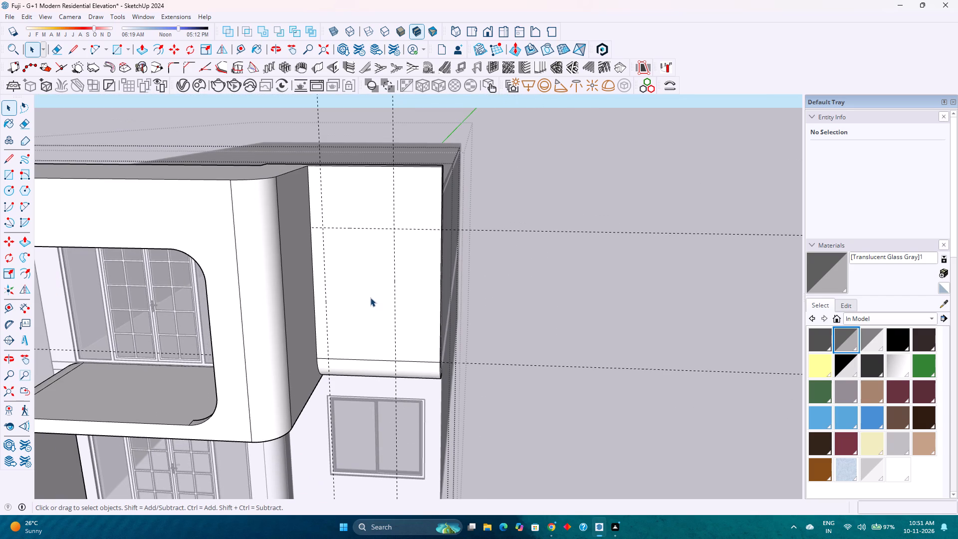
{"action": "scroll", "coordinate": [370, 297], "scroll_direction": "down", "scroll_amount": 3}
{"action": "scroll", "coordinate": [370, 297], "scroll_direction": "up", "scroll_amount": 2}
{"action": "scroll", "coordinate": [370, 297], "scroll_direction": "down", "scroll_amount": 1}
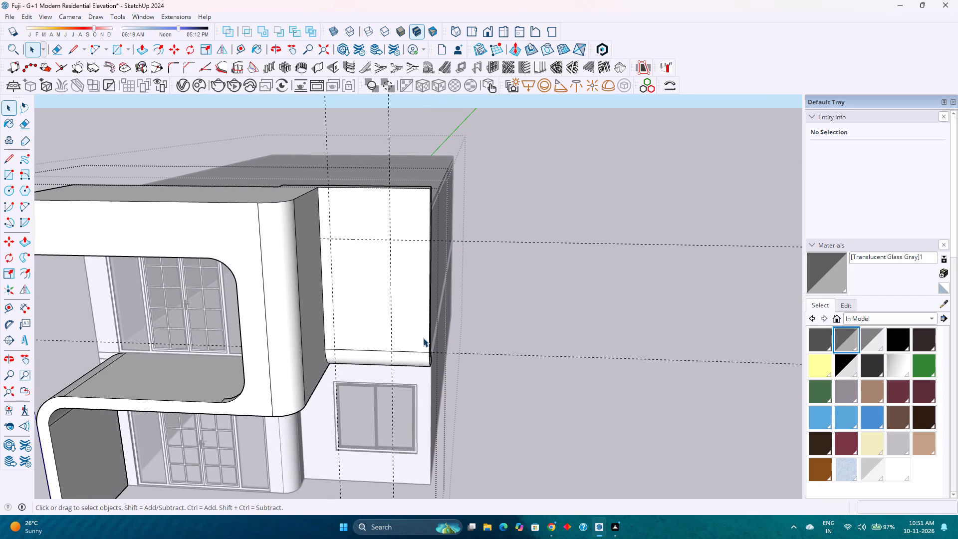
Turn on back edges to view the arched window's outline behind the front wall.
{"action": "key", "text": "k"}
{"action": "scroll", "coordinate": [352, 351], "scroll_direction": "up", "scroll_amount": 10}
{"action": "middle_click_drag", "start_coordinate": [349, 347], "coordinate": [261, 277]}
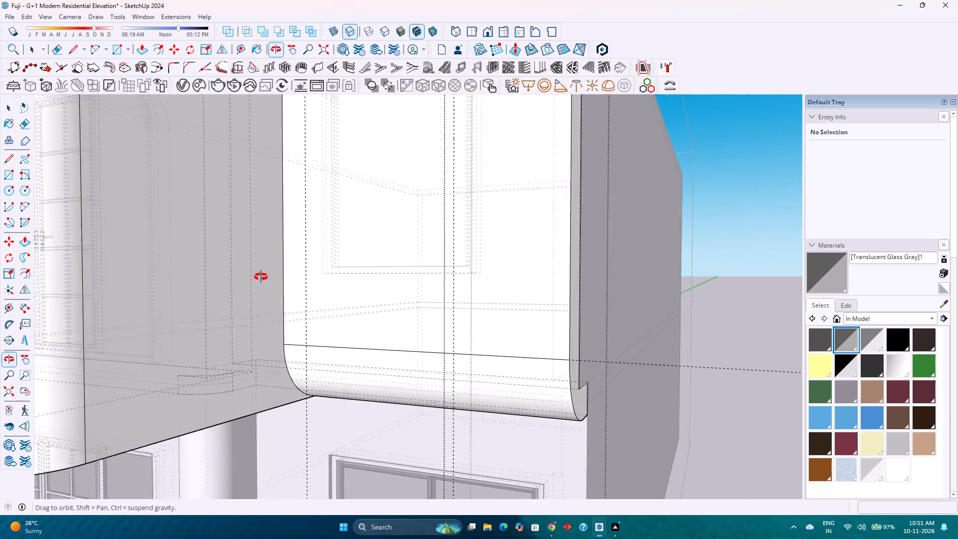
{"action": "middle_click_drag", "start_coordinate": [261, 277], "coordinate": [265, 276]}
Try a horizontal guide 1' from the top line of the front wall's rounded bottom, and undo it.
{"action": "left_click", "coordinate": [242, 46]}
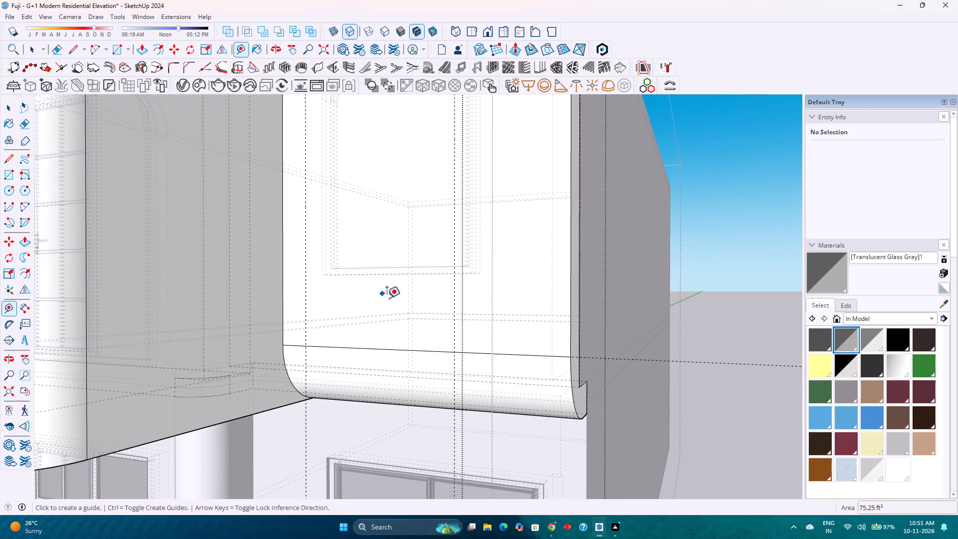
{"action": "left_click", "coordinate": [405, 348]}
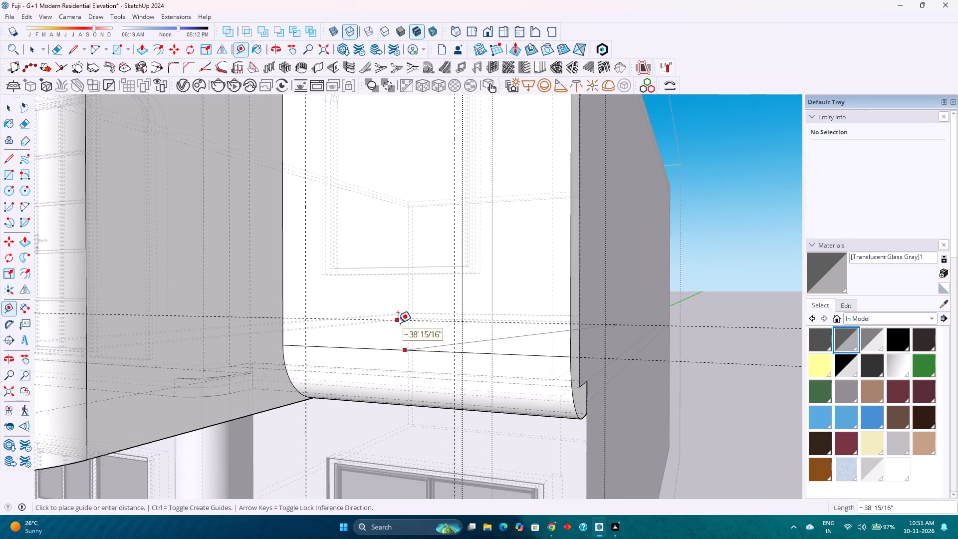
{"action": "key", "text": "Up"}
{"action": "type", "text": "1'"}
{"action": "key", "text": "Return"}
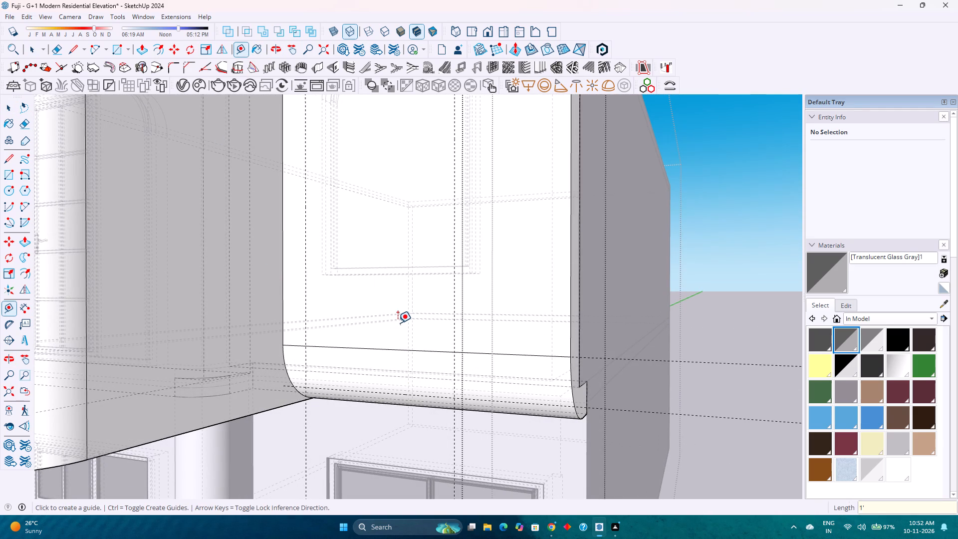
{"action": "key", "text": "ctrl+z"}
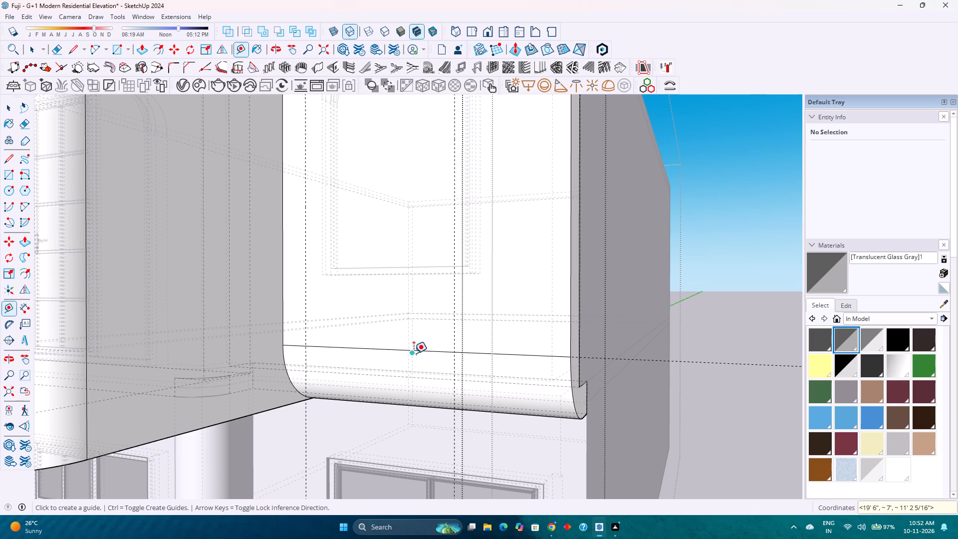
Place a horizontal guide 1' above the top line of the front wall's rounded bottom.
{"action": "left_click", "coordinate": [430, 350]}
{"action": "type", "text": "1'"}
{"action": "key", "text": "Return"}
Hide back edges and draw the window opening as a 3' 10" by 6' 4 9/16" rectangle between the front wall's guide intersections.
{"action": "scroll", "coordinate": [412, 330], "scroll_direction": "down", "scroll_amount": 5}
{"action": "middle_click_drag", "start_coordinate": [386, 302], "coordinate": [452, 316]}
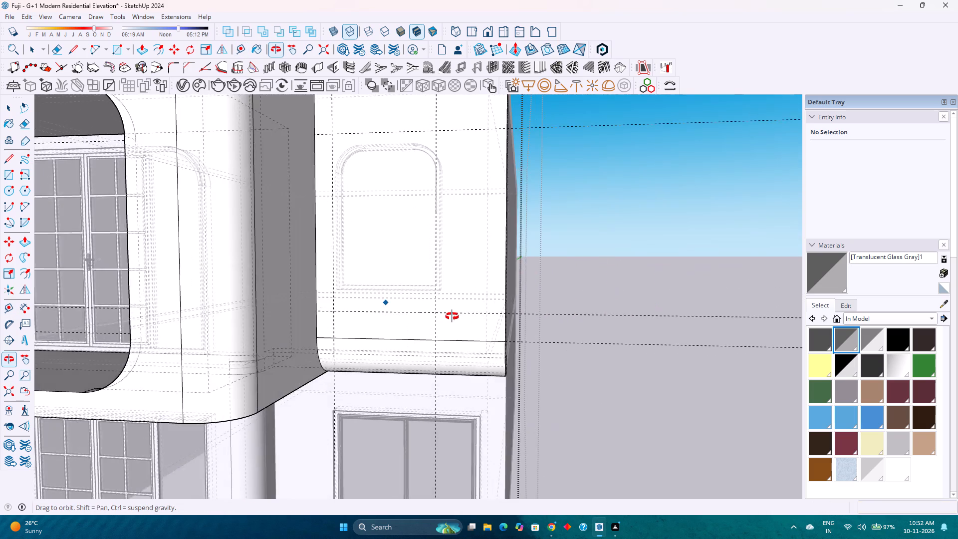
{"action": "middle_click_drag", "start_coordinate": [452, 316], "coordinate": [481, 378]}
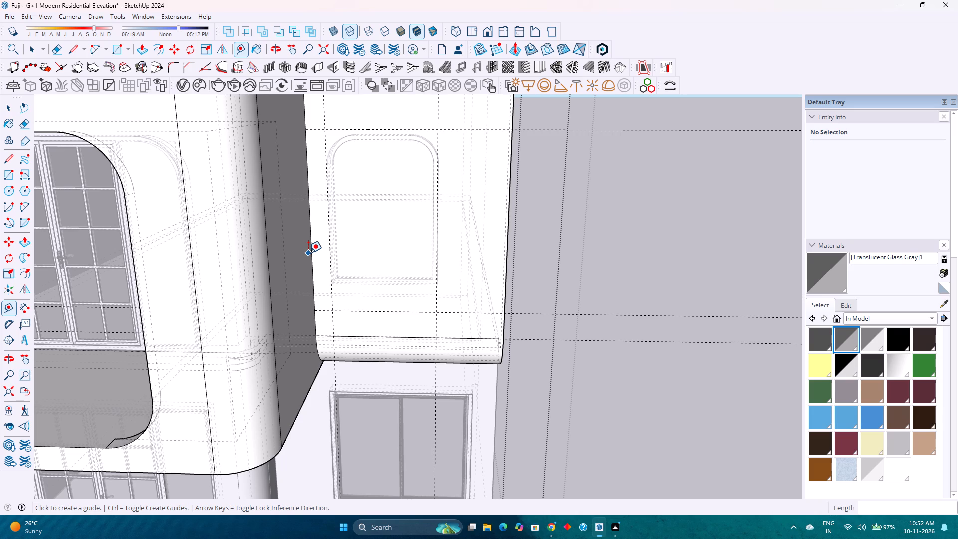
{"action": "left_click", "coordinate": [116, 53]}
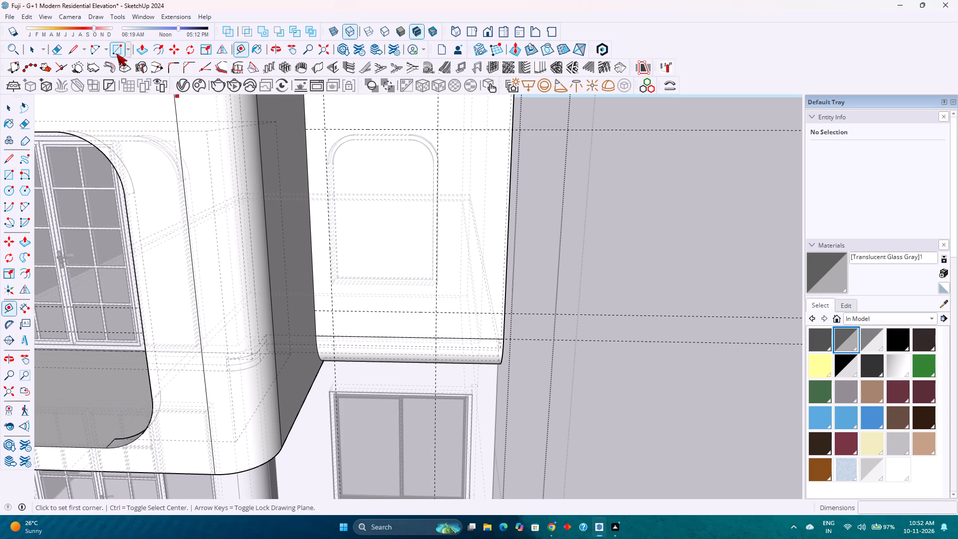
{"action": "key", "text": "l"}
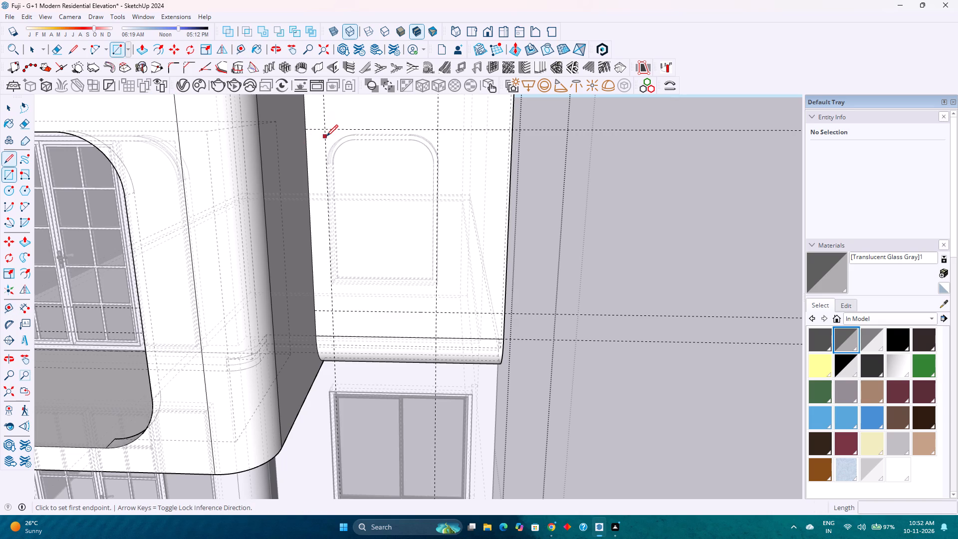
{"action": "key", "text": "k"}
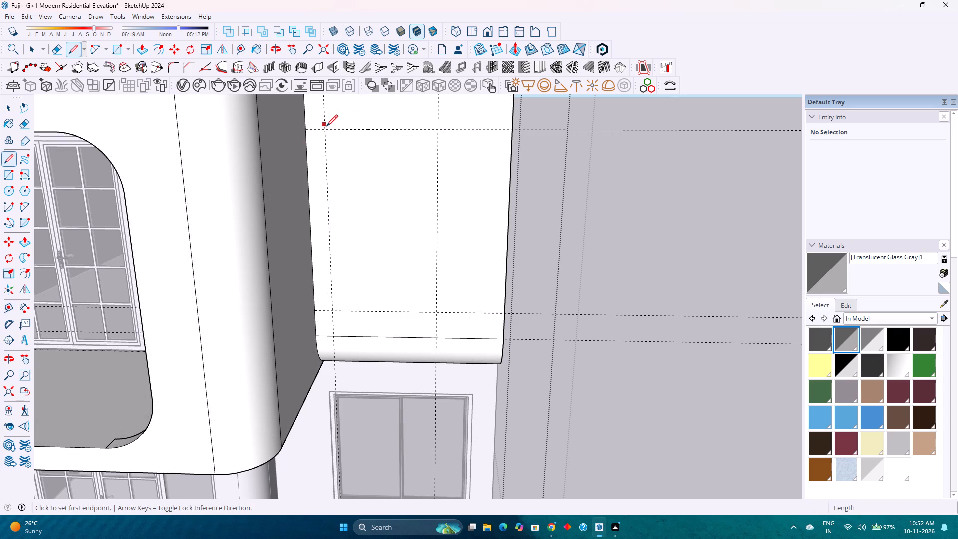
{"action": "left_click", "coordinate": [327, 130]}
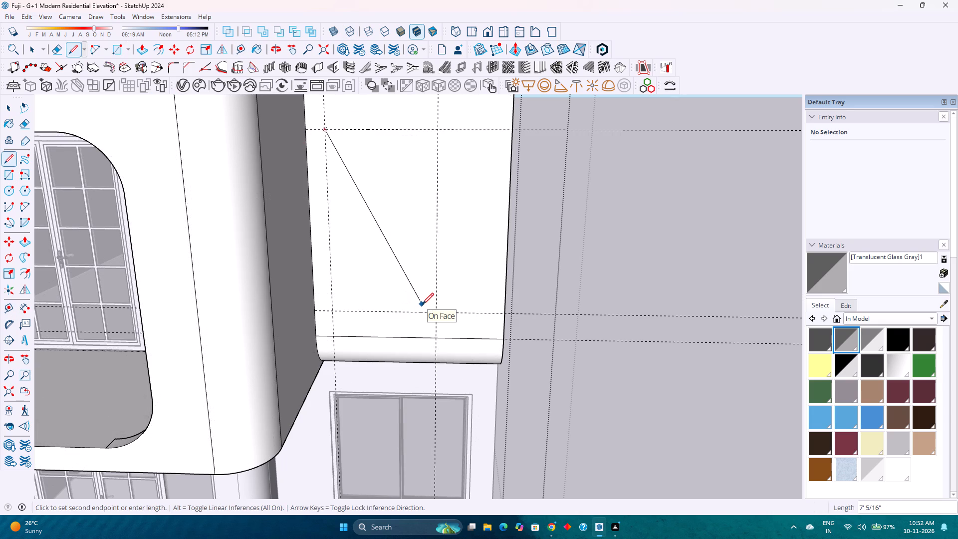
{"action": "key", "text": "r"}
{"action": "left_click", "coordinate": [325, 130]}
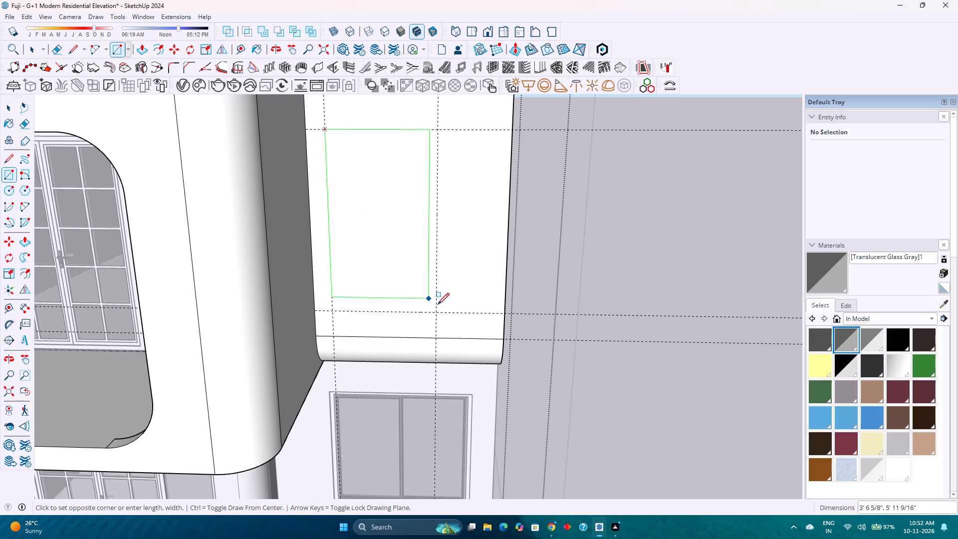
{"action": "left_click", "coordinate": [436, 310]}
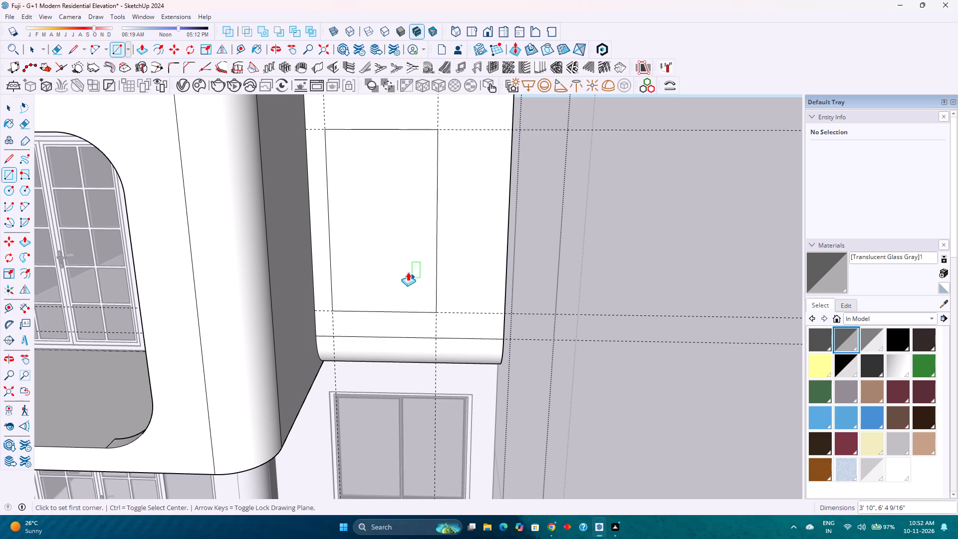
Push the window rectangle 1' through the front wall to cut the opening in front of the arched window.
{"action": "key", "text": "p"}
{"action": "left_click", "coordinate": [392, 268]}
{"action": "middle_click_drag", "start_coordinate": [395, 242], "coordinate": [393, 247]}
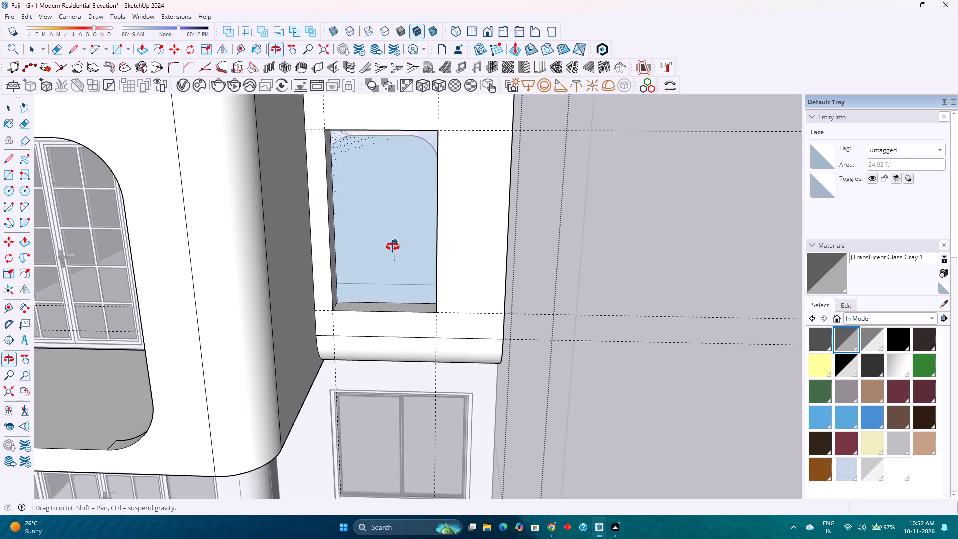
{"action": "middle_click_drag", "start_coordinate": [393, 247], "coordinate": [214, 329]}
{"action": "scroll", "coordinate": [215, 326], "scroll_direction": "down", "scroll_amount": 4}
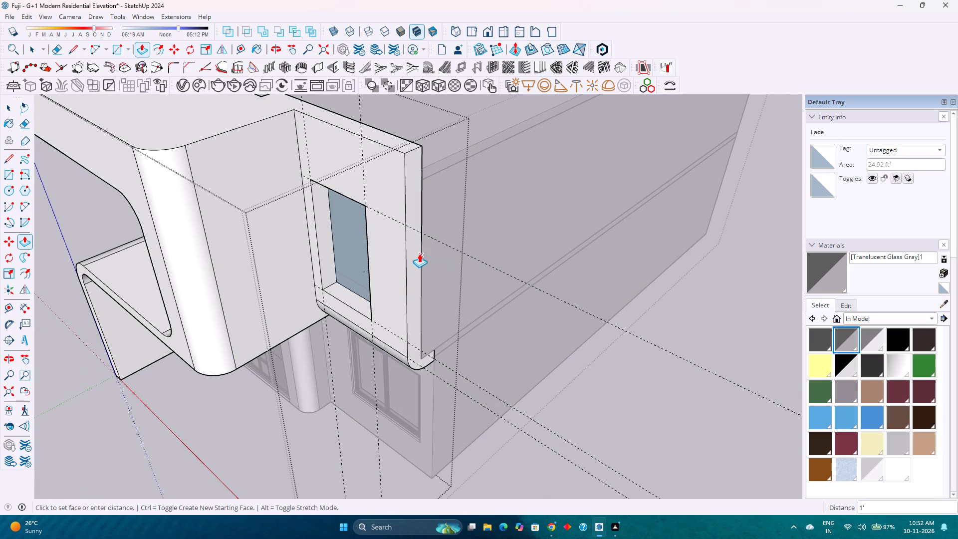
{"action": "left_click", "coordinate": [420, 253]}
{"action": "scroll", "coordinate": [365, 247], "scroll_direction": "down", "scroll_amount": 3}
{"action": "middle_click_drag", "start_coordinate": [343, 279], "coordinate": [453, 204]}
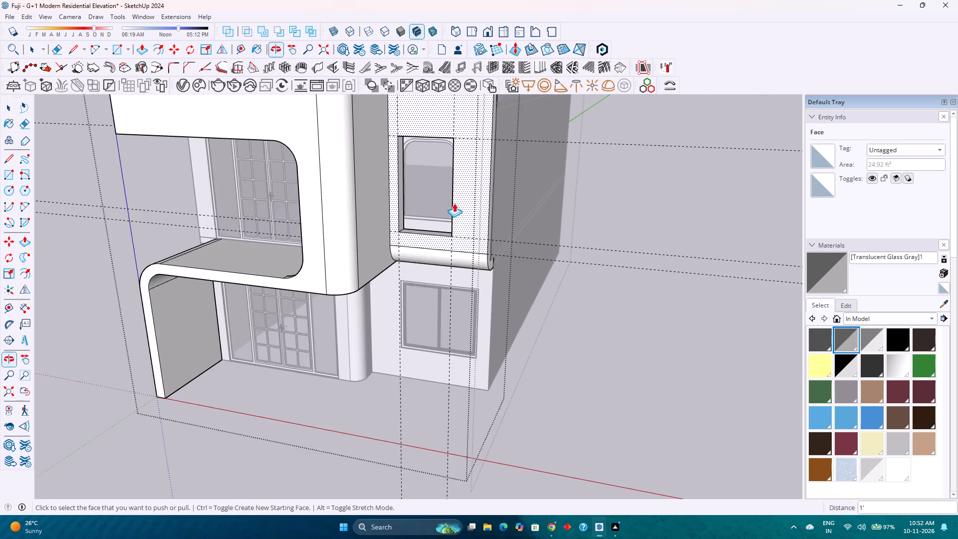
Lower the opening's top inner face 3" to line up with the top of the arched window frame.
{"action": "scroll", "coordinate": [452, 204], "scroll_direction": "up", "scroll_amount": 5}
{"action": "middle_click_drag", "start_coordinate": [433, 201], "coordinate": [455, 298], "text": "shift"}
{"action": "middle_click_drag", "start_coordinate": [431, 300], "coordinate": [460, 247]}
{"action": "scroll", "coordinate": [404, 269], "scroll_direction": "up", "scroll_amount": 3}
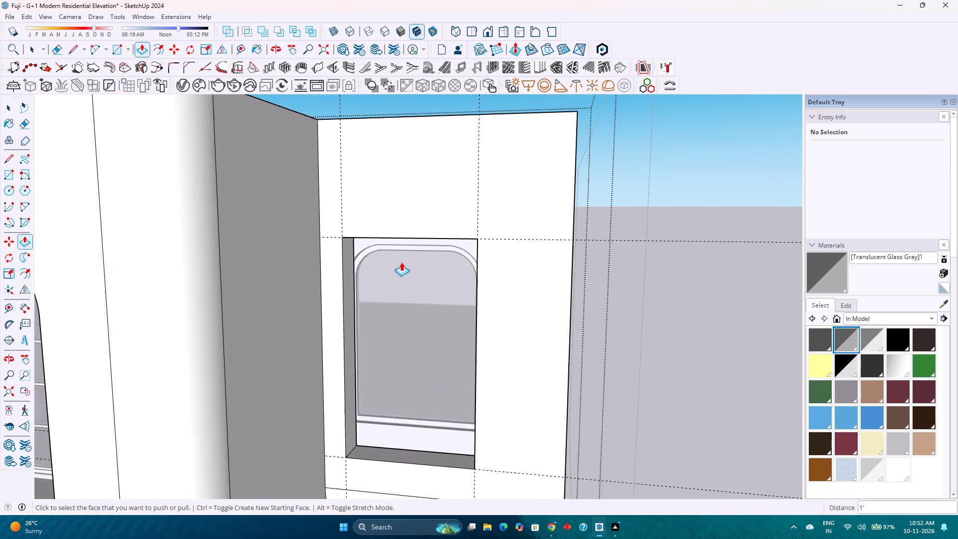
{"action": "scroll", "coordinate": [401, 262], "scroll_direction": "up", "scroll_amount": 4}
{"action": "middle_click_drag", "start_coordinate": [400, 258], "coordinate": [425, 221]}
{"action": "scroll", "coordinate": [428, 236], "scroll_direction": "up", "scroll_amount": 4}
{"action": "left_click", "coordinate": [423, 213]}
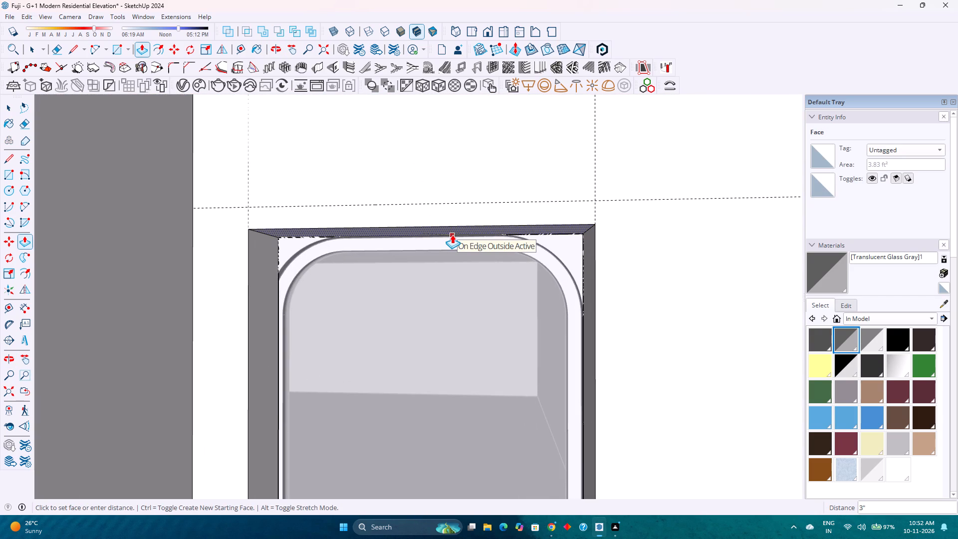
{"action": "left_click", "coordinate": [452, 235]}
{"action": "scroll", "coordinate": [433, 237], "scroll_direction": "down", "scroll_amount": 2}
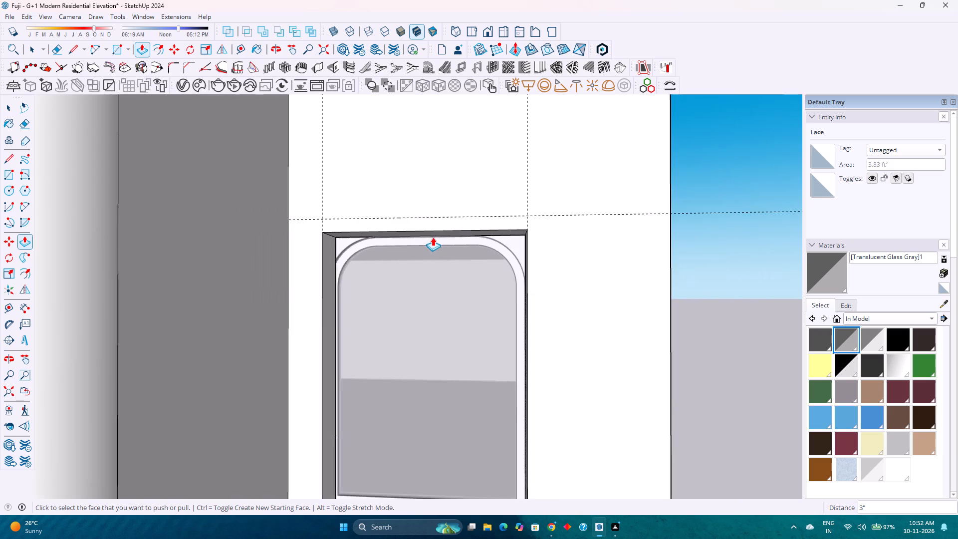
Show back edges and push the opening's inner side face 2" outward toward the balcony, in line with the arched window frame.
{"action": "scroll", "coordinate": [433, 237], "scroll_direction": "down", "scroll_amount": 4}
{"action": "middle_click_drag", "start_coordinate": [392, 293], "coordinate": [307, 340]}
{"action": "scroll", "coordinate": [327, 353], "scroll_direction": "up", "scroll_amount": 3}
{"action": "left_click", "coordinate": [335, 354]}
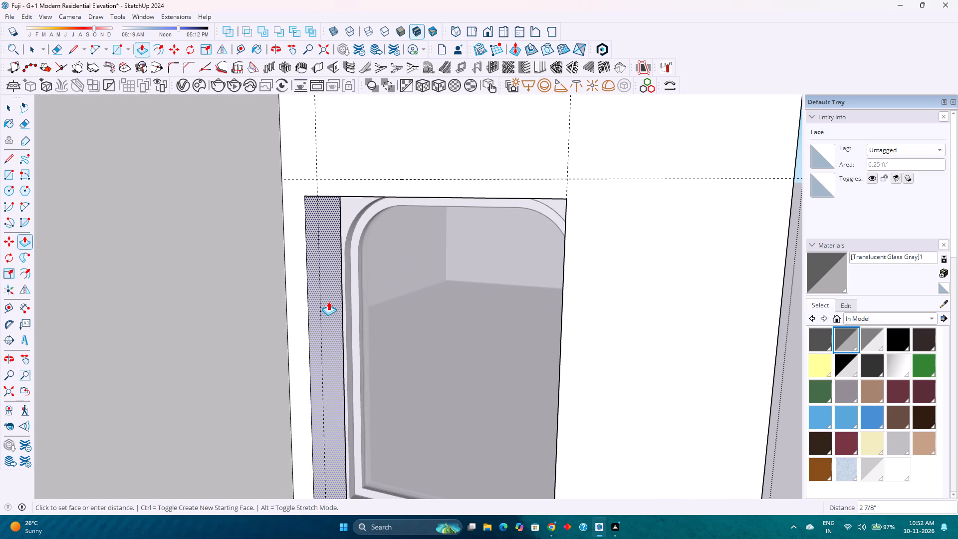
{"action": "key", "text": "k"}
{"action": "scroll", "coordinate": [335, 300], "scroll_direction": "up", "scroll_amount": 9}
{"action": "middle_click_drag", "start_coordinate": [365, 285], "coordinate": [232, 284]}
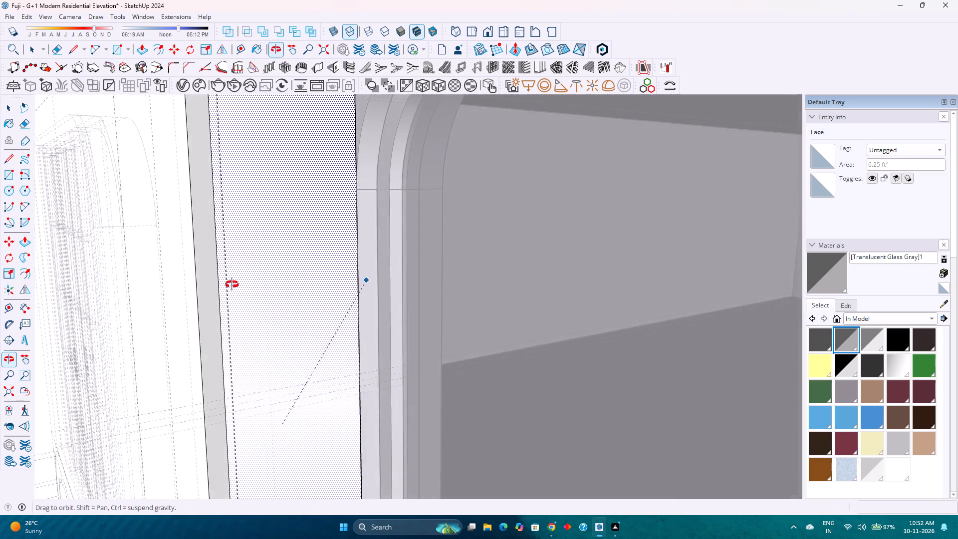
{"action": "middle_click_drag", "start_coordinate": [232, 284], "coordinate": [232, 284]}
{"action": "left_click", "coordinate": [369, 271]}
{"action": "scroll", "coordinate": [341, 290], "scroll_direction": "down", "scroll_amount": 3}
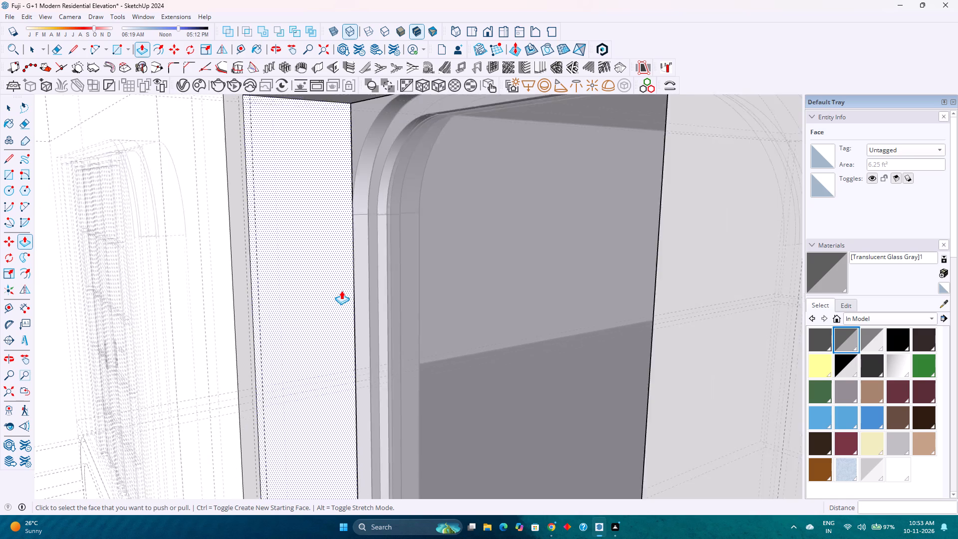
{"action": "scroll", "coordinate": [341, 290], "scroll_direction": "down", "scroll_amount": 4}
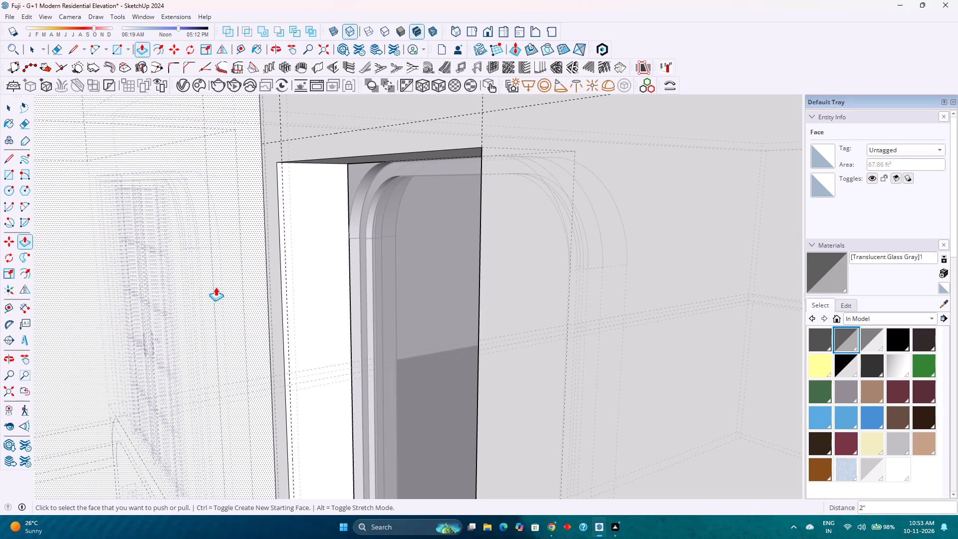
Examine how the opening aligns with the arched window behind it, with back edges shown and then turned off.
{"action": "scroll", "coordinate": [301, 363], "scroll_direction": "down", "scroll_amount": 4}
{"action": "middle_click_drag", "start_coordinate": [323, 366], "coordinate": [601, 381]}
{"action": "middle_click", "coordinate": [601, 381]}
{"action": "scroll", "coordinate": [587, 361], "scroll_direction": "down", "scroll_amount": 1}
{"action": "middle_click_drag", "start_coordinate": [534, 369], "coordinate": [487, 358]}
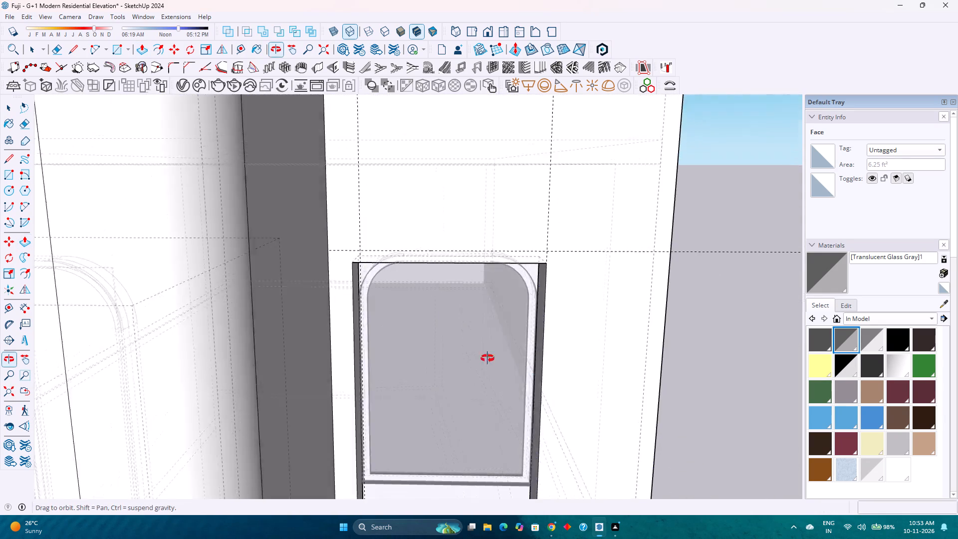
{"action": "middle_click_drag", "start_coordinate": [487, 358], "coordinate": [452, 340]}
{"action": "scroll", "coordinate": [448, 369], "scroll_direction": "down", "scroll_amount": 4}
{"action": "middle_click_drag", "start_coordinate": [389, 301], "coordinate": [391, 251]}
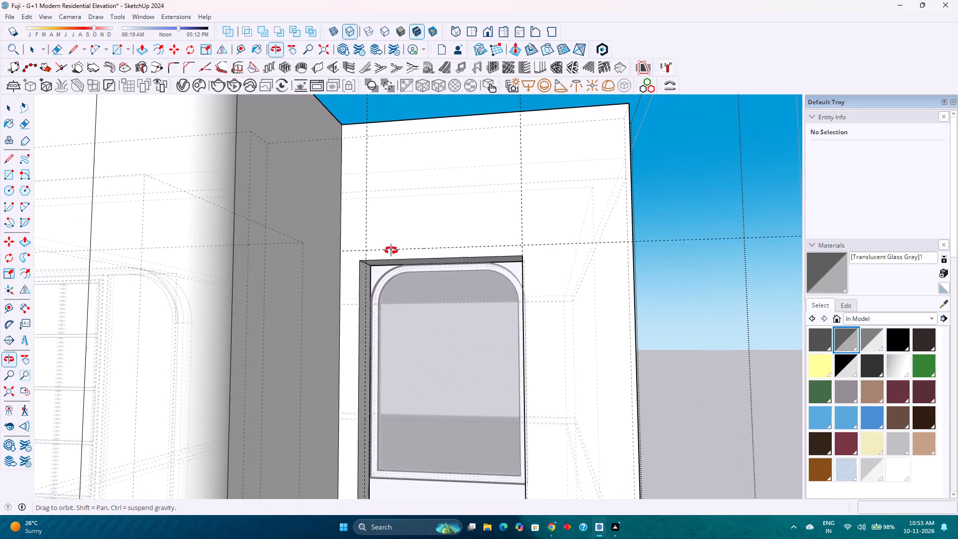
{"action": "middle_click_drag", "start_coordinate": [391, 251], "coordinate": [391, 250]}
{"action": "scroll", "coordinate": [391, 251], "scroll_direction": "down", "scroll_amount": 5}
{"action": "key", "text": "k"}
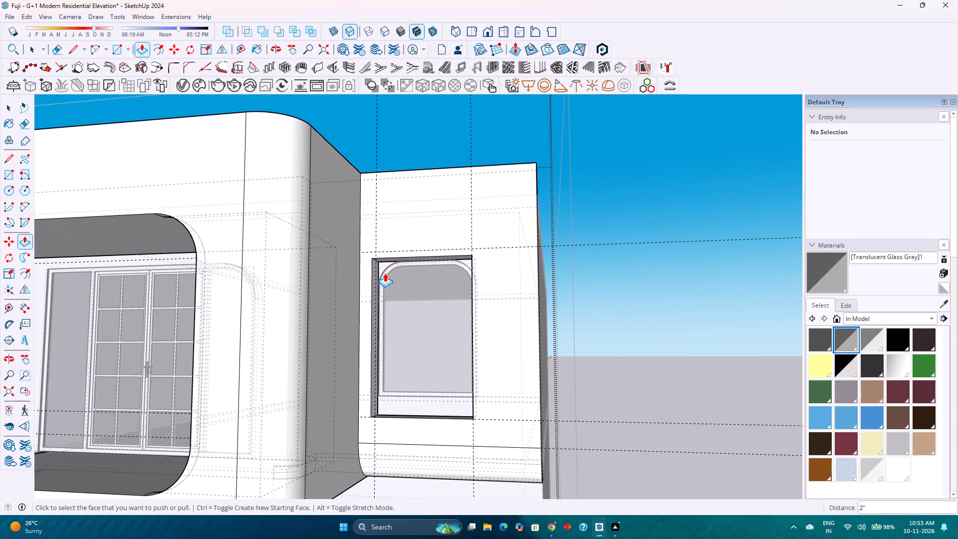
{"action": "middle_click_drag", "start_coordinate": [403, 304], "coordinate": [417, 352]}
{"action": "scroll", "coordinate": [386, 312], "scroll_direction": "up", "scroll_amount": 4}
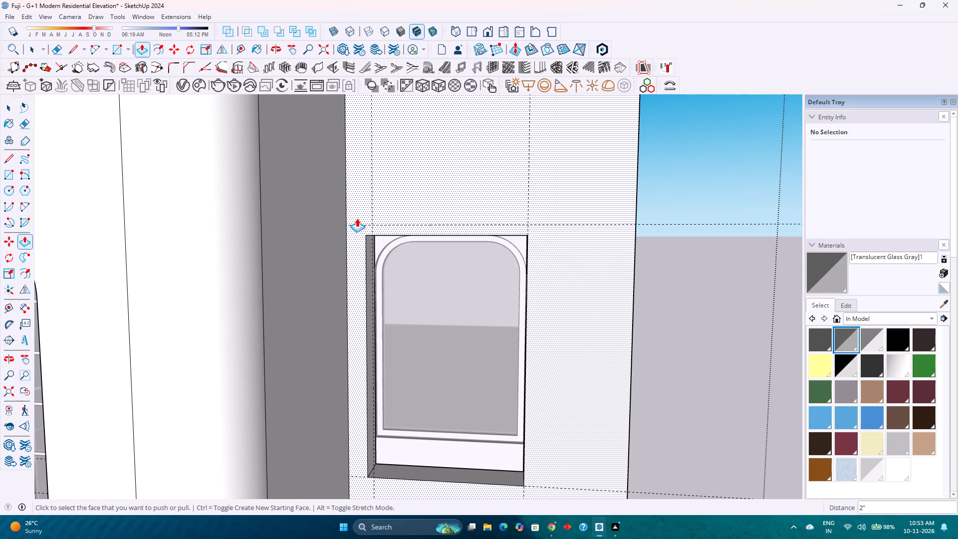
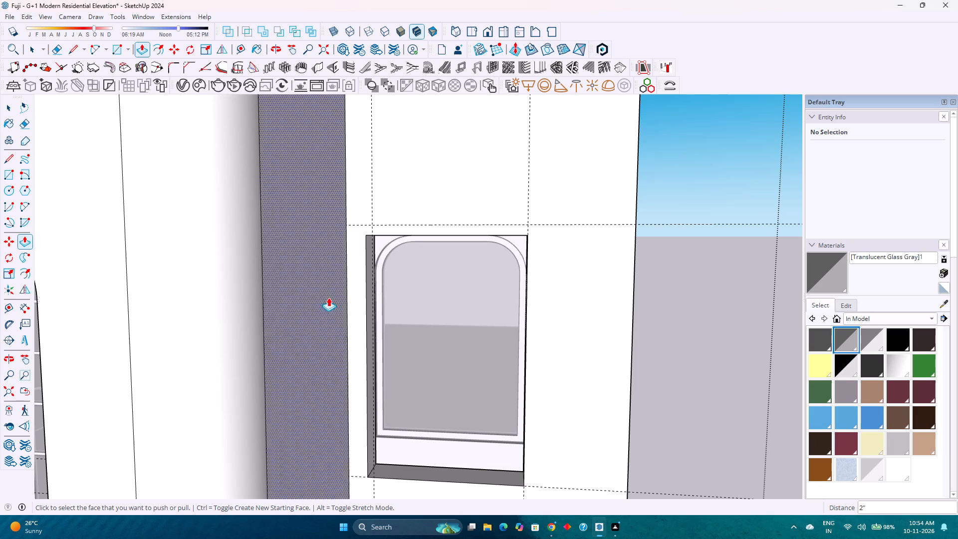
Draw a rectangle about 6' 3" by 4' across the front wall's window opening, closing it with a new face.
{"action": "scroll", "coordinate": [425, 350], "scroll_direction": "down", "scroll_amount": 5}
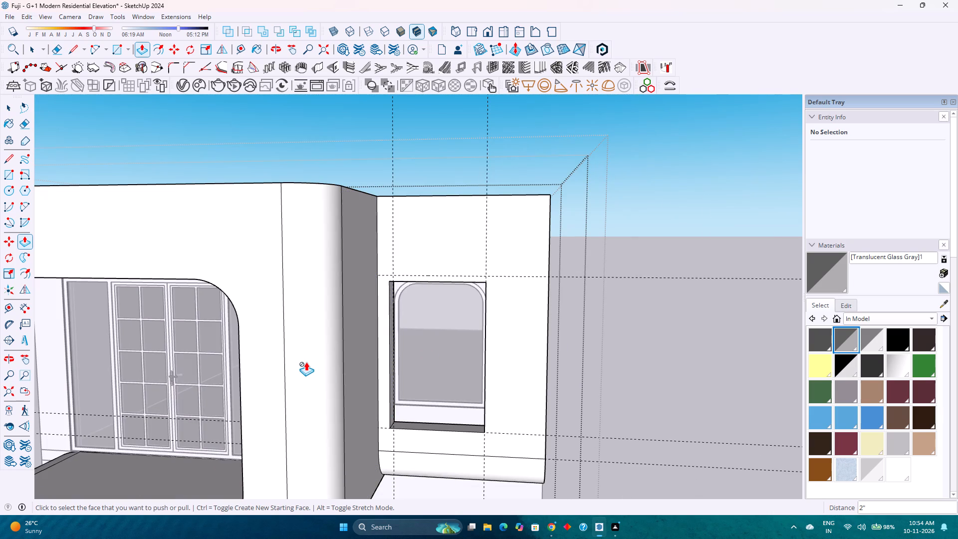
{"action": "key", "text": "r"}
{"action": "left_click", "coordinate": [390, 281]}
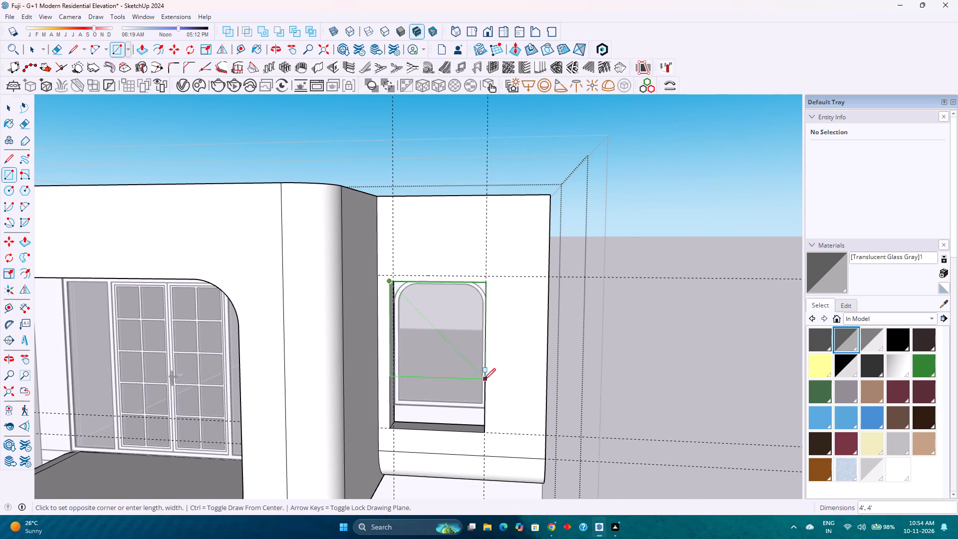
{"action": "left_click", "coordinate": [485, 429]}
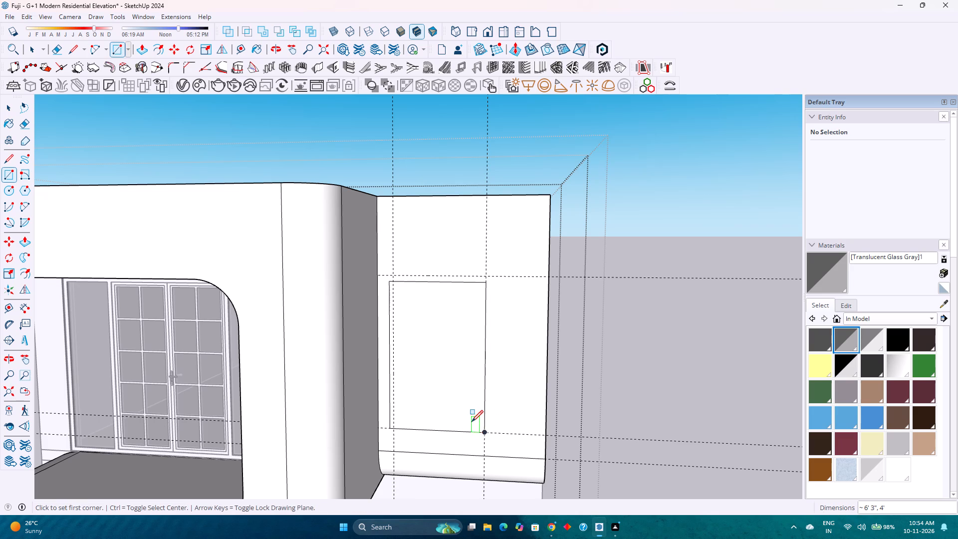
Push the new rectangle face 1' back through the opening, aligning it with the wall's back corner.
{"action": "key", "text": "p"}
{"action": "left_click", "coordinate": [410, 394]}
{"action": "middle_click_drag", "start_coordinate": [450, 397], "coordinate": [408, 426]}
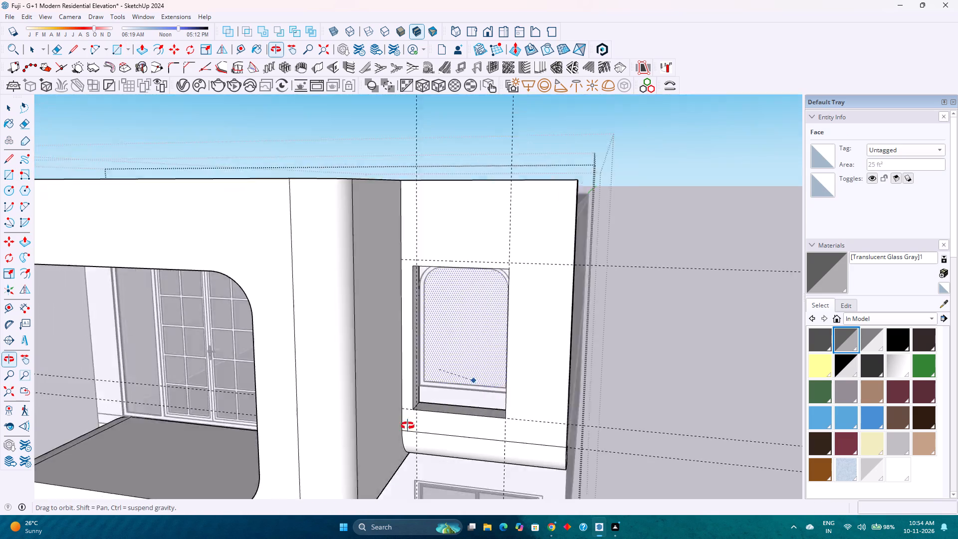
{"action": "middle_click_drag", "start_coordinate": [408, 426], "coordinate": [371, 472]}
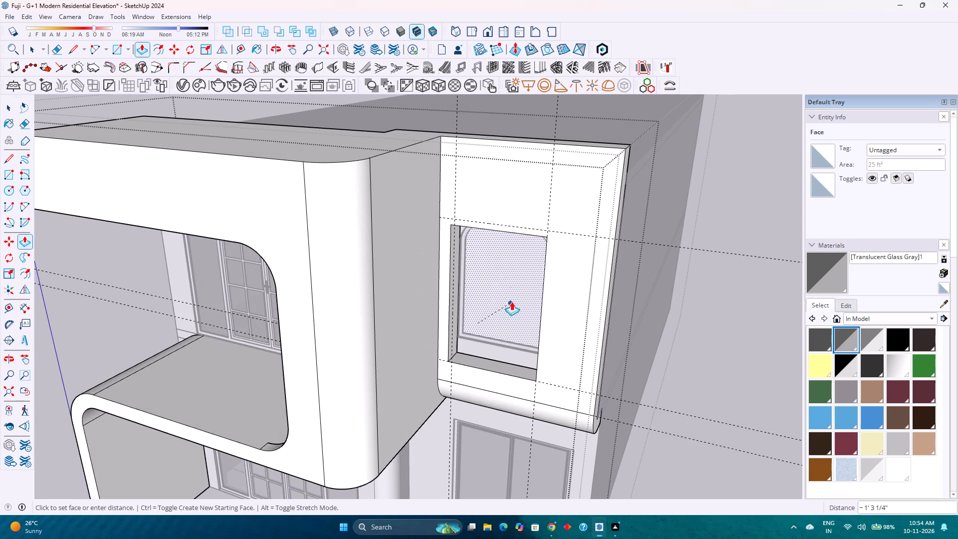
{"action": "left_click", "coordinate": [632, 146]}
Show back edges and place a horizontal guide 1' below the top edge of the opening's recessed face.
{"action": "scroll", "coordinate": [453, 305], "scroll_direction": "up", "scroll_amount": 1}
{"action": "middle_click_drag", "start_coordinate": [454, 304], "coordinate": [497, 280]}
{"action": "scroll", "coordinate": [470, 305], "scroll_direction": "up", "scroll_amount": 2}
{"action": "middle_click_drag", "start_coordinate": [470, 305], "coordinate": [511, 263]}
{"action": "scroll", "coordinate": [396, 316], "scroll_direction": "up", "scroll_amount": 6}
{"action": "middle_click_drag", "start_coordinate": [364, 314], "coordinate": [385, 275]}
{"action": "middle_click", "coordinate": [385, 275]}
{"action": "middle_click", "coordinate": [385, 275]}
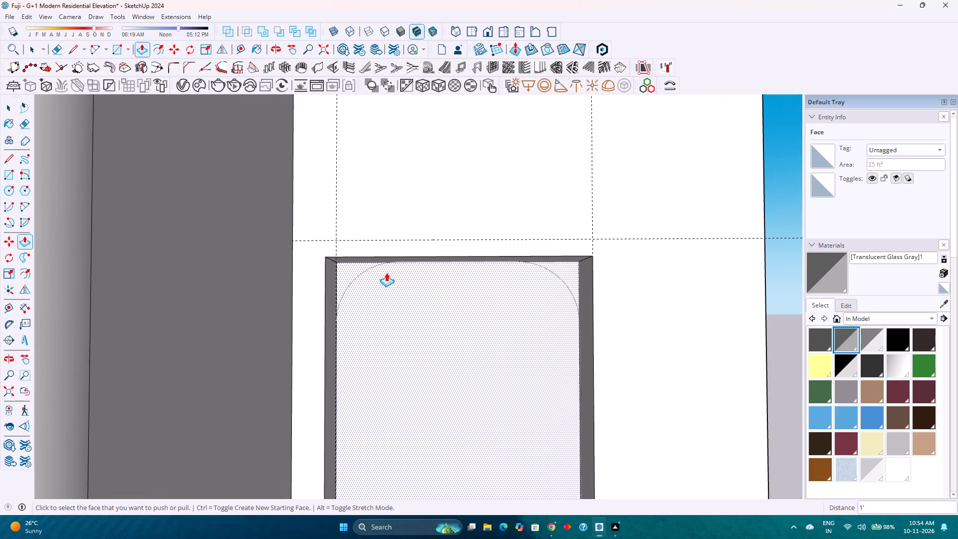
{"action": "scroll", "coordinate": [362, 330], "scroll_direction": "up", "scroll_amount": 2}
{"action": "middle_click_drag", "start_coordinate": [362, 330], "coordinate": [331, 309]}
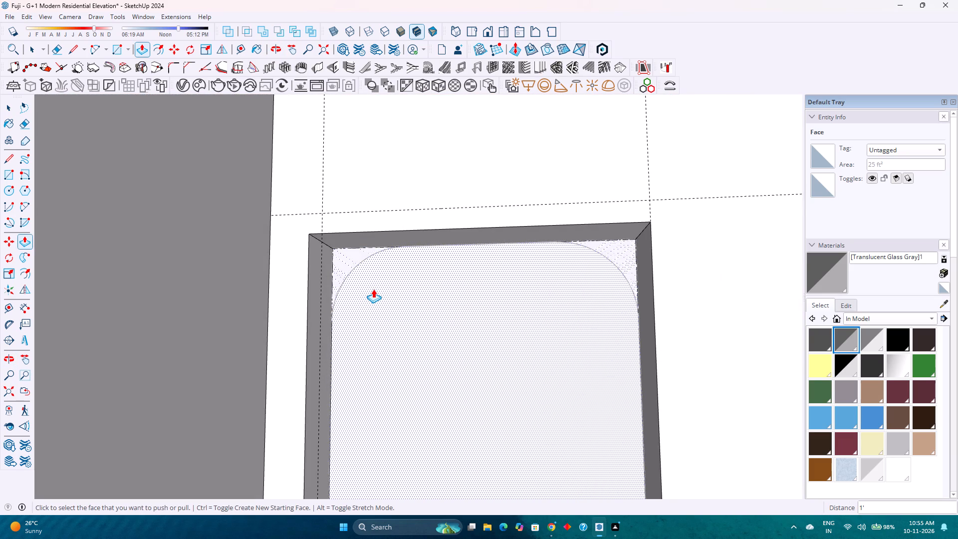
{"action": "left_click", "coordinate": [238, 54]}
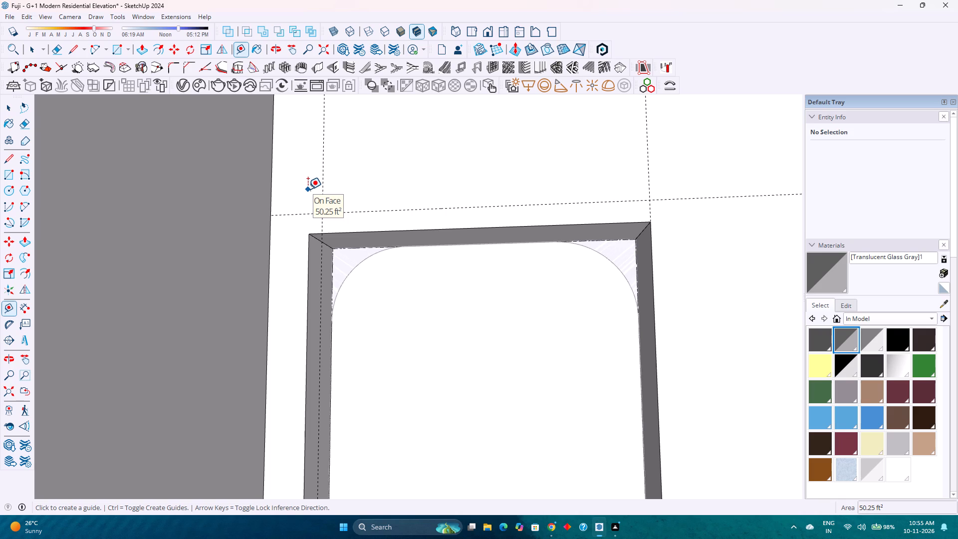
{"action": "scroll", "coordinate": [428, 281], "scroll_direction": "up", "scroll_amount": 3}
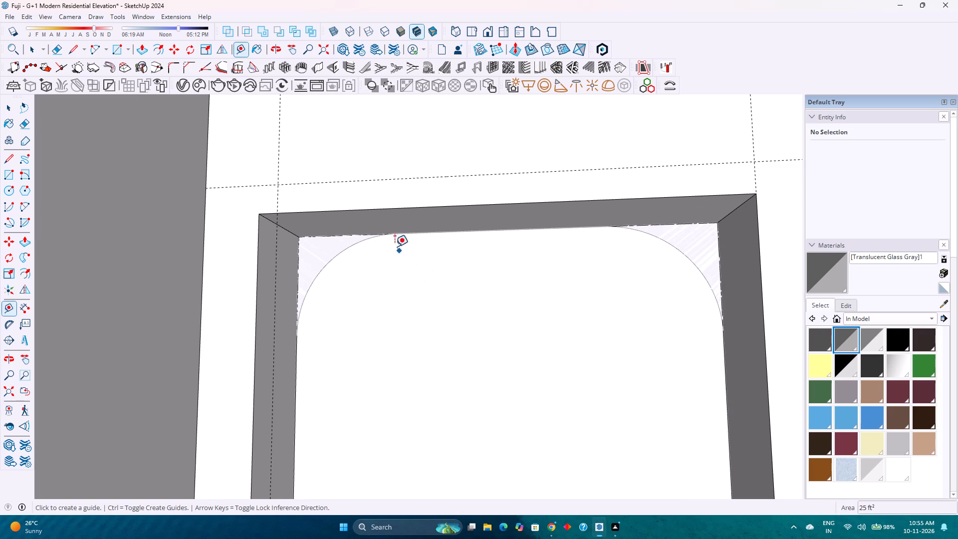
{"action": "left_click", "coordinate": [424, 233]}
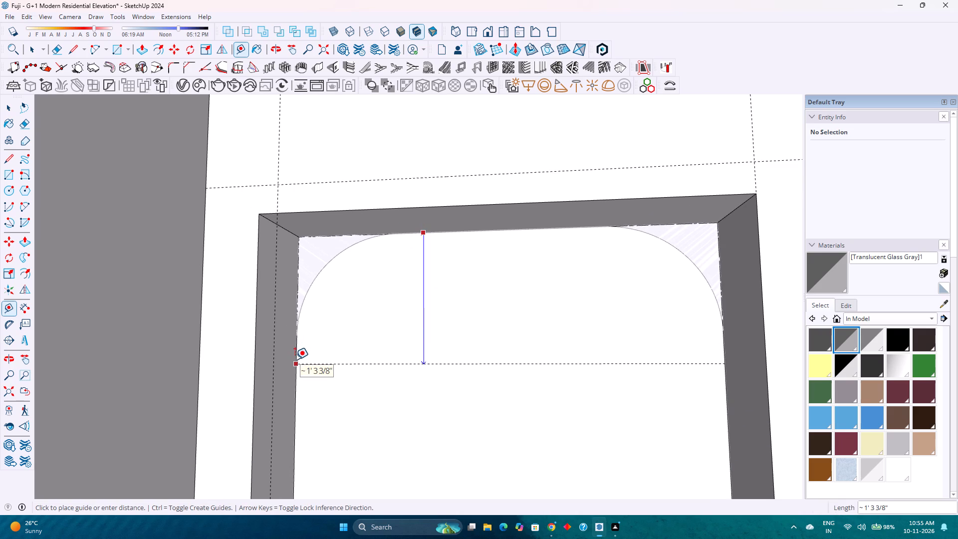
{"action": "key", "text": "Up"}
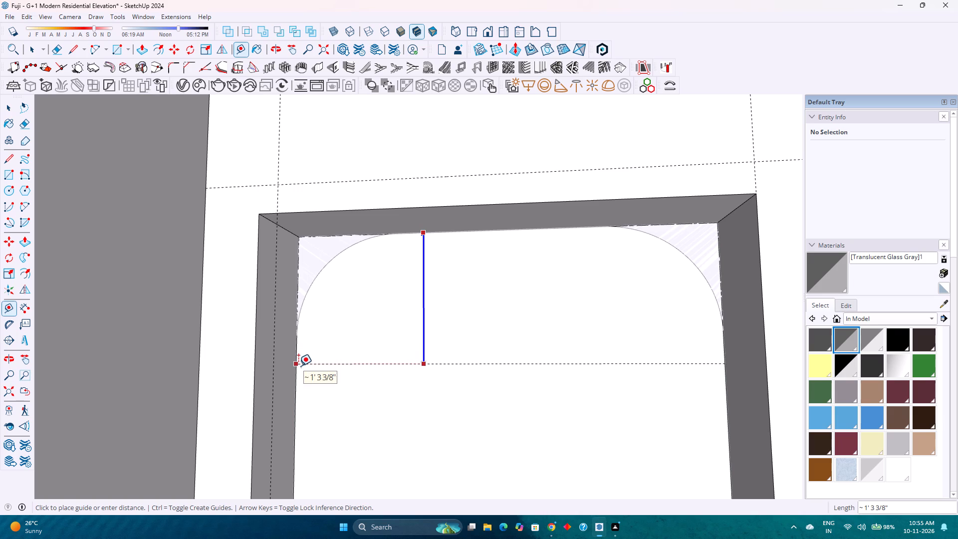
{"action": "key", "text": "k"}
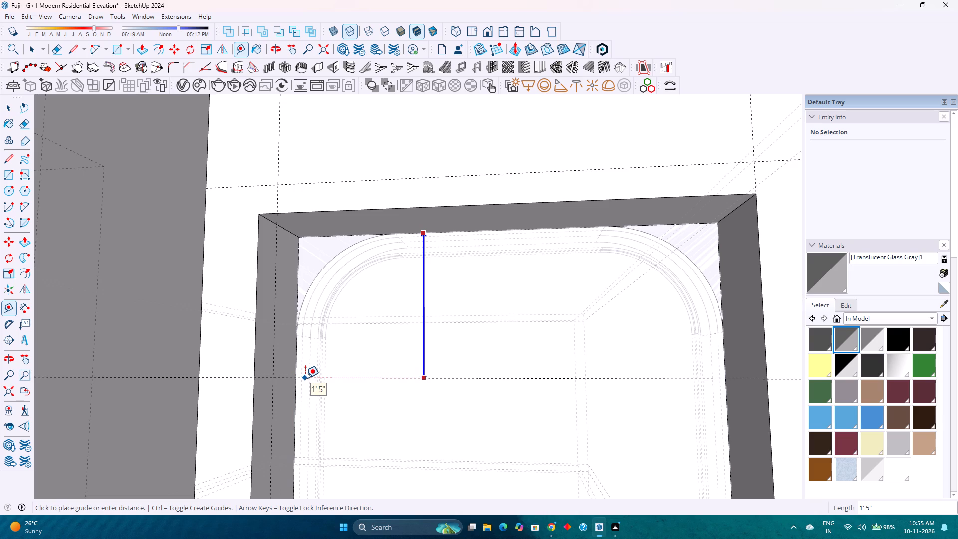
{"action": "left_click", "coordinate": [306, 386]}
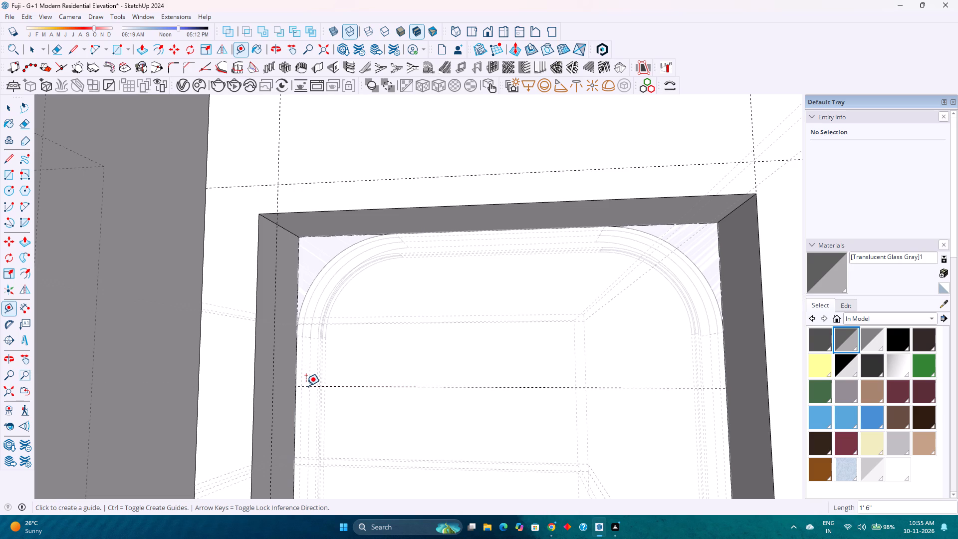
{"action": "scroll", "coordinate": [306, 386], "scroll_direction": "down", "scroll_amount": 2}
{"action": "middle_click_drag", "start_coordinate": [305, 386], "coordinate": [320, 402]}
{"action": "middle_click", "coordinate": [320, 402]}
{"action": "middle_click", "coordinate": [320, 402]}
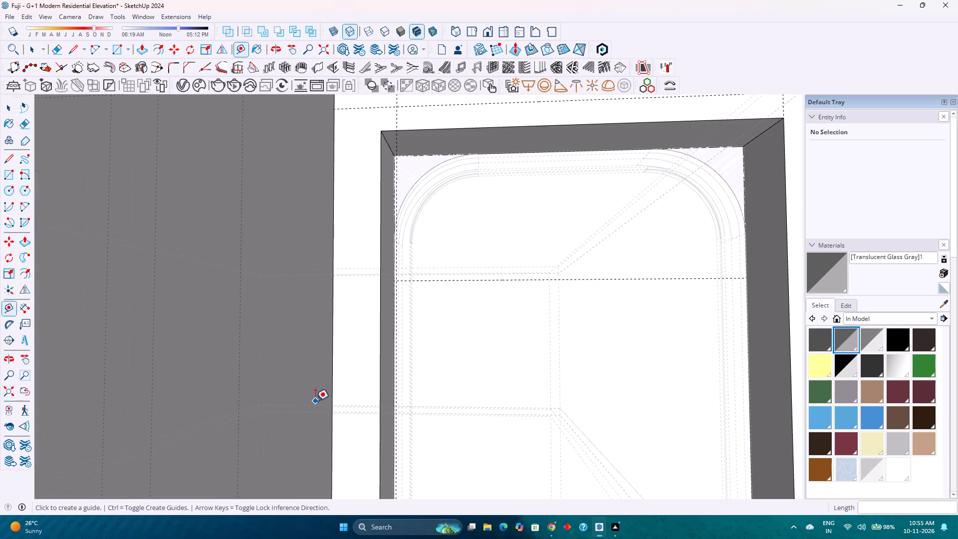
{"action": "scroll", "coordinate": [315, 401], "scroll_direction": "down", "scroll_amount": 1}
{"action": "key", "text": "1"}
{"action": "key", "text": "apostrophe"}
{"action": "key", "text": "Return"}
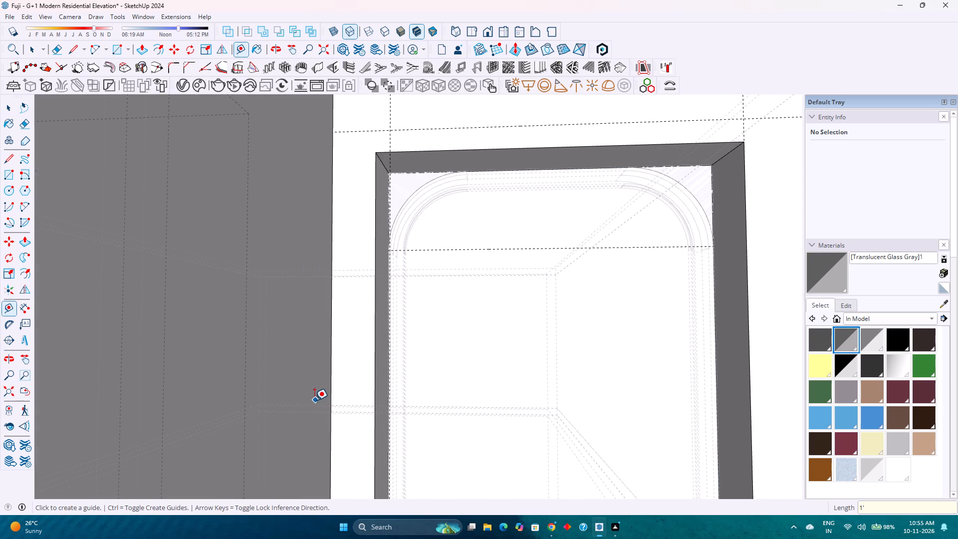
Place a vertical guide 1' inward from the recessed face's balcony-side edge, locked to the red axis.
{"action": "scroll", "coordinate": [393, 191], "scroll_direction": "up", "scroll_amount": 5}
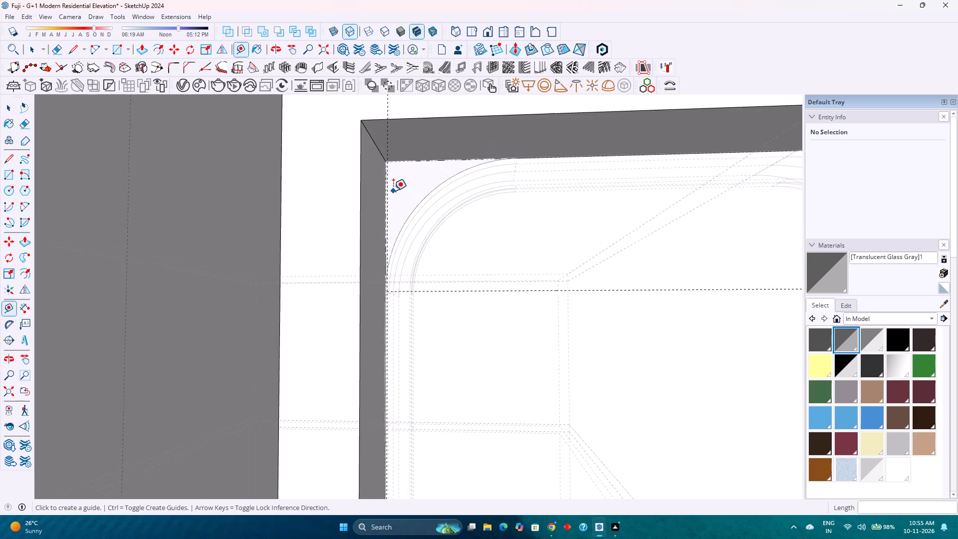
{"action": "scroll", "coordinate": [393, 191], "scroll_direction": "up", "scroll_amount": 1}
{"action": "middle_click_drag", "start_coordinate": [390, 191], "coordinate": [325, 197]}
{"action": "left_click", "coordinate": [385, 195]}
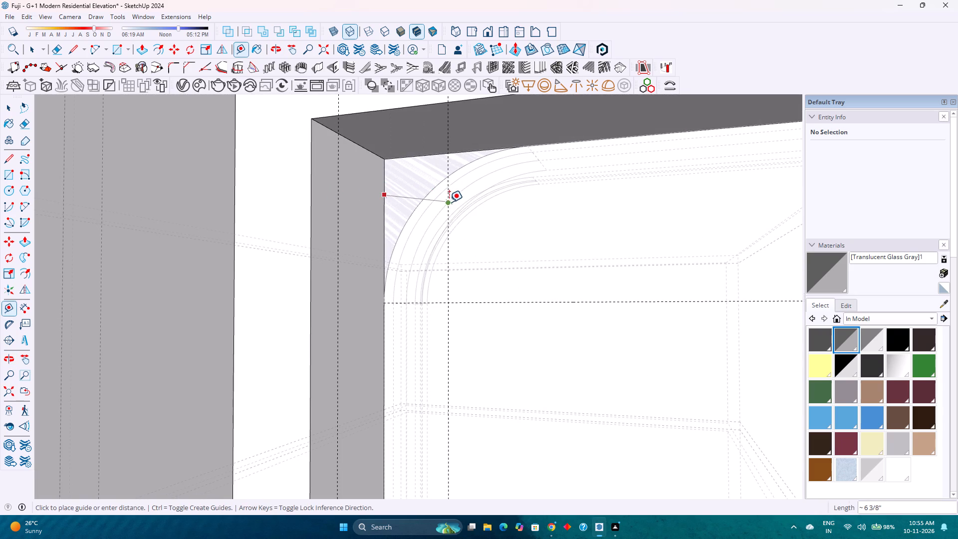
{"action": "key", "text": "1"}
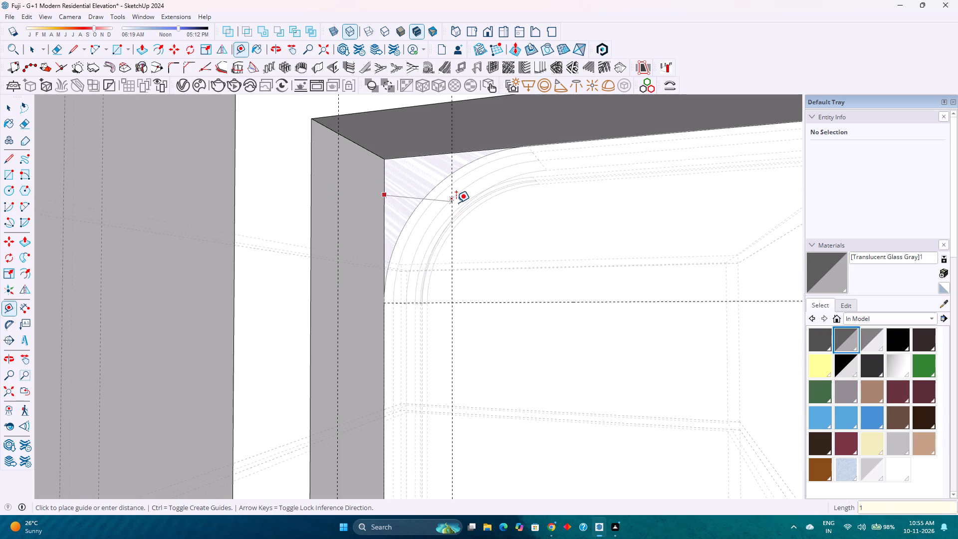
{"action": "key", "text": "Right"}
{"action": "type", "text": "1'"}
{"action": "key", "text": "Return"}
{"action": "scroll", "coordinate": [464, 209], "scroll_direction": "down", "scroll_amount": 3}
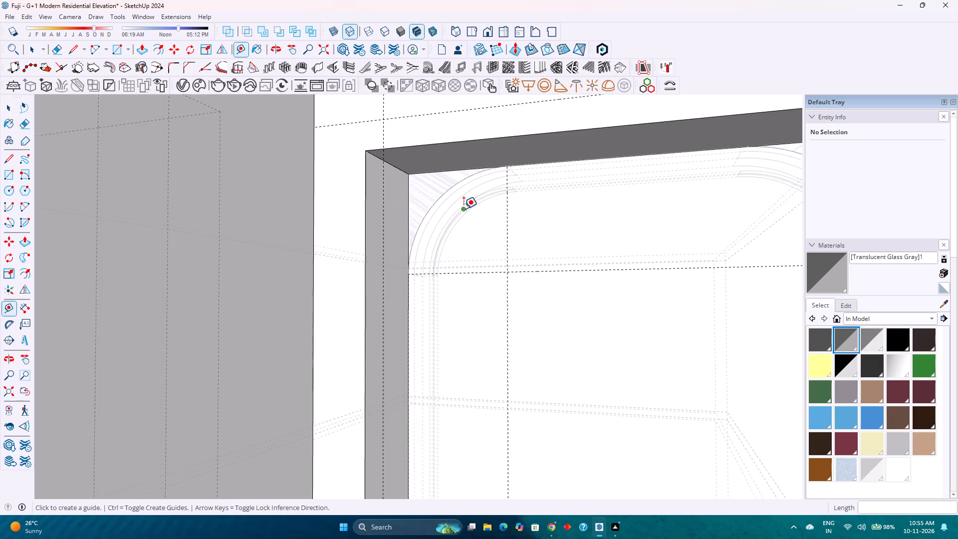
{"action": "scroll", "coordinate": [464, 209], "scroll_direction": "down", "scroll_amount": 3}
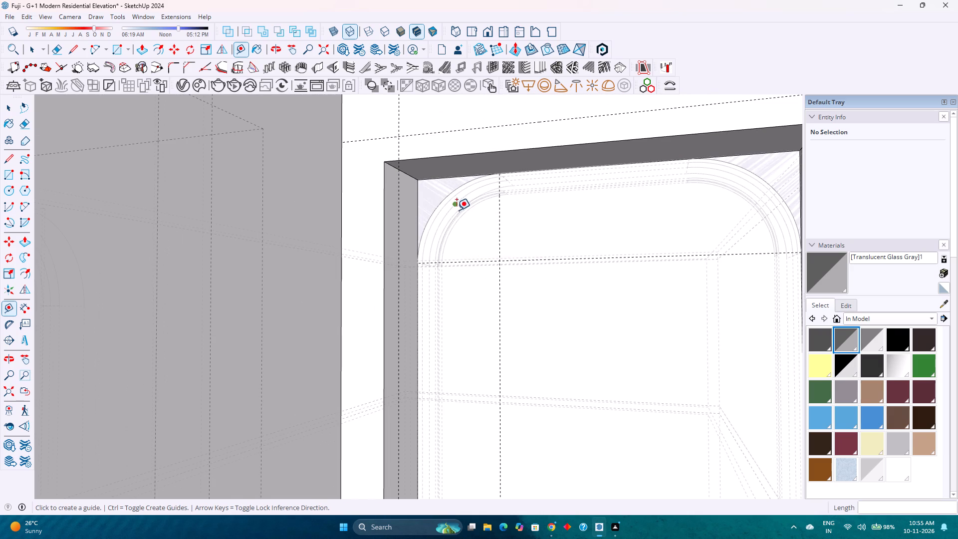
Examine how the arched frame's balcony-side top corner lines up with the new horizontal and vertical guides.
{"action": "scroll", "coordinate": [457, 210], "scroll_direction": "up", "scroll_amount": 14}
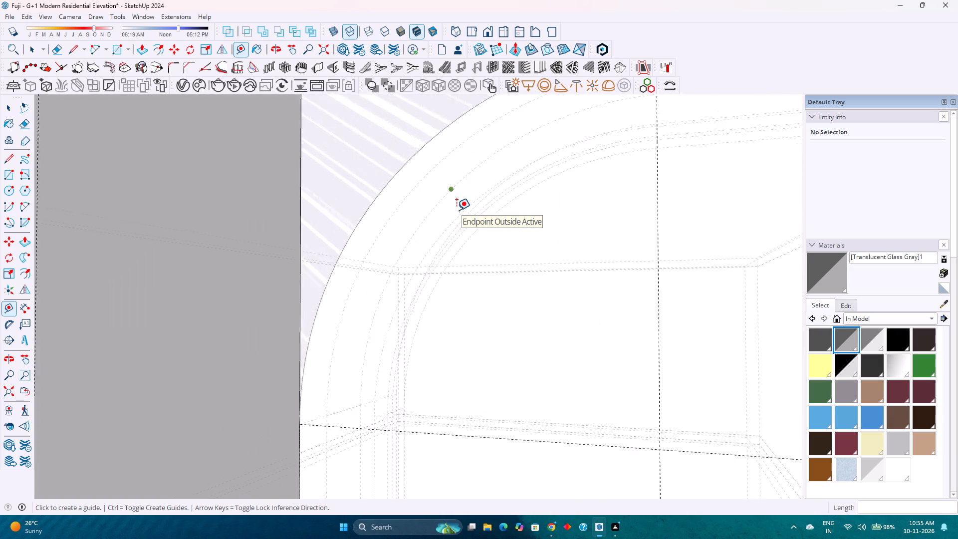
{"action": "scroll", "coordinate": [457, 210], "scroll_direction": "up", "scroll_amount": 3}
{"action": "scroll", "coordinate": [457, 210], "scroll_direction": "down", "scroll_amount": 8}
{"action": "middle_click_drag", "start_coordinate": [437, 254], "coordinate": [334, 248], "text": "shift"}
{"action": "middle_click_drag", "start_coordinate": [327, 247], "coordinate": [303, 247], "text": "shift"}
{"action": "scroll", "coordinate": [304, 245], "scroll_direction": "down", "scroll_amount": 7}
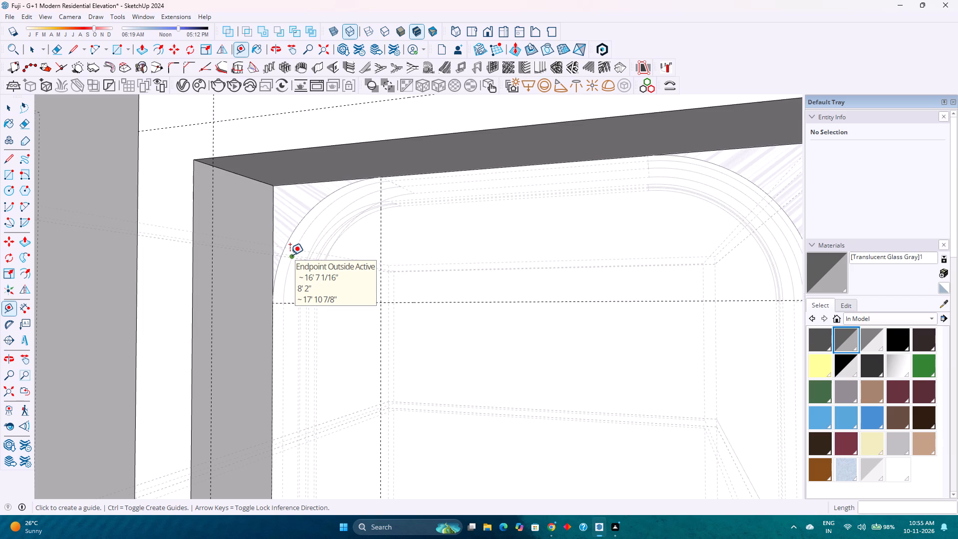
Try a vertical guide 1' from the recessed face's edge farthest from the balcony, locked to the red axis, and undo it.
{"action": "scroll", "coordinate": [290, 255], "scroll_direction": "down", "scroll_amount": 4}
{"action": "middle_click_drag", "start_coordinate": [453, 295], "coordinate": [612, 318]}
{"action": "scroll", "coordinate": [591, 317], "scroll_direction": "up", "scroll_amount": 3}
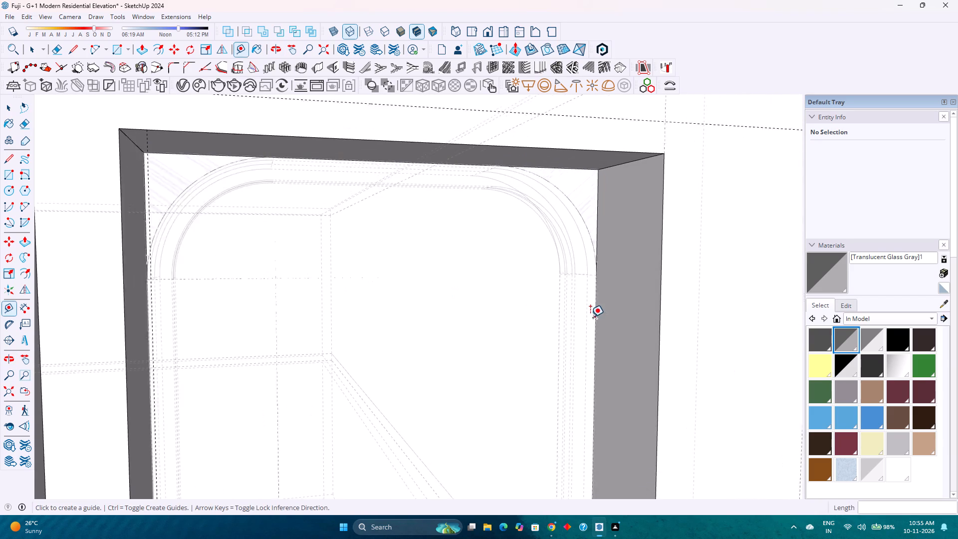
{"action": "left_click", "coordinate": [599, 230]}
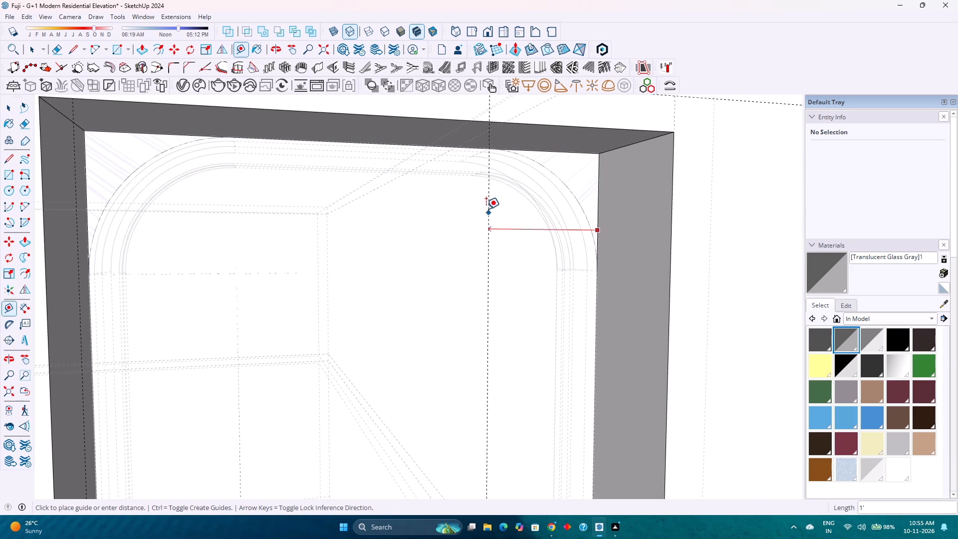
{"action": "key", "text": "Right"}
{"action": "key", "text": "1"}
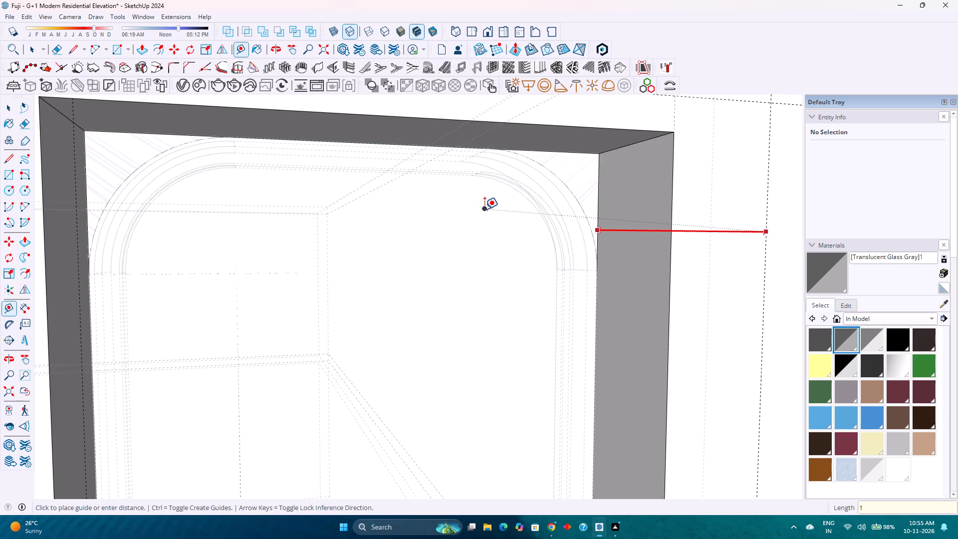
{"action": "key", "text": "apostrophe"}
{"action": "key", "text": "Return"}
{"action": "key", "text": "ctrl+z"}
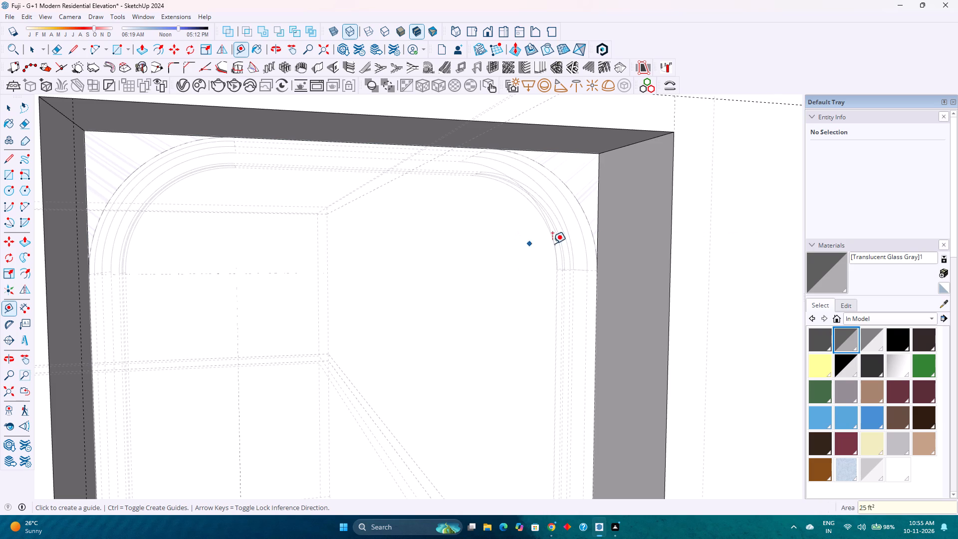
Place a vertical guide 1' inward from the recessed face's edge farthest from the balcony.
{"action": "left_click", "coordinate": [598, 213]}
{"action": "key", "text": "1"}
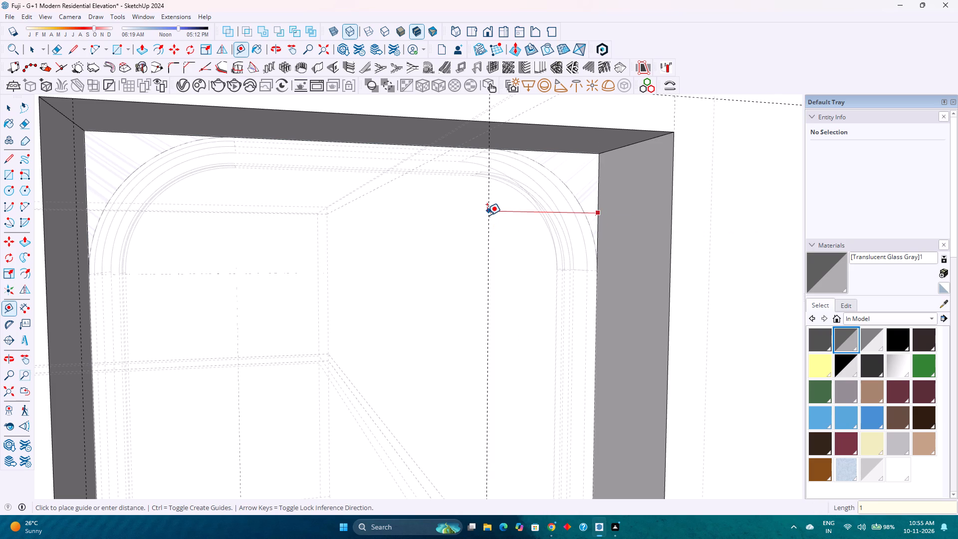
{"action": "key", "text": "apostrophe"}
{"action": "key", "text": "Return"}
Draw tangent 1' radius arcs across both top corners of the recessed face, between the guide ends and following the arched frame.
{"action": "middle_click_drag", "start_coordinate": [492, 243], "coordinate": [449, 233]}
{"action": "scroll", "coordinate": [449, 233], "scroll_direction": "down", "scroll_amount": 1}
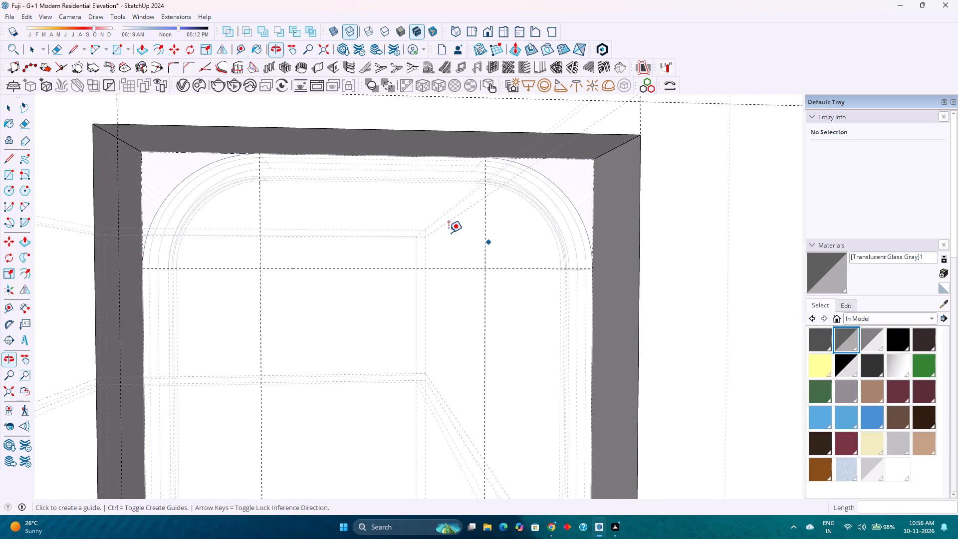
{"action": "scroll", "coordinate": [410, 244], "scroll_direction": "down", "scroll_amount": 3}
{"action": "key", "text": "a"}
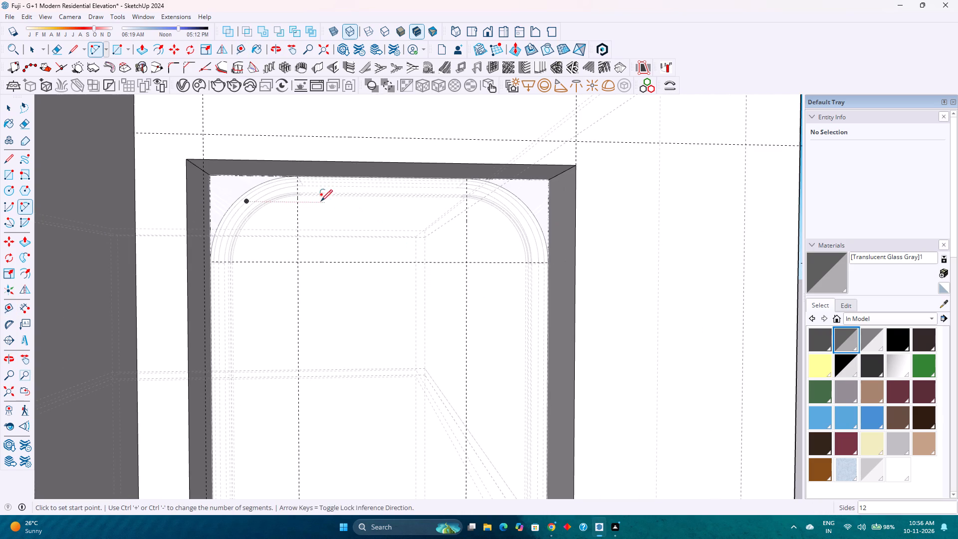
{"action": "left_click", "coordinate": [212, 263]}
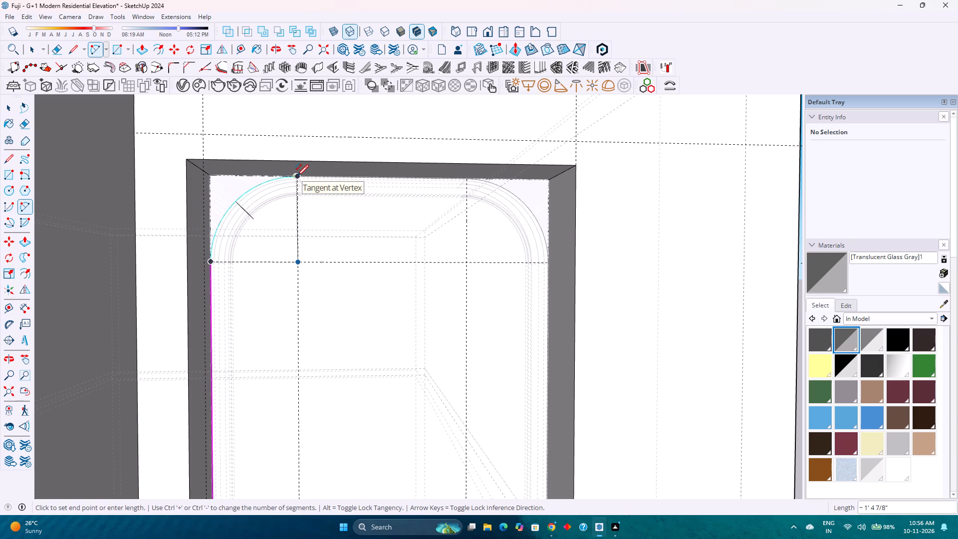
{"action": "double_click", "coordinate": [299, 176]}
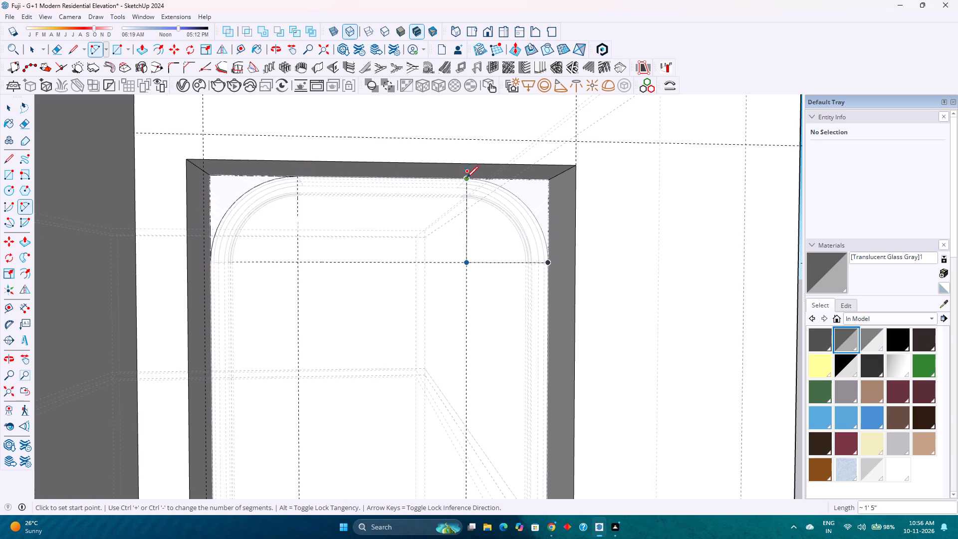
{"action": "left_click", "coordinate": [465, 177]}
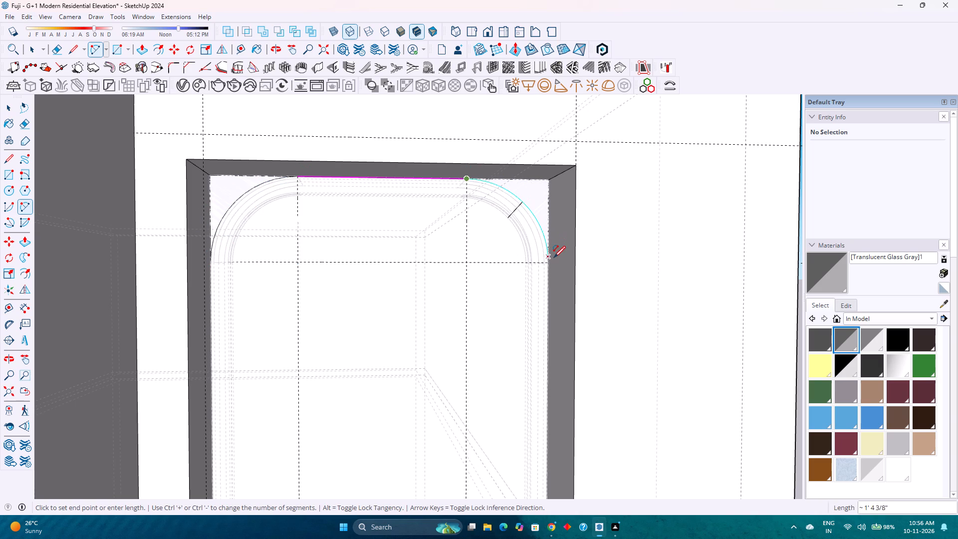
{"action": "double_click", "coordinate": [551, 262]}
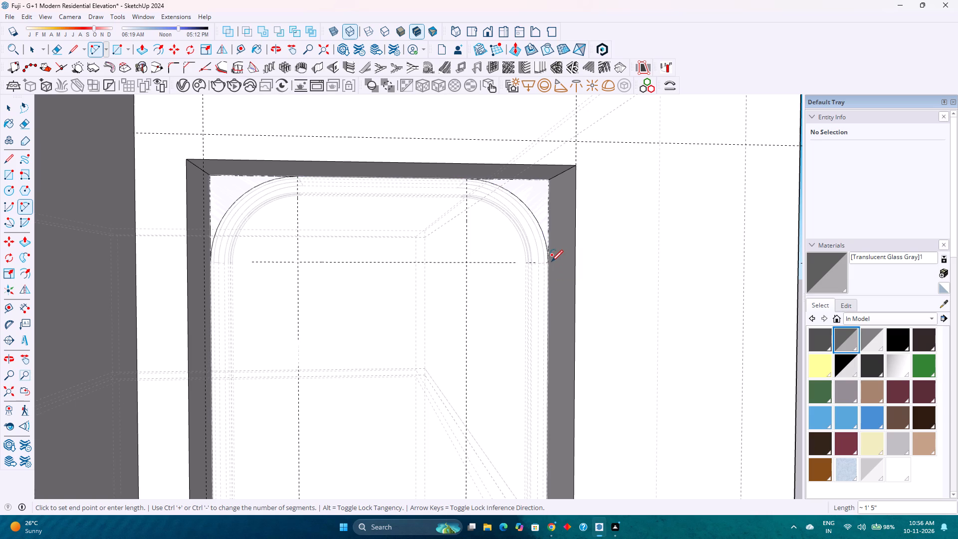
Set the segments of the top corner arc farthest from the balcony to 120.
{"action": "key", "text": "space"}
{"action": "left_click", "coordinate": [529, 210]}
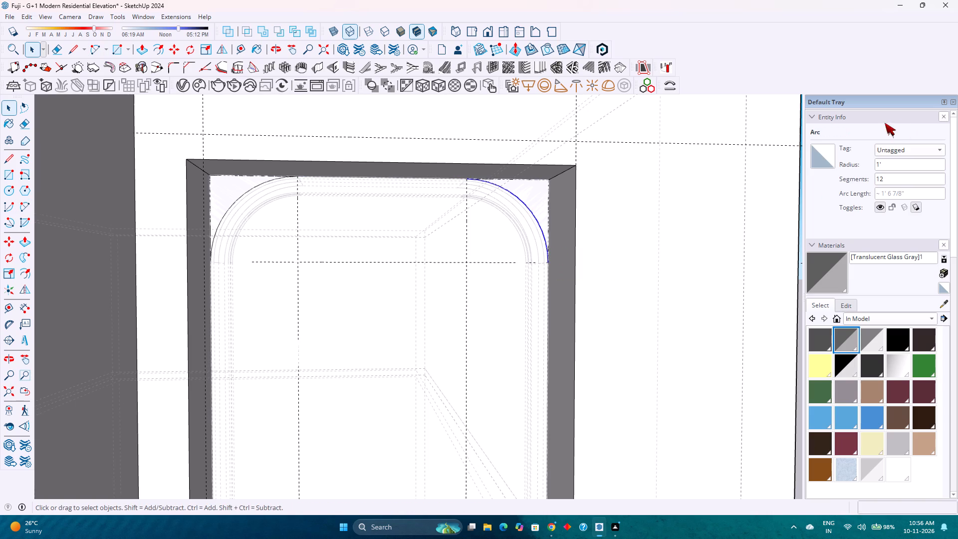
{"action": "left_click", "coordinate": [901, 176]}
{"action": "key", "text": "0"}
{"action": "key", "text": "Return"}
Set the segments of the recessed face's top corner arc nearest the balcony to 120.
{"action": "left_click", "coordinate": [245, 194]}
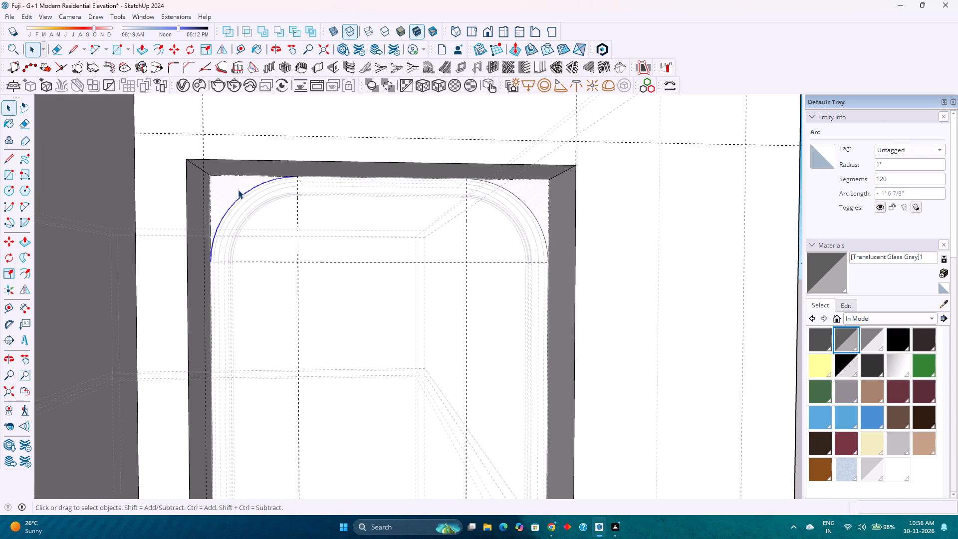
{"action": "left_click", "coordinate": [238, 190]}
{"action": "left_click", "coordinate": [243, 193]}
{"action": "left_click", "coordinate": [901, 178]}
{"action": "key", "text": "0"}
{"action": "key", "text": "Return"}
Push the sill face of the front wall opening downward, trying 6" first and settling on 3".
{"action": "scroll", "coordinate": [267, 336], "scroll_direction": "down", "scroll_amount": 9}
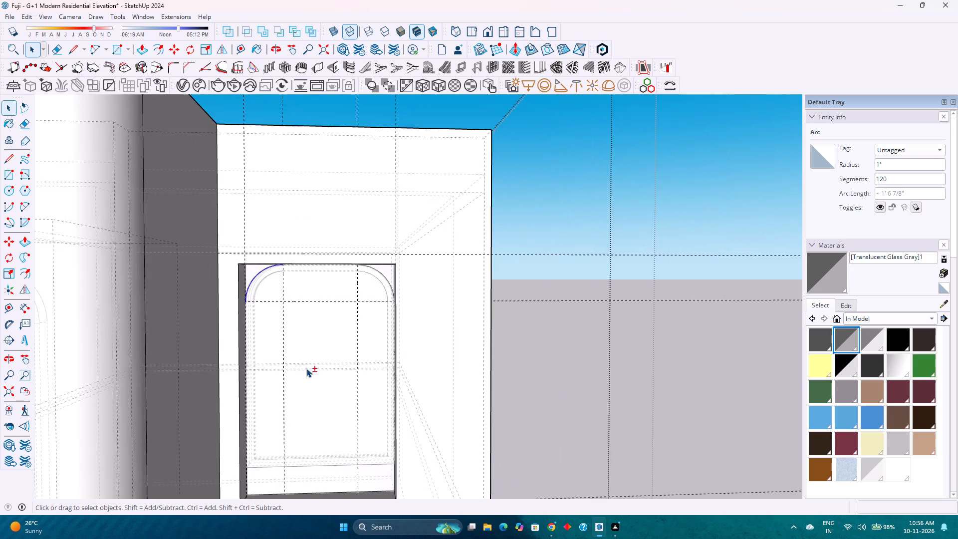
{"action": "middle_click_drag", "start_coordinate": [306, 367], "coordinate": [283, 300], "text": "shift"}
{"action": "scroll", "coordinate": [282, 400], "scroll_direction": "up", "scroll_amount": 3}
{"action": "middle_click_drag", "start_coordinate": [275, 399], "coordinate": [233, 366]}
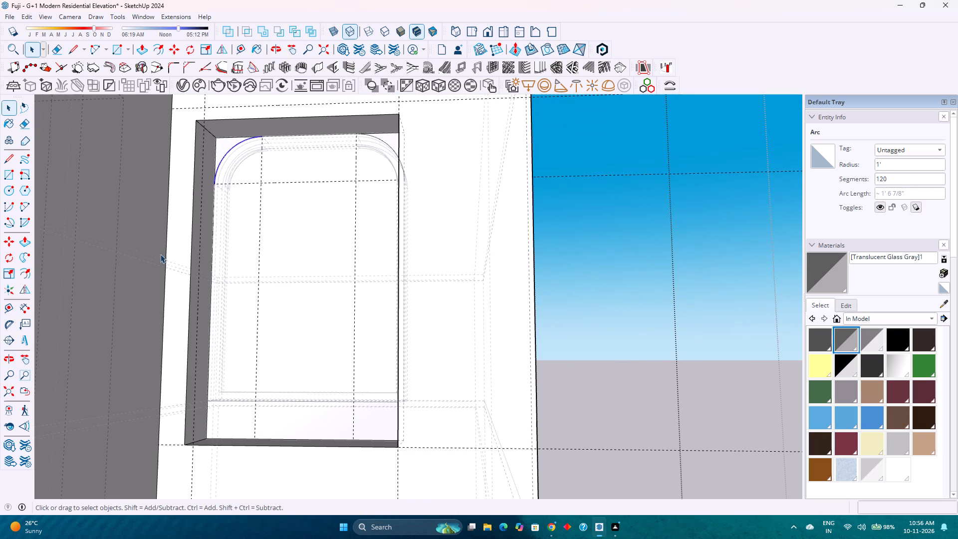
{"action": "scroll", "coordinate": [242, 200], "scroll_direction": "down", "scroll_amount": 3}
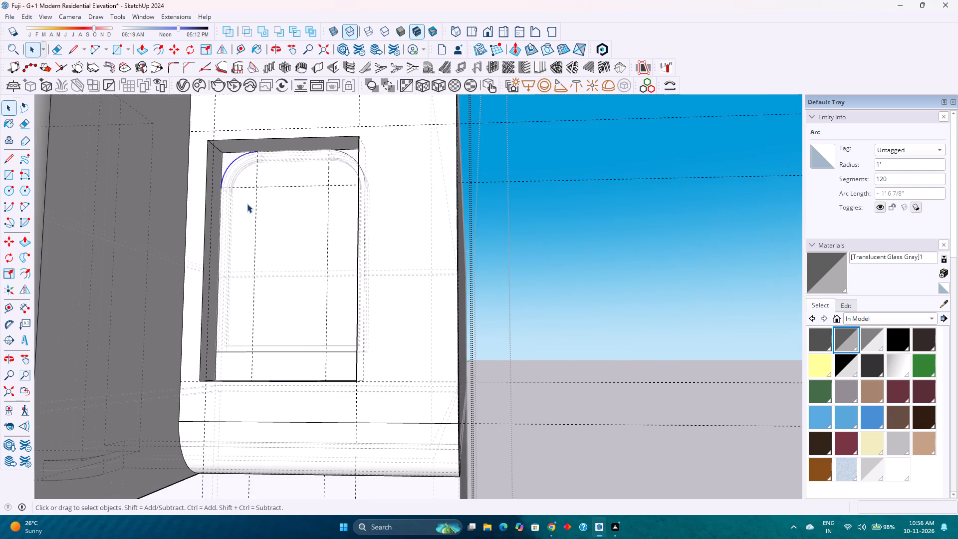
{"action": "middle_click_drag", "start_coordinate": [292, 260], "coordinate": [300, 315]}
{"action": "middle_click", "coordinate": [300, 315]}
{"action": "key", "text": "k"}
{"action": "middle_click_drag", "start_coordinate": [266, 377], "coordinate": [281, 415]}
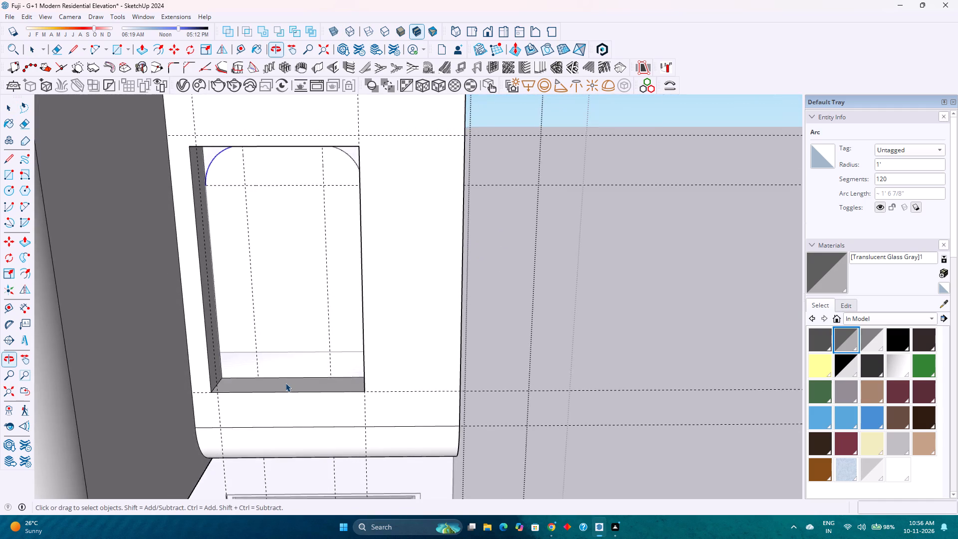
{"action": "scroll", "coordinate": [285, 382], "scroll_direction": "up", "scroll_amount": 3}
{"action": "key", "text": "p"}
{"action": "left_click", "coordinate": [281, 389]}
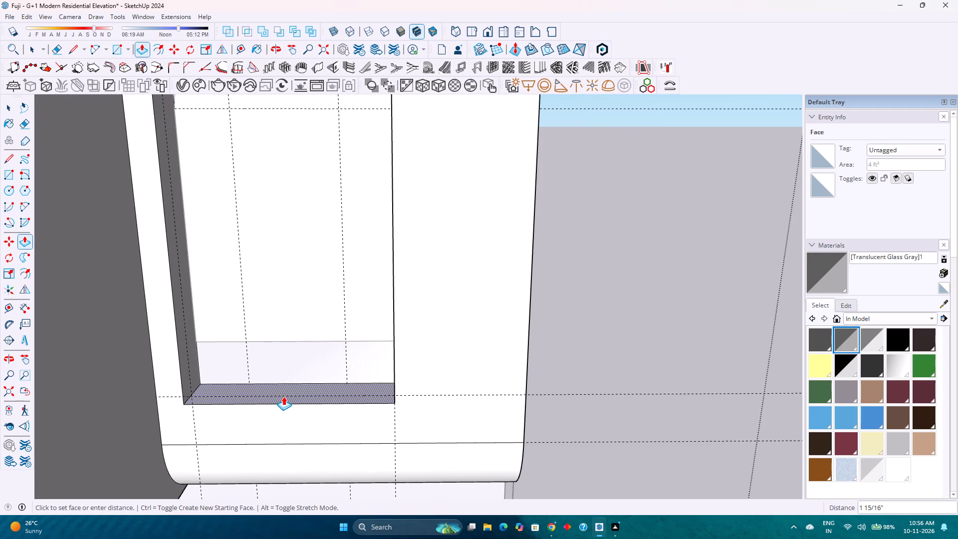
{"action": "key", "text": "6"}
{"action": "key", "text": "Return"}
{"action": "middle_click_drag", "start_coordinate": [257, 382], "coordinate": [239, 344]}
{"action": "key", "text": "3"}
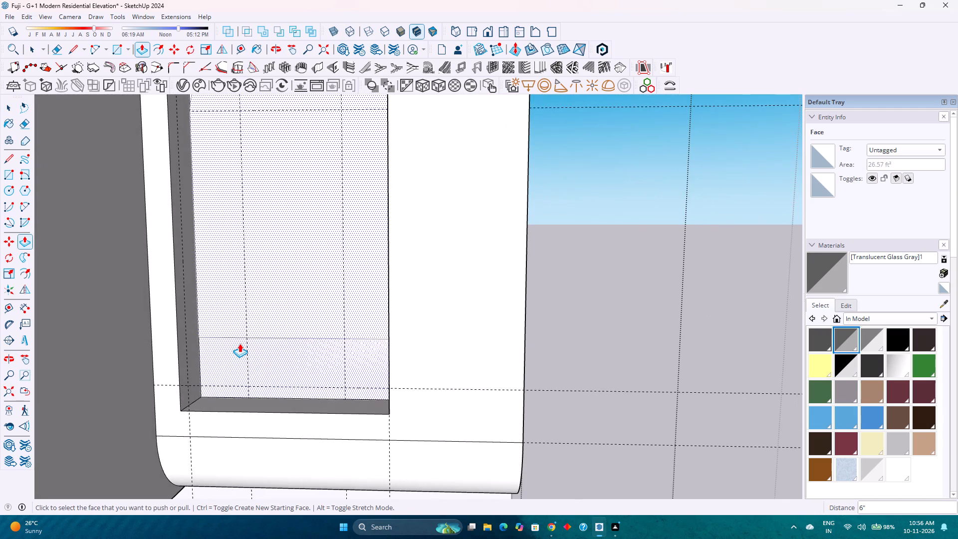
{"action": "key", "text": "Return"}
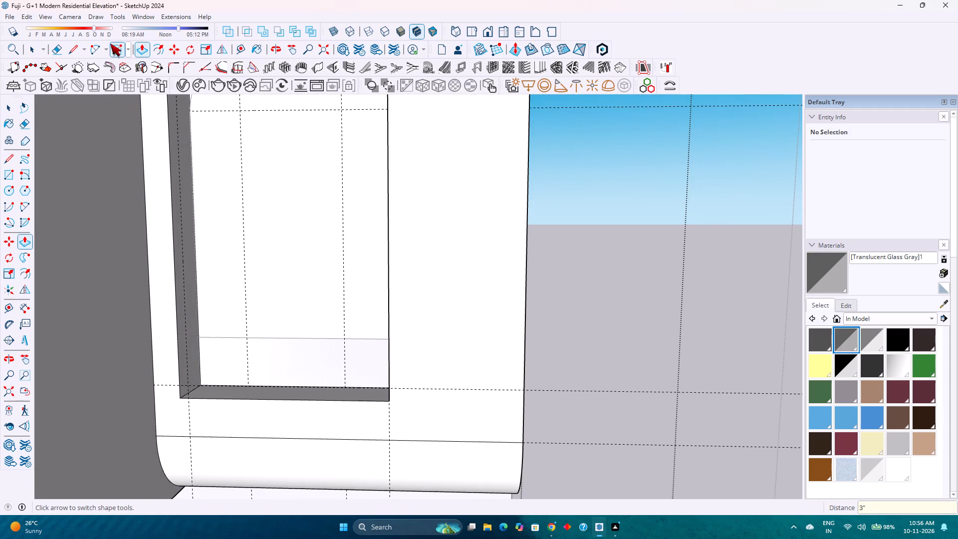
Place a horizontal guide 1' above the recessed face's bottom edge, locked to the vertical axis.
{"action": "left_click", "coordinate": [237, 51]}
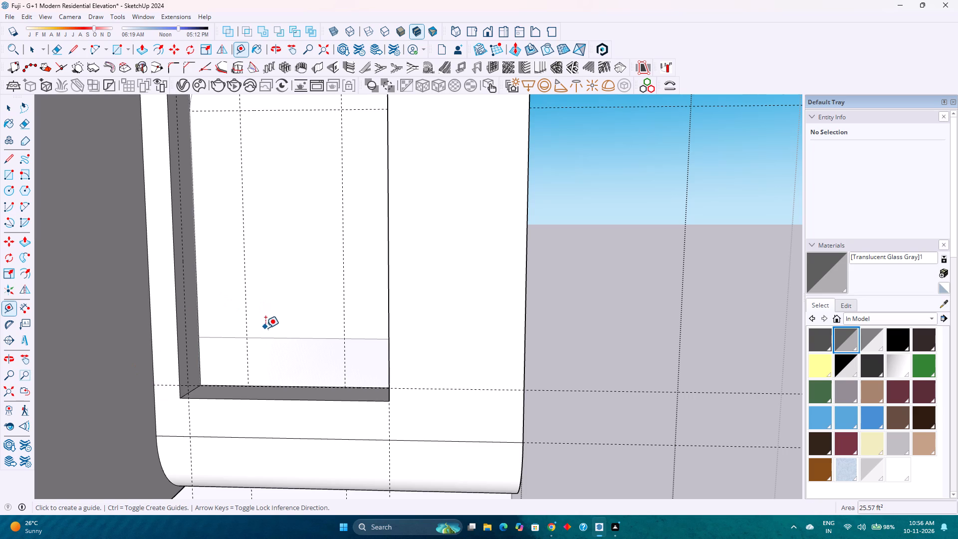
{"action": "scroll", "coordinate": [169, 396], "scroll_direction": "up", "scroll_amount": 3}
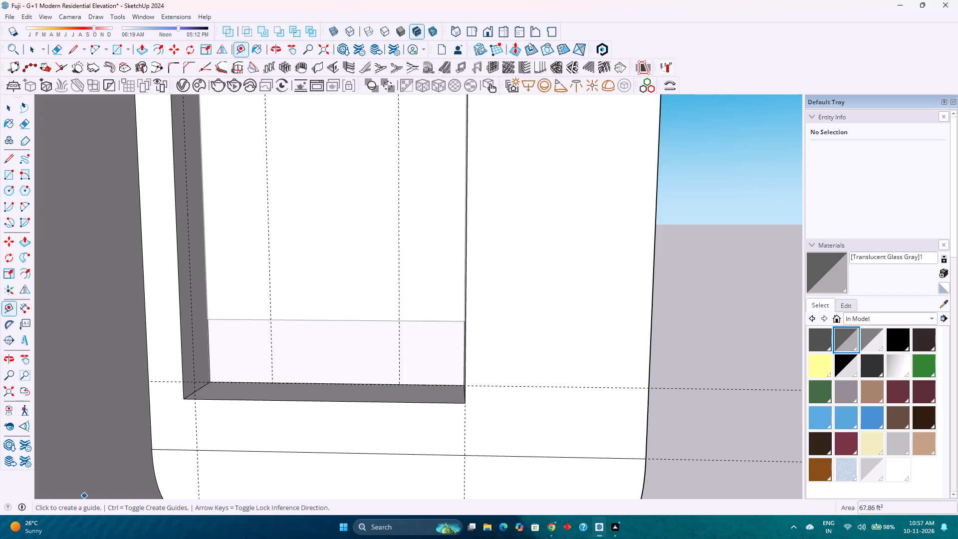
{"action": "scroll", "coordinate": [317, 358], "scroll_direction": "up", "scroll_amount": 2}
{"action": "middle_click_drag", "start_coordinate": [313, 360], "coordinate": [308, 366]}
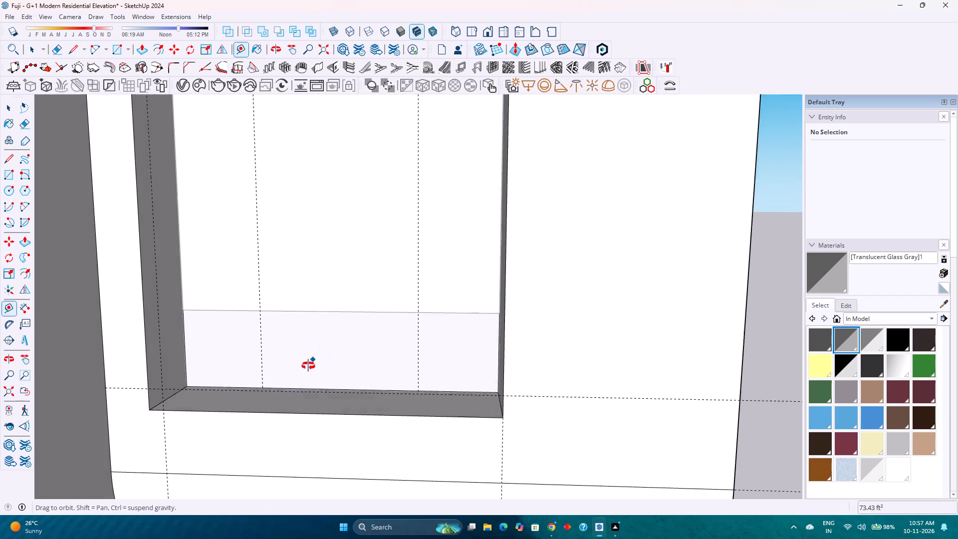
{"action": "middle_click_drag", "start_coordinate": [308, 366], "coordinate": [293, 398]}
{"action": "left_click", "coordinate": [283, 385]}
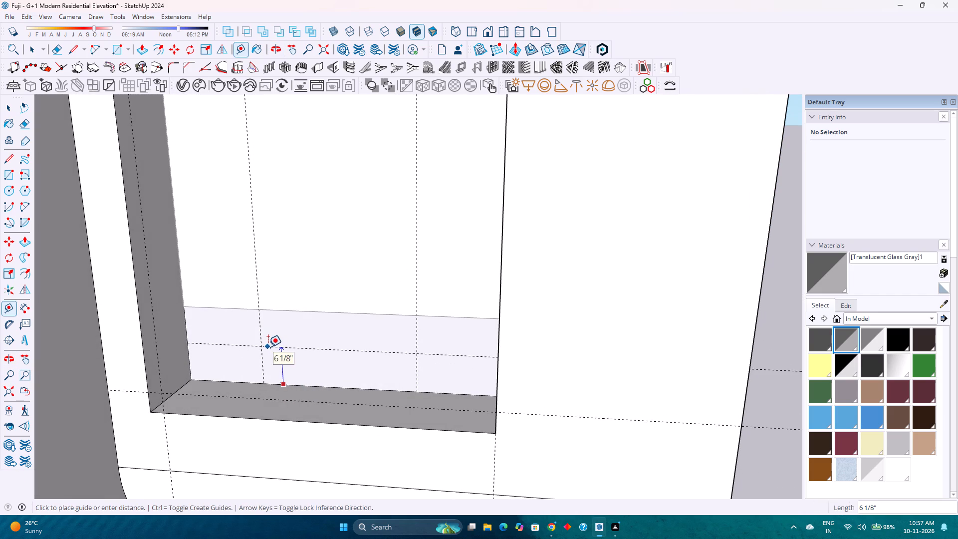
{"action": "key", "text": "Up"}
{"action": "type", "text": "1'"}
{"action": "key", "text": "Return"}
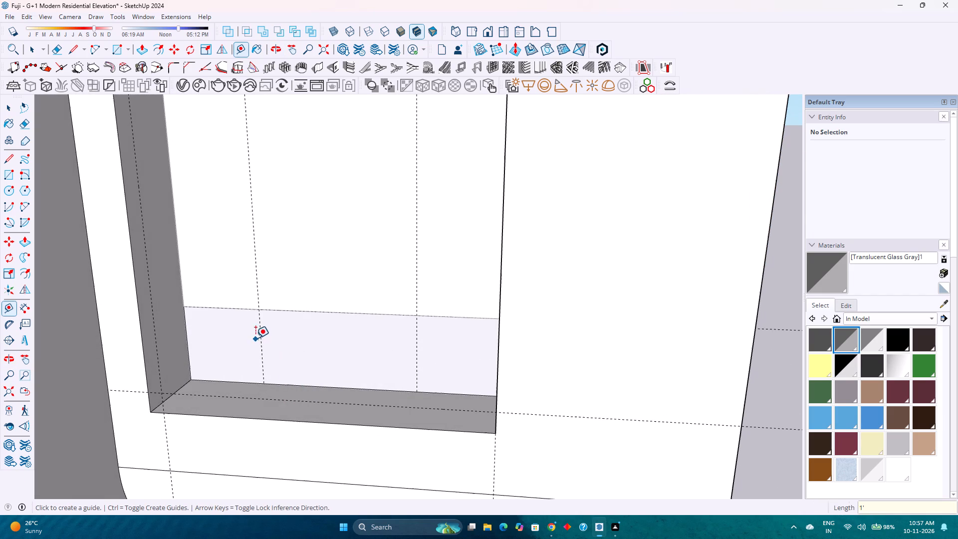
Draw tangent 1' radius arcs across both bottom corners of the recessed face, between the guide ends.
{"action": "key", "text": "a"}
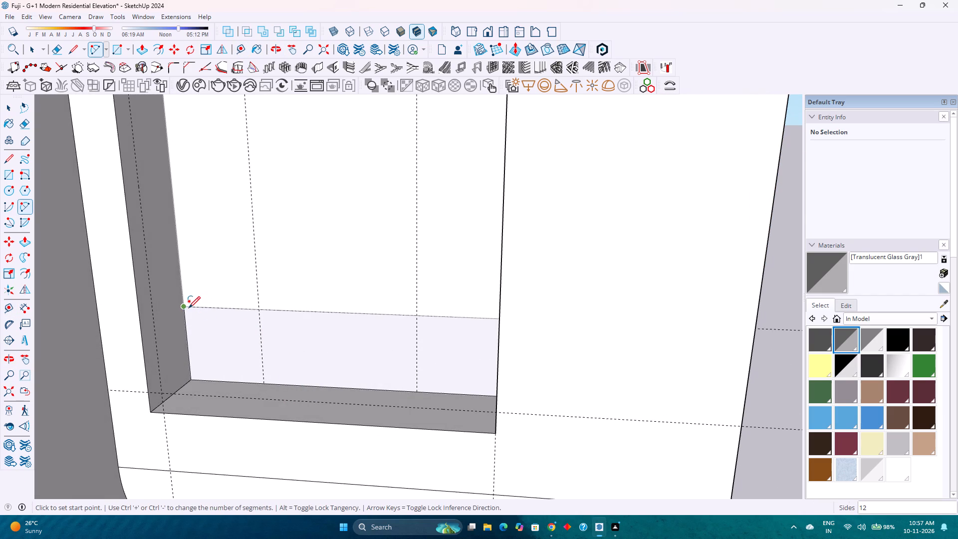
{"action": "left_click", "coordinate": [187, 309]}
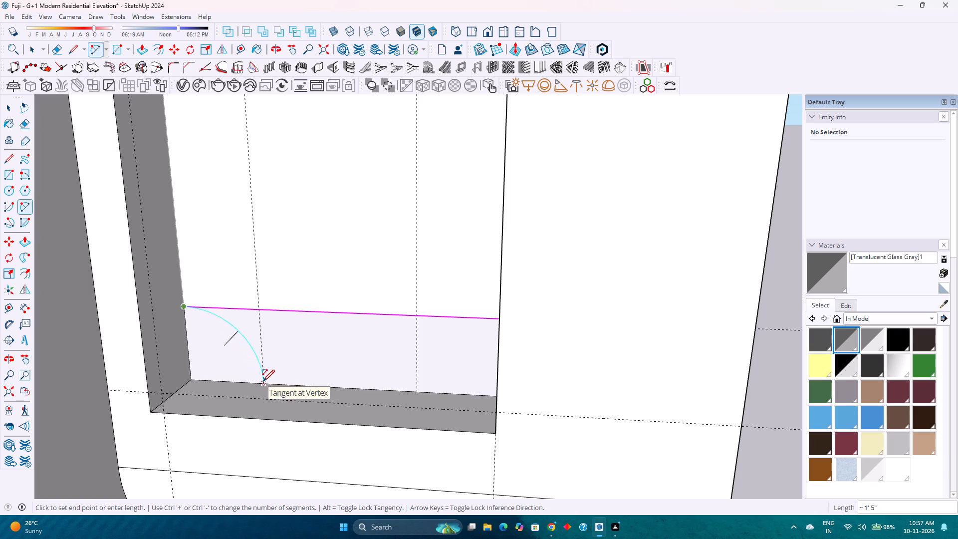
{"action": "key", "text": "Escape"}
{"action": "left_click", "coordinate": [264, 383]}
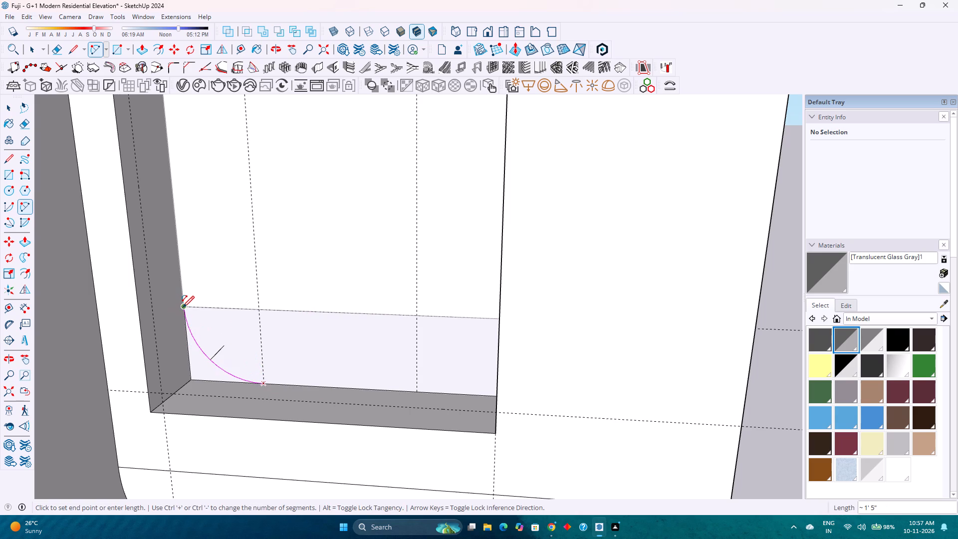
{"action": "double_click", "coordinate": [183, 307]}
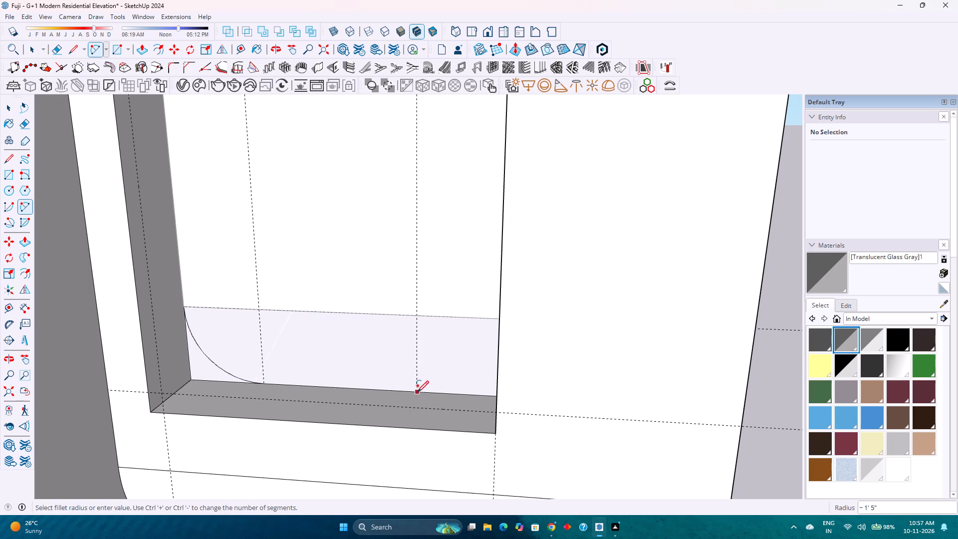
{"action": "scroll", "coordinate": [408, 388], "scroll_direction": "up", "scroll_amount": 1}
{"action": "middle_click_drag", "start_coordinate": [408, 388], "coordinate": [497, 393]}
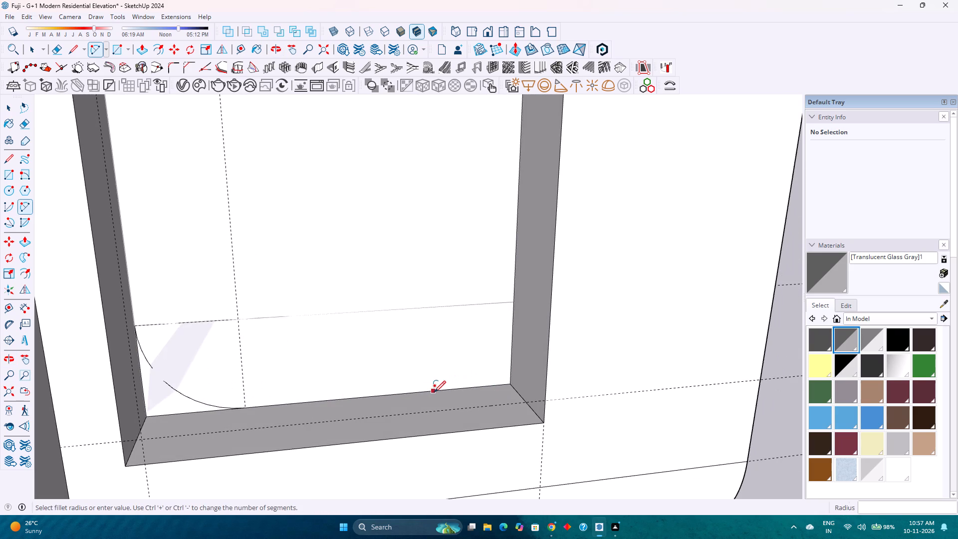
{"action": "scroll", "coordinate": [434, 392], "scroll_direction": "up", "scroll_amount": 1}
{"action": "middle_click_drag", "start_coordinate": [434, 392], "coordinate": [387, 397]}
{"action": "left_click", "coordinate": [423, 391]}
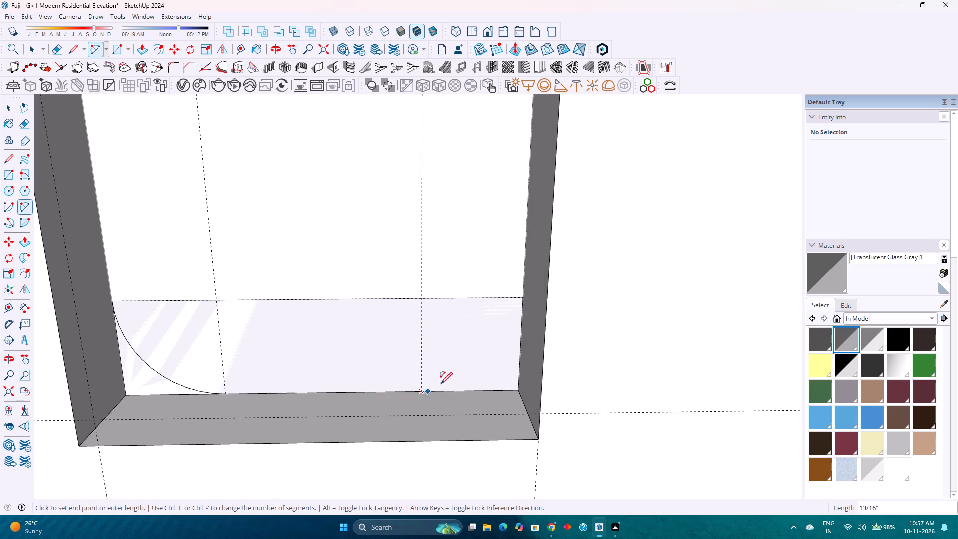
{"action": "double_click", "coordinate": [521, 297]}
{"action": "key", "text": "space"}
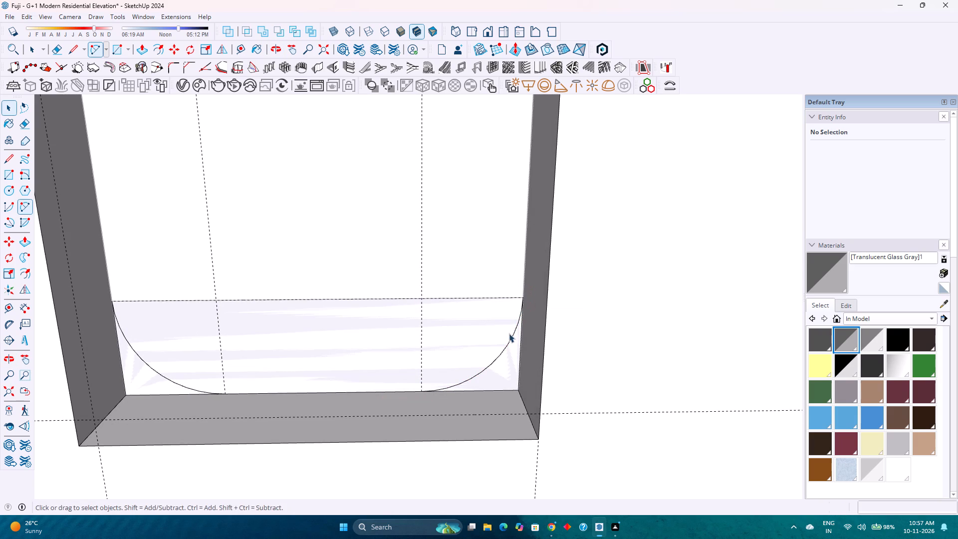
Set the segments of both bottom corner arcs on the recessed face to 120.
{"action": "left_click", "coordinate": [508, 341]}
{"action": "left_click", "coordinate": [886, 179]}
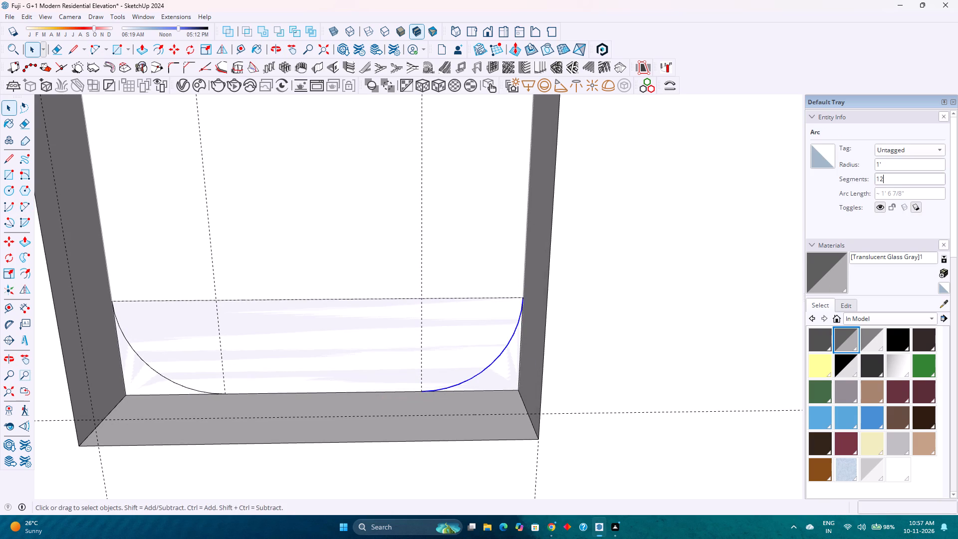
{"action": "key", "text": "0"}
{"action": "key", "text": "Return"}
{"action": "left_click", "coordinate": [197, 389]}
{"action": "left_click", "coordinate": [894, 182]}
{"action": "key", "text": "0"}
{"action": "key", "text": "Return"}
Delete the recessed face enclosed by the four corner arcs to open up the view to the window.
{"action": "left_click", "coordinate": [481, 188]}
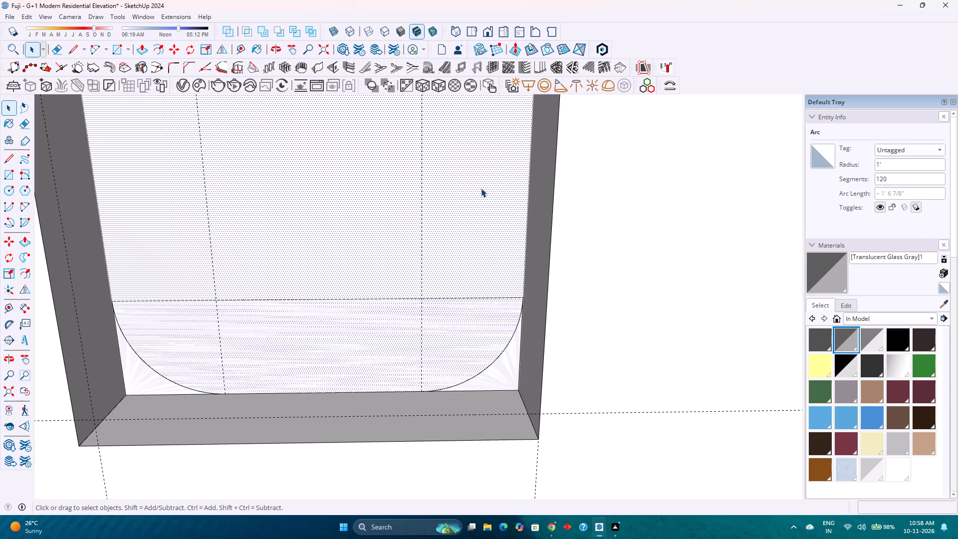
{"action": "key", "text": "Delete"}
Push/Pull the four leftover corner pieces of the recess 1' outward, flush with the front wall.
{"action": "scroll", "coordinate": [343, 278], "scroll_direction": "down", "scroll_amount": 5}
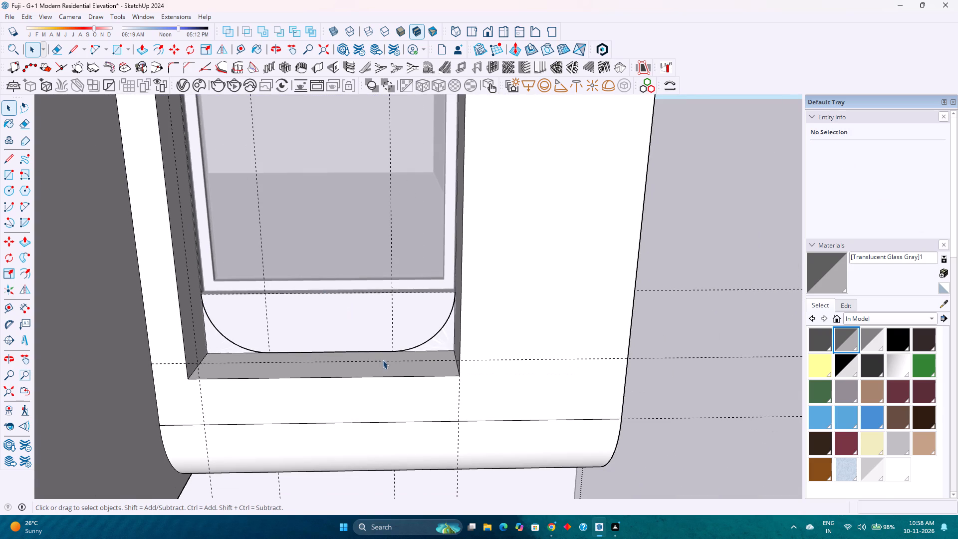
{"action": "key", "text": "p"}
{"action": "left_click", "coordinate": [446, 336]}
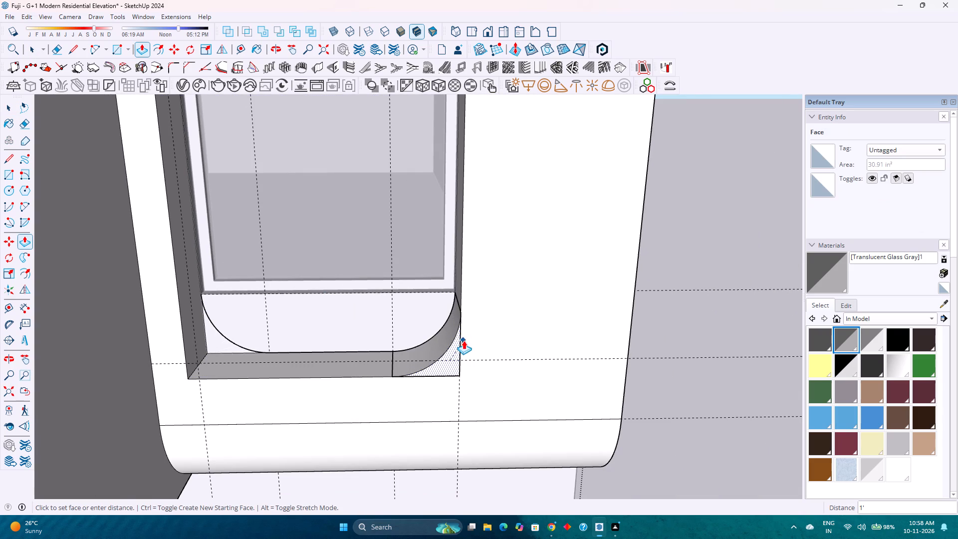
{"action": "left_click", "coordinate": [464, 340]}
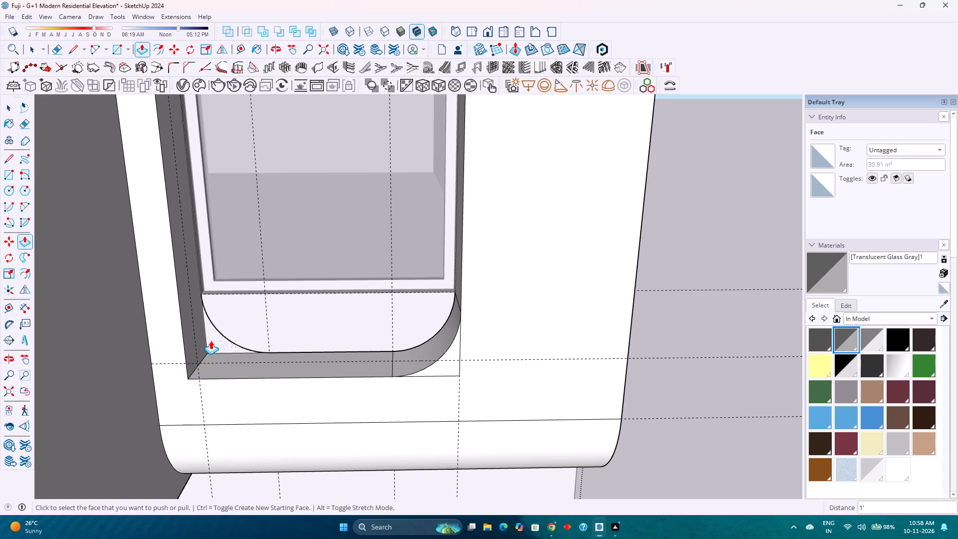
{"action": "double_click", "coordinate": [211, 335]}
{"action": "scroll", "coordinate": [228, 320], "scroll_direction": "down", "scroll_amount": 5}
{"action": "middle_click_drag", "start_coordinate": [292, 196], "coordinate": [309, 344], "text": "shift"}
{"action": "double_click", "coordinate": [213, 248]}
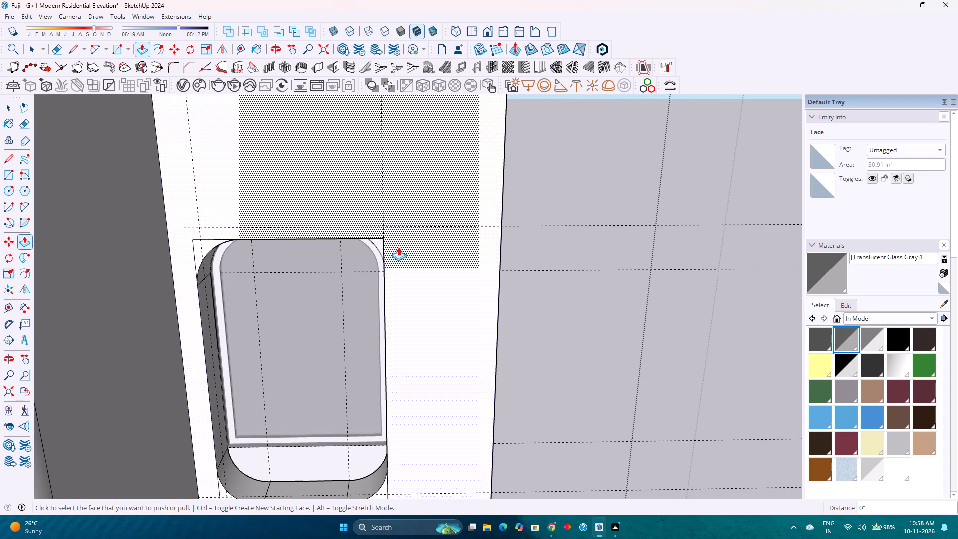
{"action": "scroll", "coordinate": [367, 249], "scroll_direction": "up", "scroll_amount": 2}
{"action": "middle_click_drag", "start_coordinate": [367, 249], "coordinate": [415, 217]}
{"action": "double_click", "coordinate": [382, 236]}
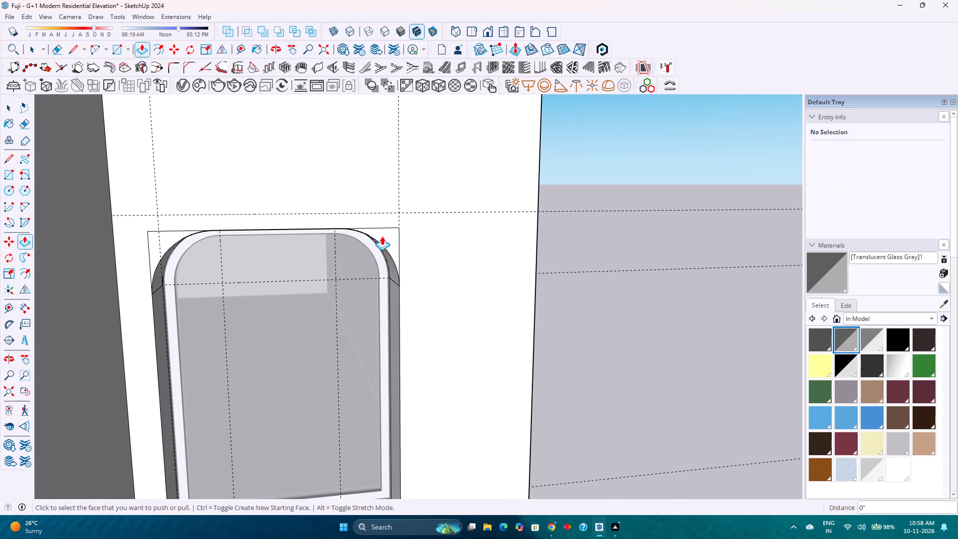
Erase the leftover square edges at the opening's top corners, plus the vertical and horizontal guides running past them.
{"action": "scroll", "coordinate": [295, 242], "scroll_direction": "down", "scroll_amount": 4}
{"action": "key", "text": "e"}
{"action": "left_click_drag", "start_coordinate": [205, 233], "coordinate": [202, 236]}
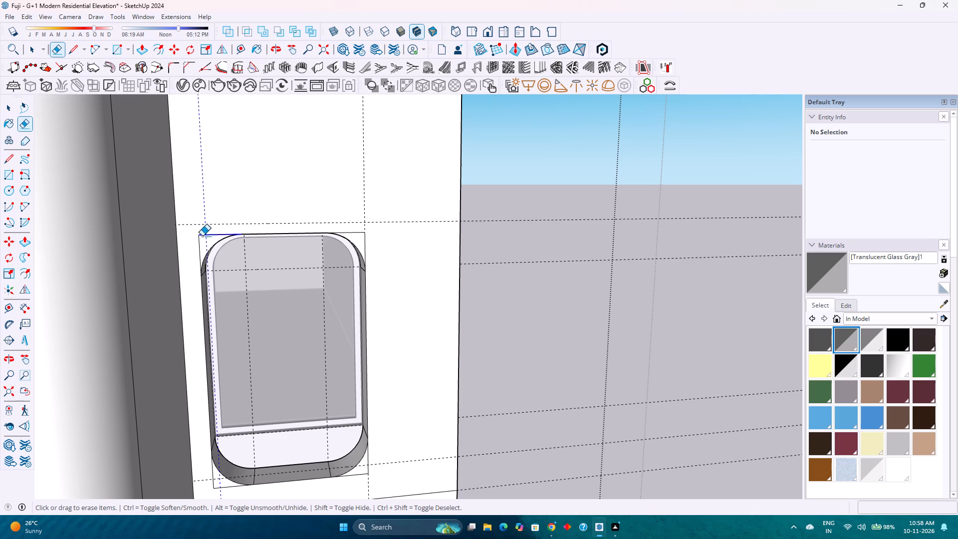
{"action": "left_click_drag", "start_coordinate": [202, 236], "coordinate": [200, 237]}
{"action": "left_click_drag", "start_coordinate": [347, 229], "coordinate": [373, 241]}
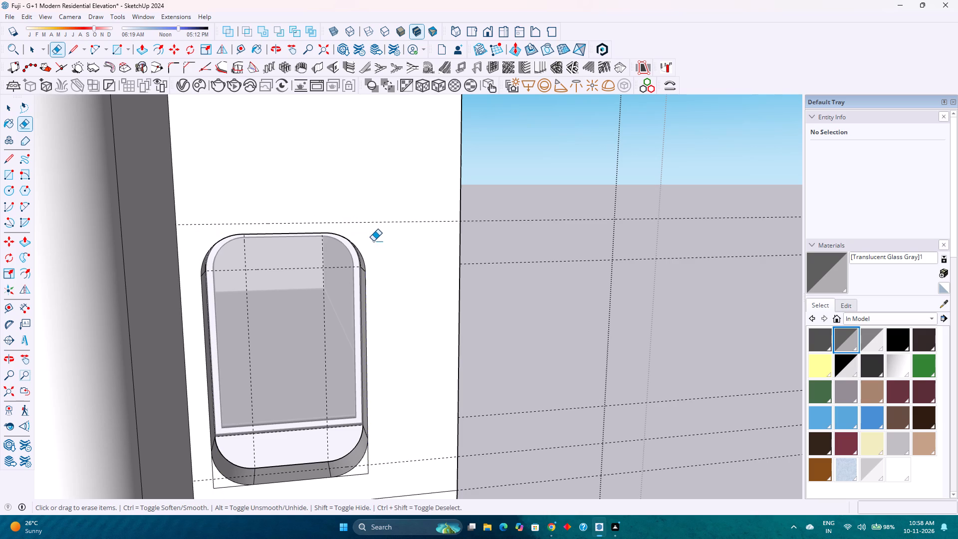
{"action": "left_click_drag", "start_coordinate": [375, 230], "coordinate": [368, 217]}
Erase the leftover square edges at the opening's bottom corners and the horizontal guide crossing them.
{"action": "scroll", "coordinate": [357, 209], "scroll_direction": "down", "scroll_amount": 5}
{"action": "middle_click_drag", "start_coordinate": [364, 340], "coordinate": [316, 306]}
{"action": "scroll", "coordinate": [397, 412], "scroll_direction": "up", "scroll_amount": 3}
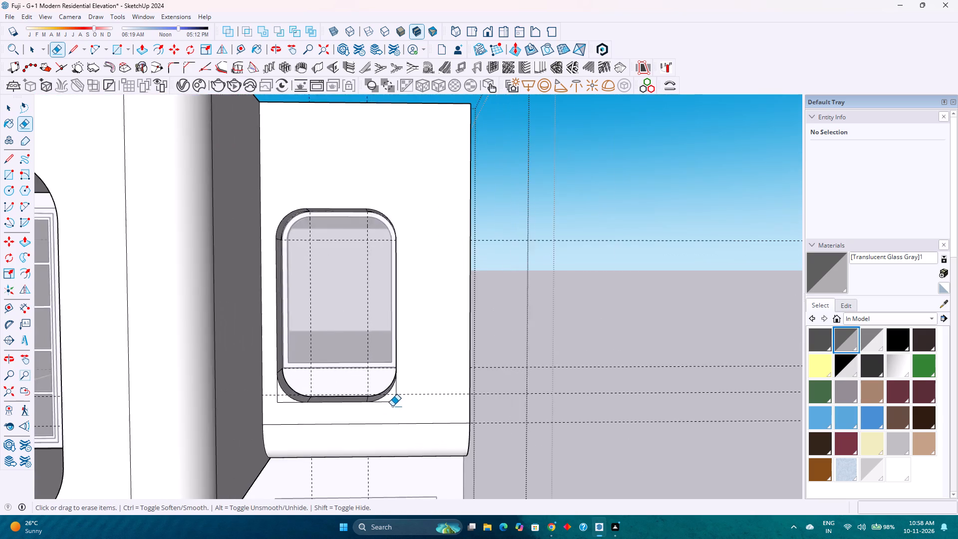
{"action": "scroll", "coordinate": [392, 406], "scroll_direction": "up", "scroll_amount": 3}
{"action": "left_click_drag", "start_coordinate": [393, 397], "coordinate": [383, 403]}
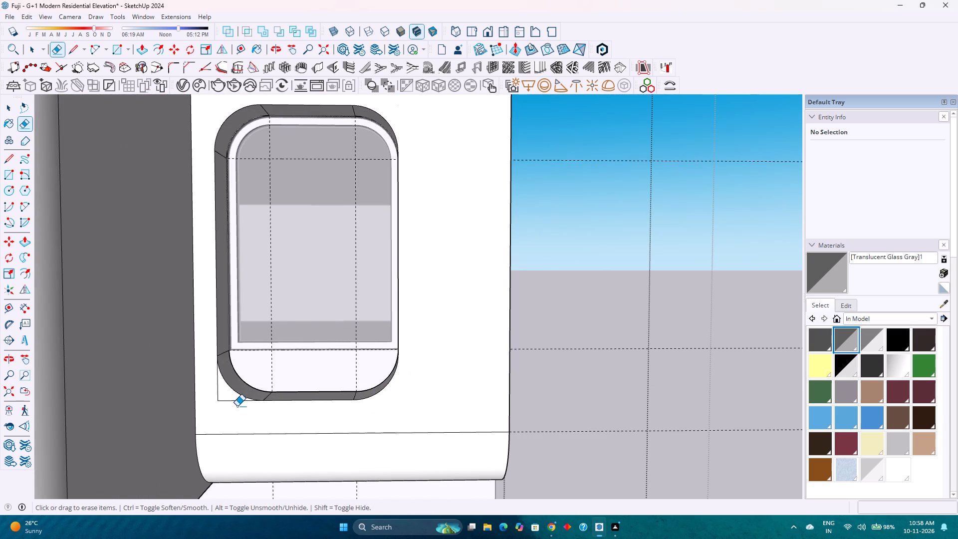
{"action": "left_click_drag", "start_coordinate": [236, 405], "coordinate": [214, 389]}
{"action": "scroll", "coordinate": [272, 379], "scroll_direction": "down", "scroll_amount": 5}
{"action": "scroll", "coordinate": [507, 290], "scroll_direction": "down", "scroll_amount": 4}
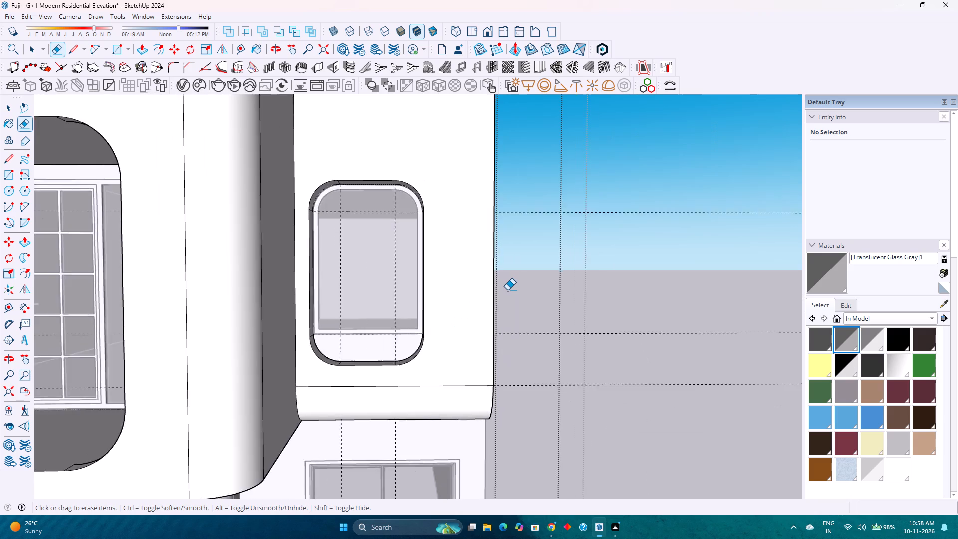
{"action": "scroll", "coordinate": [507, 290], "scroll_direction": "down", "scroll_amount": 5}
{"action": "key", "text": "space"}
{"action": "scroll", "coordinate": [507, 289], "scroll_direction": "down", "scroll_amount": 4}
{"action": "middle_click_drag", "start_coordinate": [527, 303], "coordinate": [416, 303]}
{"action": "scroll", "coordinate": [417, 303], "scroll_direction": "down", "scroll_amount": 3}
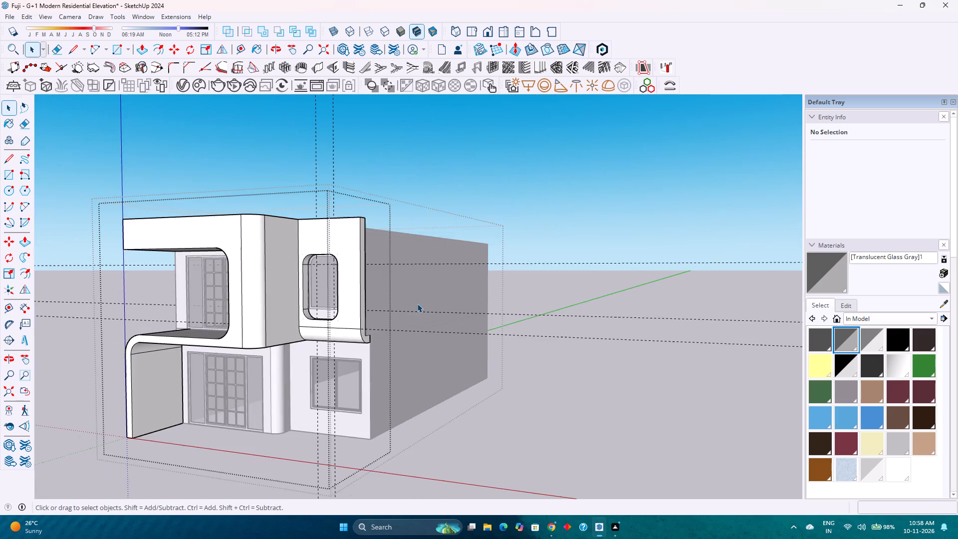
Examine the rounded wall opening and the whole front elevation from several angles, near and far.
{"action": "middle_click", "coordinate": [364, 313]}
{"action": "middle_click_drag", "start_coordinate": [364, 313], "coordinate": [469, 313]}
{"action": "scroll", "coordinate": [472, 312], "scroll_direction": "down", "scroll_amount": 4}
{"action": "middle_click_drag", "start_coordinate": [364, 310], "coordinate": [414, 355], "text": "shift"}
{"action": "middle_click_drag", "start_coordinate": [405, 351], "coordinate": [419, 349]}
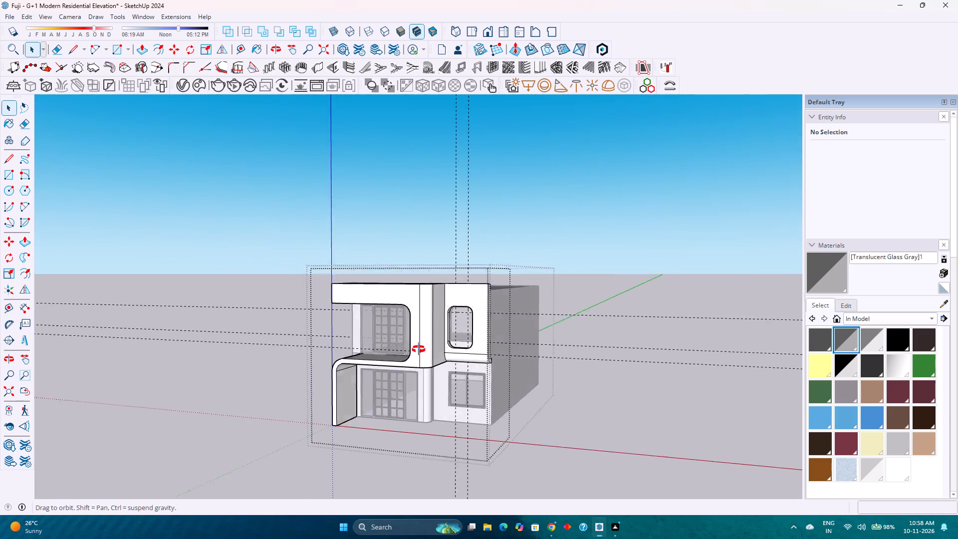
{"action": "middle_click_drag", "start_coordinate": [419, 349], "coordinate": [427, 348]}
{"action": "middle_click_drag", "start_coordinate": [427, 348], "coordinate": [402, 300]}
{"action": "scroll", "coordinate": [467, 335], "scroll_direction": "up", "scroll_amount": 6}
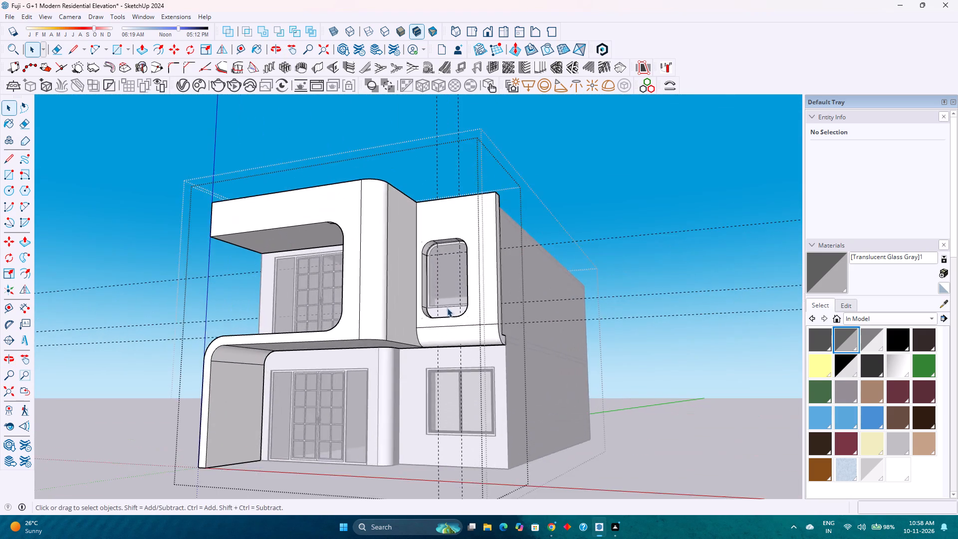
{"action": "middle_click_drag", "start_coordinate": [446, 307], "coordinate": [438, 413]}
{"action": "scroll", "coordinate": [592, 306], "scroll_direction": "down", "scroll_amount": 5}
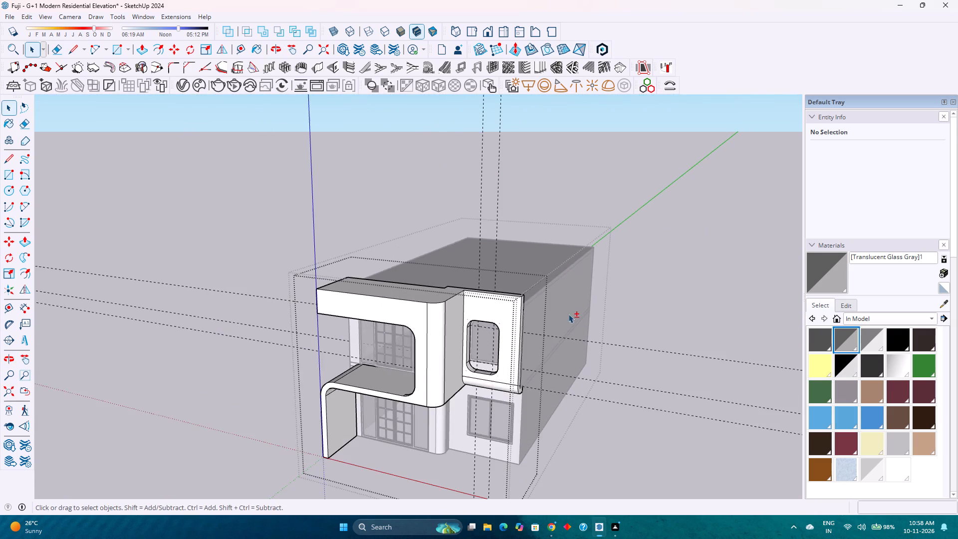
Delete the three remaining horizontal guides and the two vertical guides crossing the upper-floor window opening.
{"action": "middle_click_drag", "start_coordinate": [566, 314], "coordinate": [521, 288], "text": "shift"}
{"action": "left_click_drag", "start_coordinate": [629, 421], "coordinate": [578, 268]}
{"action": "key", "text": "Delete"}
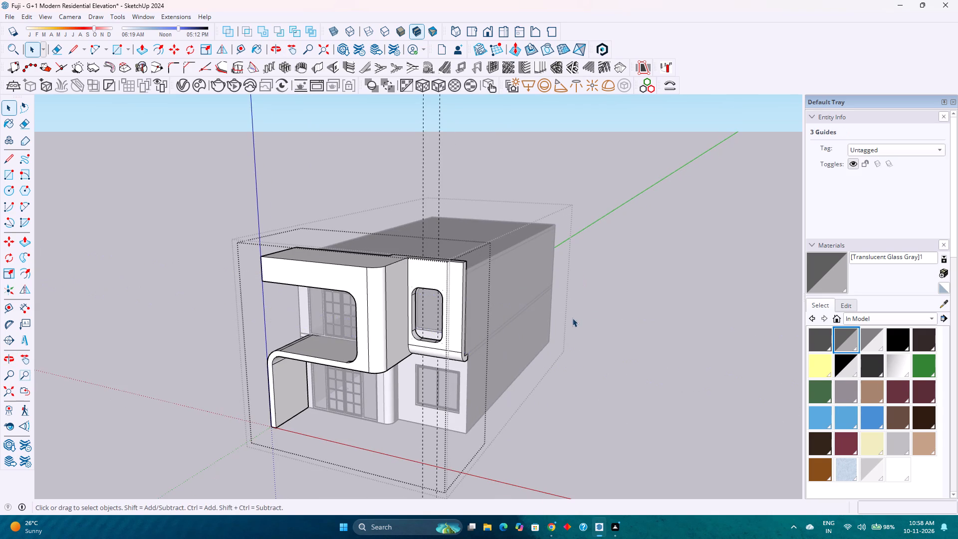
{"action": "scroll", "coordinate": [571, 319], "scroll_direction": "down", "scroll_amount": 1}
{"action": "scroll", "coordinate": [520, 390], "scroll_direction": "down", "scroll_amount": 5}
{"action": "middle_click_drag", "start_coordinate": [520, 381], "coordinate": [549, 317]}
{"action": "left_click_drag", "start_coordinate": [547, 446], "coordinate": [421, 428]}
{"action": "key", "text": "Delete"}
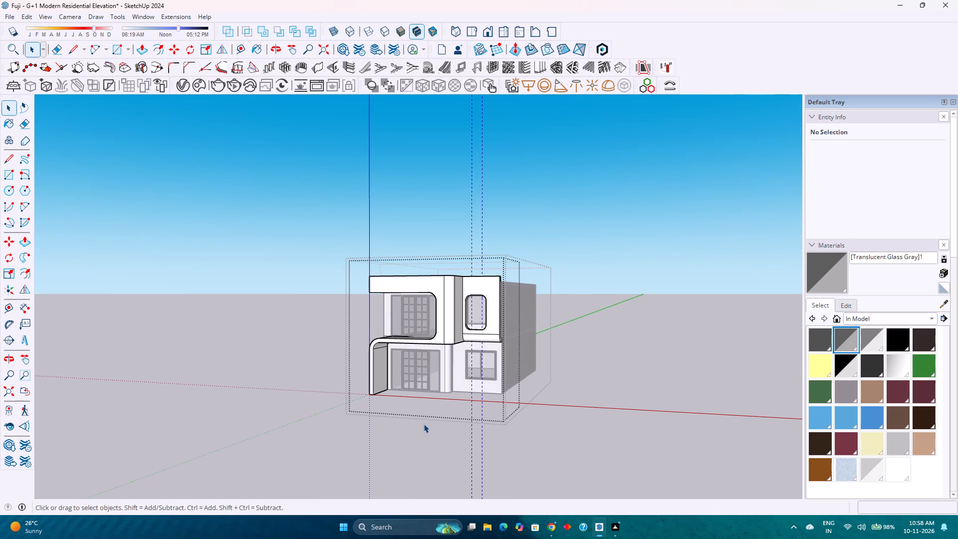
{"action": "key", "text": "Delete"}
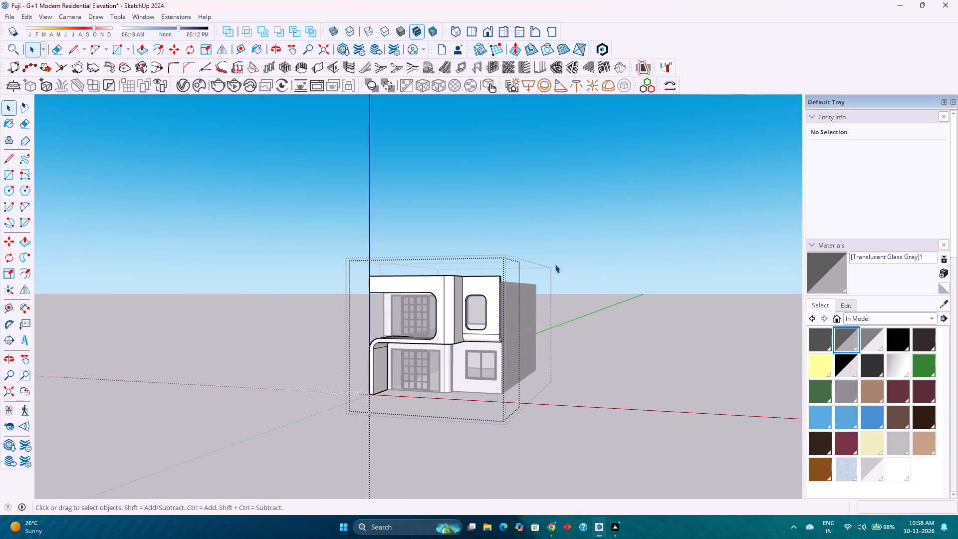
Close the front wall group being edited and save the model.
{"action": "left_click", "coordinate": [555, 264]}
{"action": "scroll", "coordinate": [496, 254], "scroll_direction": "up", "scroll_amount": 4}
{"action": "middle_click_drag", "start_coordinate": [479, 252], "coordinate": [531, 234]}
{"action": "key", "text": "ctrl+s"}
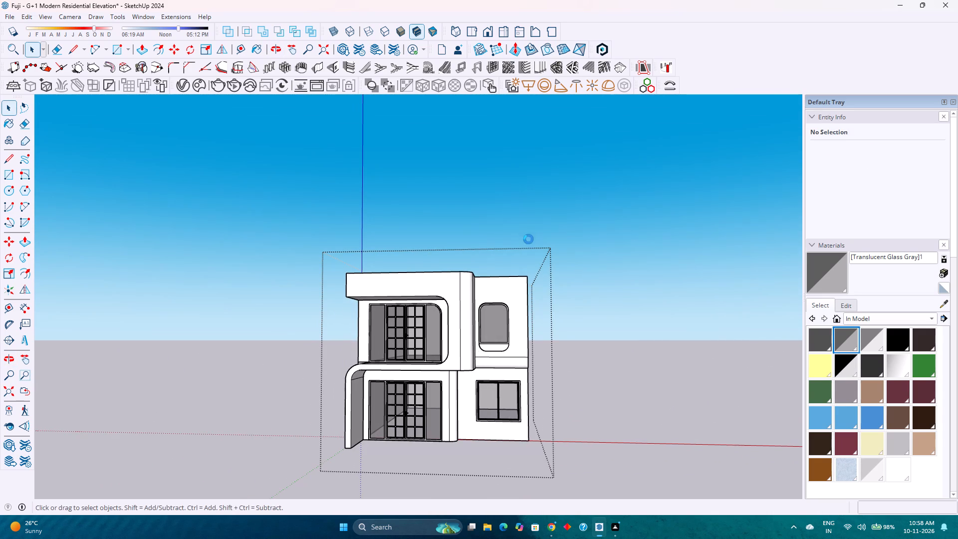
Examine the overall house model from the front and from above.
{"action": "scroll", "coordinate": [451, 295], "scroll_direction": "down", "scroll_amount": 4}
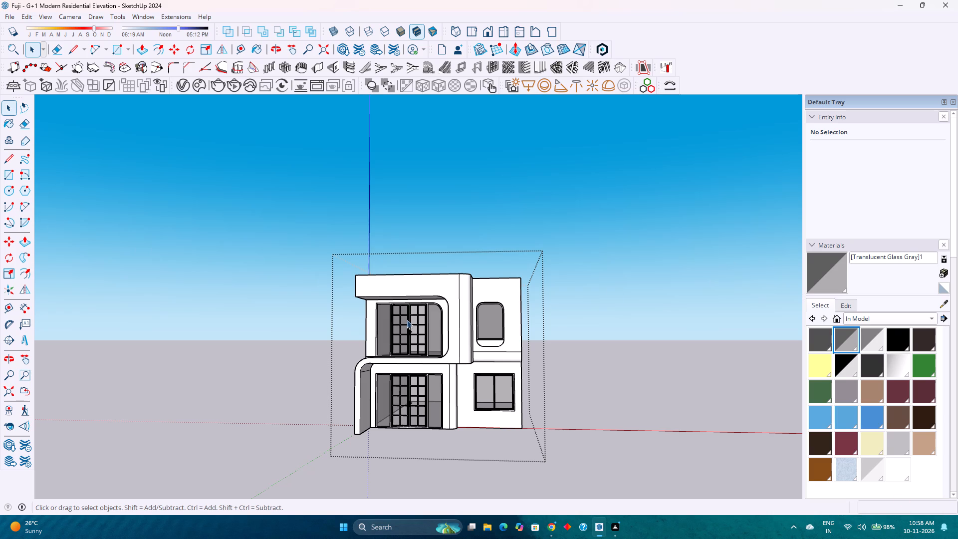
{"action": "scroll", "coordinate": [451, 324], "scroll_direction": "down", "scroll_amount": 5}
{"action": "scroll", "coordinate": [457, 324], "scroll_direction": "up", "scroll_amount": 5}
{"action": "middle_click_drag", "start_coordinate": [488, 348], "coordinate": [360, 300]}
{"action": "scroll", "coordinate": [359, 297], "scroll_direction": "down", "scroll_amount": 6}
{"action": "middle_click_drag", "start_coordinate": [370, 298], "coordinate": [540, 399]}
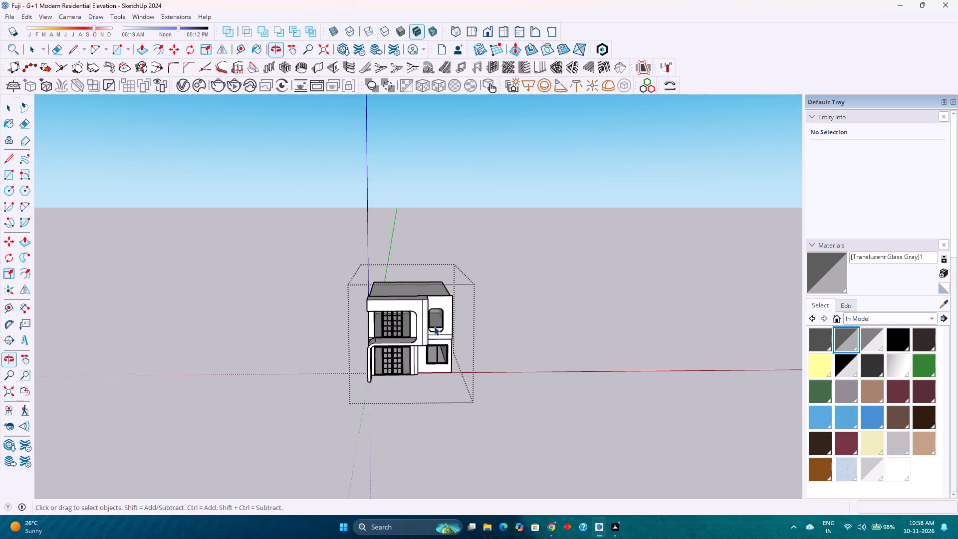
{"action": "scroll", "coordinate": [375, 306], "scroll_direction": "up", "scroll_amount": 4}
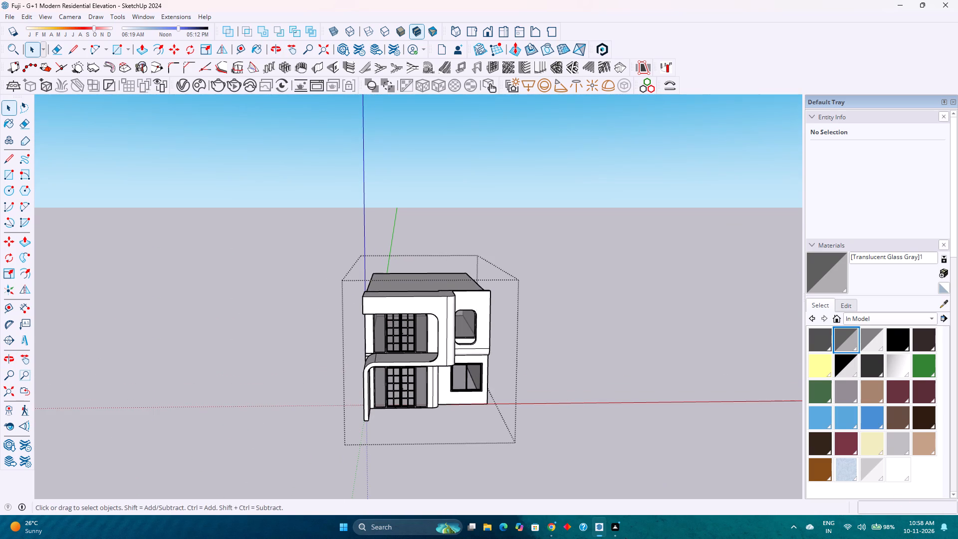
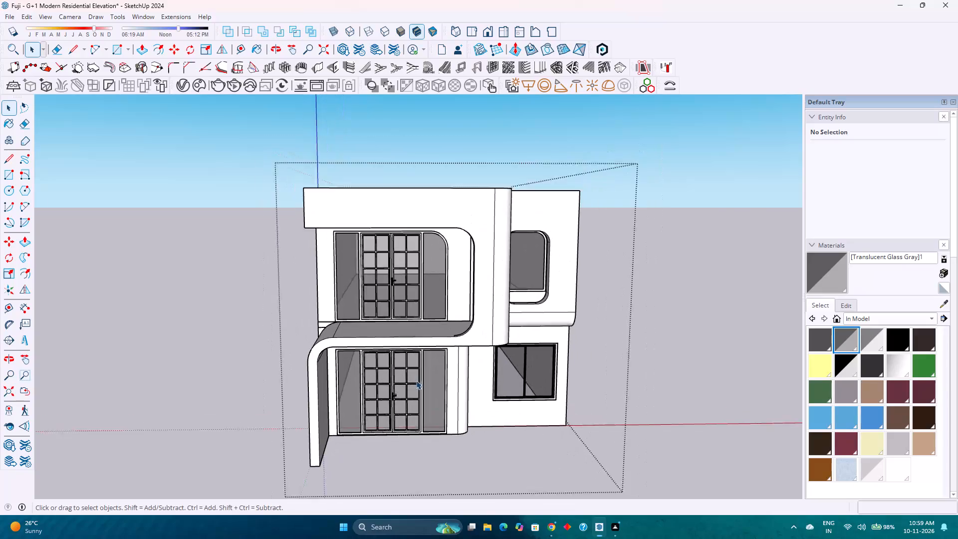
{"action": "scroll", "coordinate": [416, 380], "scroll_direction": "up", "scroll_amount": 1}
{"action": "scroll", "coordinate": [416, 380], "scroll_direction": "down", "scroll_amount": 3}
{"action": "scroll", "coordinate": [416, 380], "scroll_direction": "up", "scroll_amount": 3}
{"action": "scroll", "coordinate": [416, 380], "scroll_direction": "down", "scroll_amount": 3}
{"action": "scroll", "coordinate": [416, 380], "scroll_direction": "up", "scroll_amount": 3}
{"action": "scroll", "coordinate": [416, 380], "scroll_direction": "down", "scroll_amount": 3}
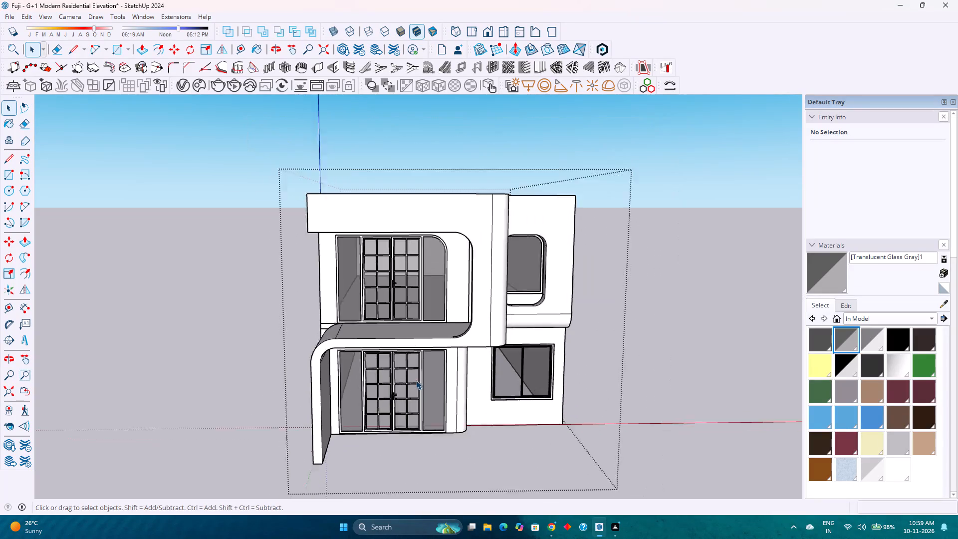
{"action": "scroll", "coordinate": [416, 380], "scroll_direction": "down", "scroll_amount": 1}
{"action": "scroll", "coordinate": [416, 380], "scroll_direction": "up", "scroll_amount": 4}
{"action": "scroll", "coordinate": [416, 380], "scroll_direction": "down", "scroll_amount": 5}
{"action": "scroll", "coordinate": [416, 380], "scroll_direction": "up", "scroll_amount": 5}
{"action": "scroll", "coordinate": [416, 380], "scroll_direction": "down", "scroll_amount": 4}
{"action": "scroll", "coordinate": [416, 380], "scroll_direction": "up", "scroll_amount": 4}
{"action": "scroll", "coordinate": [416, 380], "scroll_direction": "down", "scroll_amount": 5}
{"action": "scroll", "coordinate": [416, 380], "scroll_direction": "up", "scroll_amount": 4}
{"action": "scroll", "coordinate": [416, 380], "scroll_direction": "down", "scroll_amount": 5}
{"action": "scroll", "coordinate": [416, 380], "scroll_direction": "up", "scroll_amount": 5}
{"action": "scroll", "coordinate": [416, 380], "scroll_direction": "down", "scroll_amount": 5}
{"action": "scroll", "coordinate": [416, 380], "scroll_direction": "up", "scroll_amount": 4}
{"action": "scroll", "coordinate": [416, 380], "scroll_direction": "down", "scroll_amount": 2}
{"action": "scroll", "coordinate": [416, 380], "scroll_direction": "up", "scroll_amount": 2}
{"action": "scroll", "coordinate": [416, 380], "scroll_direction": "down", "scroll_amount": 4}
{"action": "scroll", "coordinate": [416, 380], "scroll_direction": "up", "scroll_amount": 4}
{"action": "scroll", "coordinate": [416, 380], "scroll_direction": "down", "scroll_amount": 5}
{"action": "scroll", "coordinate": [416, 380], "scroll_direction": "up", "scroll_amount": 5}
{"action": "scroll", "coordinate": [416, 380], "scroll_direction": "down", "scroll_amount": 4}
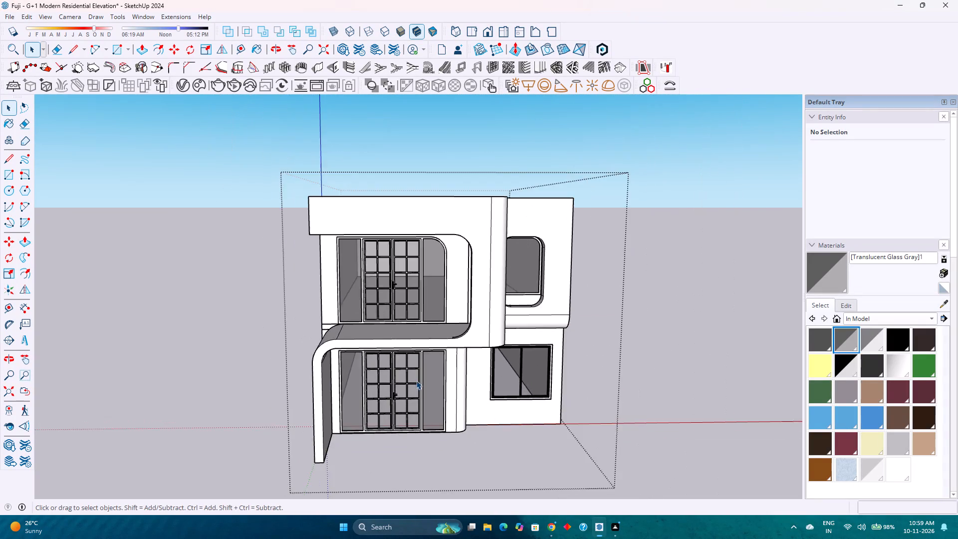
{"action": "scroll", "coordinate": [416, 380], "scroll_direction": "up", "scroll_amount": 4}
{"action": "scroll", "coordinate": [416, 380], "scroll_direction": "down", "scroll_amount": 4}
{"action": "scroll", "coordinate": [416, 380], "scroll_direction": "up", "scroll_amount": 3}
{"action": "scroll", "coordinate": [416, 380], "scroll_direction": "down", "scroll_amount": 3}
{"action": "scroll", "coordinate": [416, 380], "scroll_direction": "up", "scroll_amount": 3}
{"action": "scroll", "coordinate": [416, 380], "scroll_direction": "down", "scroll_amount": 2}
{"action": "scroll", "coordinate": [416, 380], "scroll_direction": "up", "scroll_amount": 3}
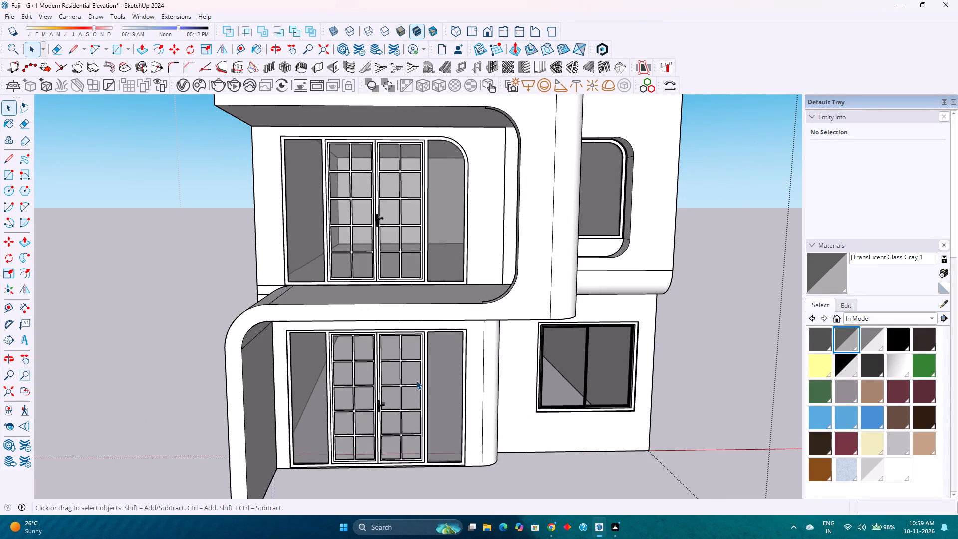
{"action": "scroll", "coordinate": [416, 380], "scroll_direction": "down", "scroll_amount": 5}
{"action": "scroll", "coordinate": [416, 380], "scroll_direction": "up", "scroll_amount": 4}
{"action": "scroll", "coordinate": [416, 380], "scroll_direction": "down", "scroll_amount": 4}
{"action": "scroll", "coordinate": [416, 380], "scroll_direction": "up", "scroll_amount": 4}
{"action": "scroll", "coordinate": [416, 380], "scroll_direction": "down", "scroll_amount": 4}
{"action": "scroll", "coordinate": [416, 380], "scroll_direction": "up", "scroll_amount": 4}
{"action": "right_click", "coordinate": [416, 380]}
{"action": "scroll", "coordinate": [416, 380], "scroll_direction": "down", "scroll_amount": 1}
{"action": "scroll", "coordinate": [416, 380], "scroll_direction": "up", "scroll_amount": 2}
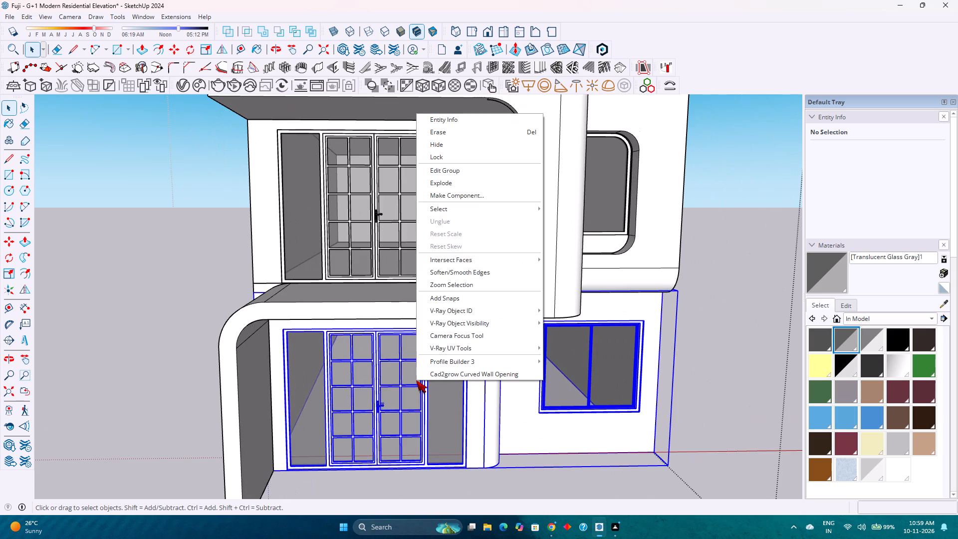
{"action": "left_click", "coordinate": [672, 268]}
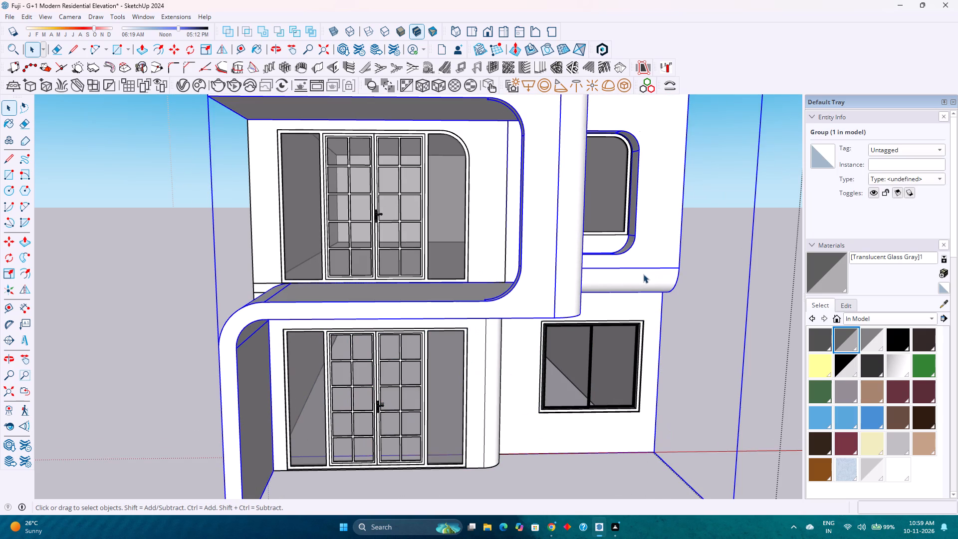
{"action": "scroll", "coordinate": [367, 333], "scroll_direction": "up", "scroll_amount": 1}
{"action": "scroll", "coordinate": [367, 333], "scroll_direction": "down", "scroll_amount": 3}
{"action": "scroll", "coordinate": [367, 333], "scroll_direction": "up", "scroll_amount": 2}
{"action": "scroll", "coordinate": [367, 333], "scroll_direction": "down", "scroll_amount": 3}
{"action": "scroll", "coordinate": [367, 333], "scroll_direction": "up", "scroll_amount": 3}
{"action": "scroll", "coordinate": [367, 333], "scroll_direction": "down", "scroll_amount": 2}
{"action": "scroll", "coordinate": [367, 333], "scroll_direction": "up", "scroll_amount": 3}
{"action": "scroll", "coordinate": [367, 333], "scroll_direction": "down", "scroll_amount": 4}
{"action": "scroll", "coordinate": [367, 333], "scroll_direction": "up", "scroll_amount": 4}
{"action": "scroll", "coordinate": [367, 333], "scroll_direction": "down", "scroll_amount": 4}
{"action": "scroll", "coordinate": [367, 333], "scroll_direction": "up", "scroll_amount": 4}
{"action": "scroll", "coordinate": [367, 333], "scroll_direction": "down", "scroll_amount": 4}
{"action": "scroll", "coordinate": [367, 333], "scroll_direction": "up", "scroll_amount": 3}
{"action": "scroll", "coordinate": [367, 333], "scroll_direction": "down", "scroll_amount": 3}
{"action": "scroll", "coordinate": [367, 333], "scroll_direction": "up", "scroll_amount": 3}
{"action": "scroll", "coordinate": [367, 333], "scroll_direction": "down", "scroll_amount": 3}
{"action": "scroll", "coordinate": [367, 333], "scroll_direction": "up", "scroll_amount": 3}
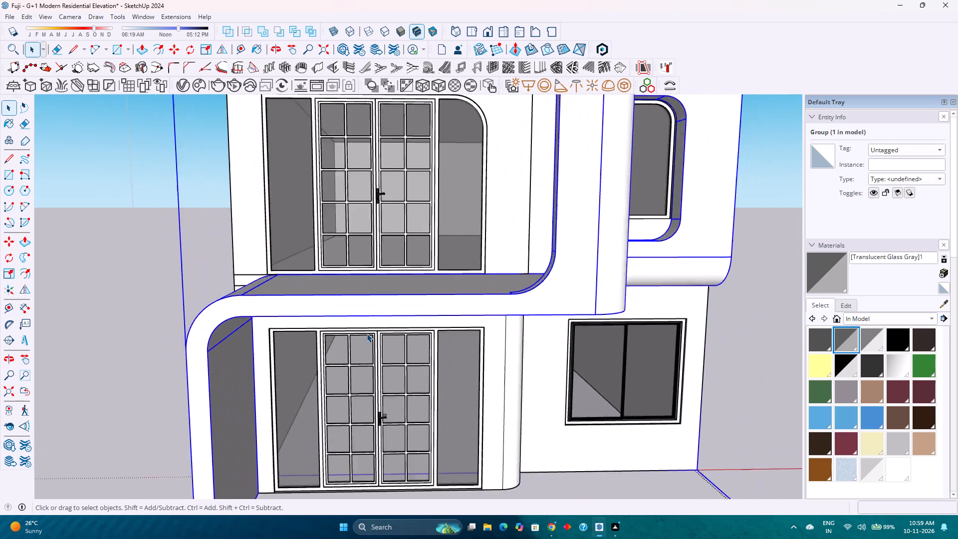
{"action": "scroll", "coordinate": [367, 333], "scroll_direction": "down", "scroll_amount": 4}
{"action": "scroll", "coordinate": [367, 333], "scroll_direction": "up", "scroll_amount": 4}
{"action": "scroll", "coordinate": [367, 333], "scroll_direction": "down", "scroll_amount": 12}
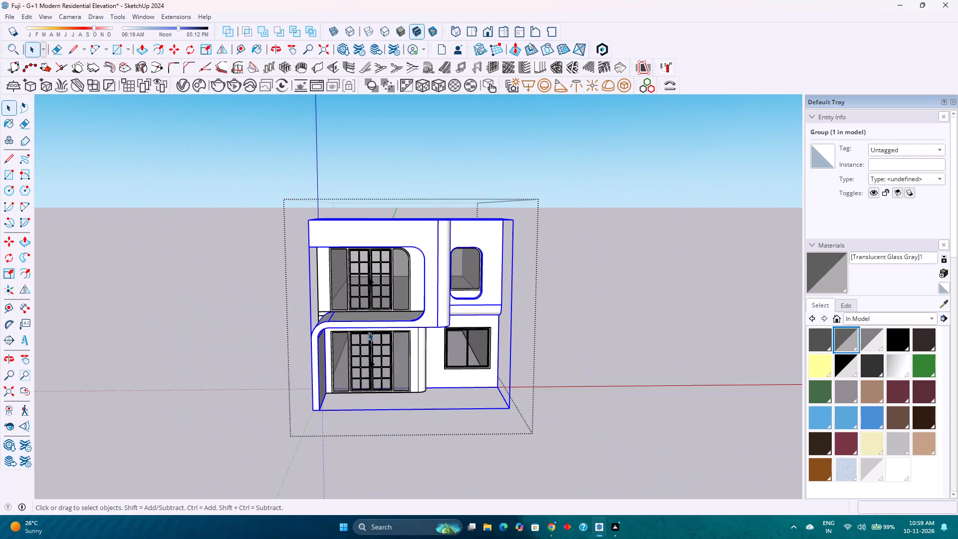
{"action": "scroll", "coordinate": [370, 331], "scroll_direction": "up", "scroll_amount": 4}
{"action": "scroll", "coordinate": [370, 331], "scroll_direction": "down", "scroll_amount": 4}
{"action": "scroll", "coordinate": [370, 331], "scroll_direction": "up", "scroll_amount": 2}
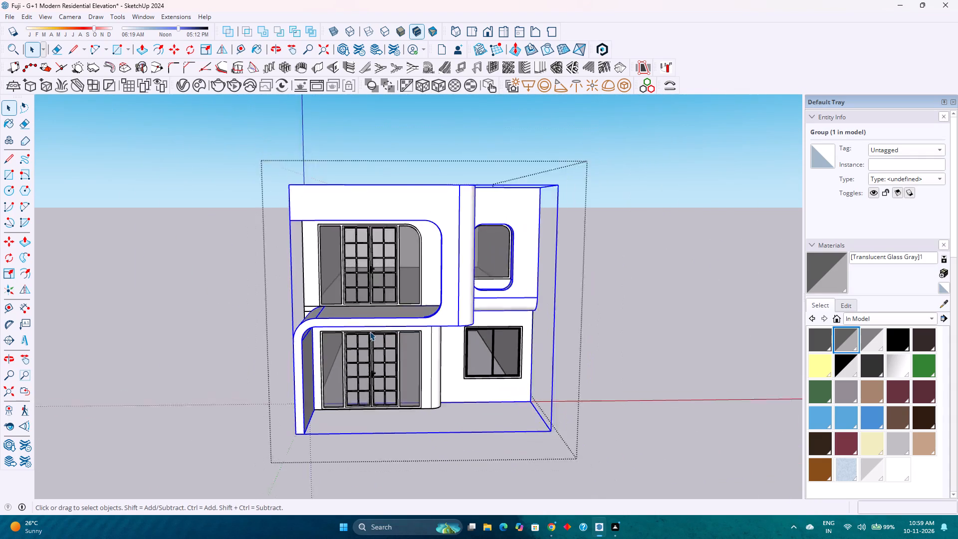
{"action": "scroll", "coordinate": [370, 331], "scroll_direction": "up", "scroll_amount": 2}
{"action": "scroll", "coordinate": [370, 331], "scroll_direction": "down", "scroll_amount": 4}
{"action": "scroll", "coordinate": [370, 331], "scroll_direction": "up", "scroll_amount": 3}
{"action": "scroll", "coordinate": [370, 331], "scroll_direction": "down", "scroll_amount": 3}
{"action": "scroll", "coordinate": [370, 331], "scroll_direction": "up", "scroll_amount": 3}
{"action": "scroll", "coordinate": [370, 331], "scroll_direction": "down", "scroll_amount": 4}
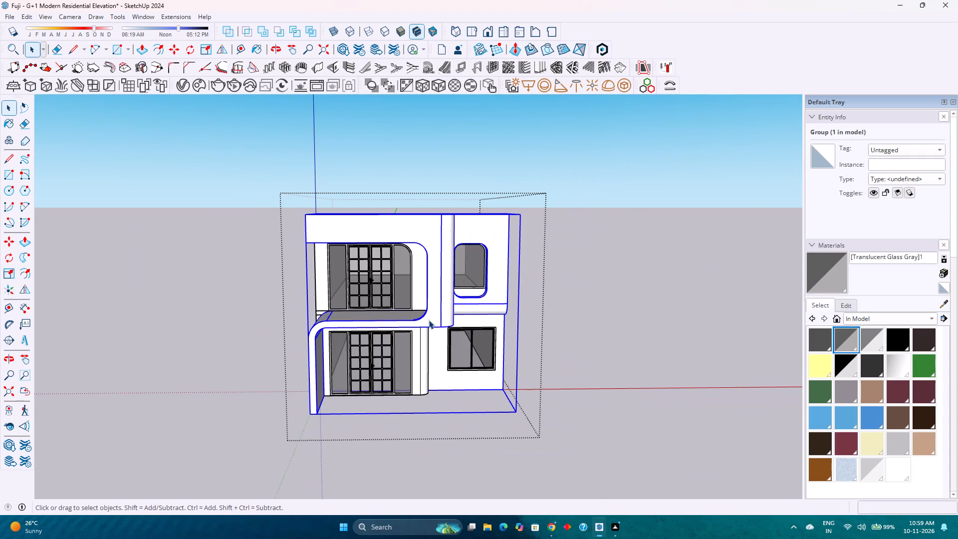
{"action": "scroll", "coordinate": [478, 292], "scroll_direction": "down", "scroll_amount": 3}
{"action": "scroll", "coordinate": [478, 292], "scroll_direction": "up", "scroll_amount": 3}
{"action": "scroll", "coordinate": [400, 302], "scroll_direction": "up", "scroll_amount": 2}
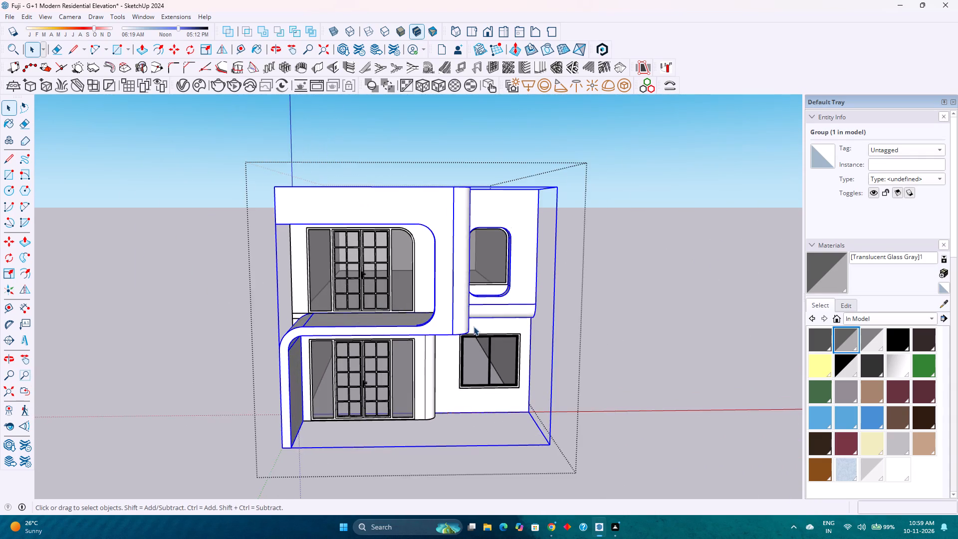
Inspect the house from its side, selecting the ground-floor group and the upper-floor group in turn.
{"action": "middle_click_drag", "start_coordinate": [472, 326], "coordinate": [323, 264]}
{"action": "scroll", "coordinate": [355, 264], "scroll_direction": "up", "scroll_amount": 1}
{"action": "left_click", "coordinate": [518, 320]}
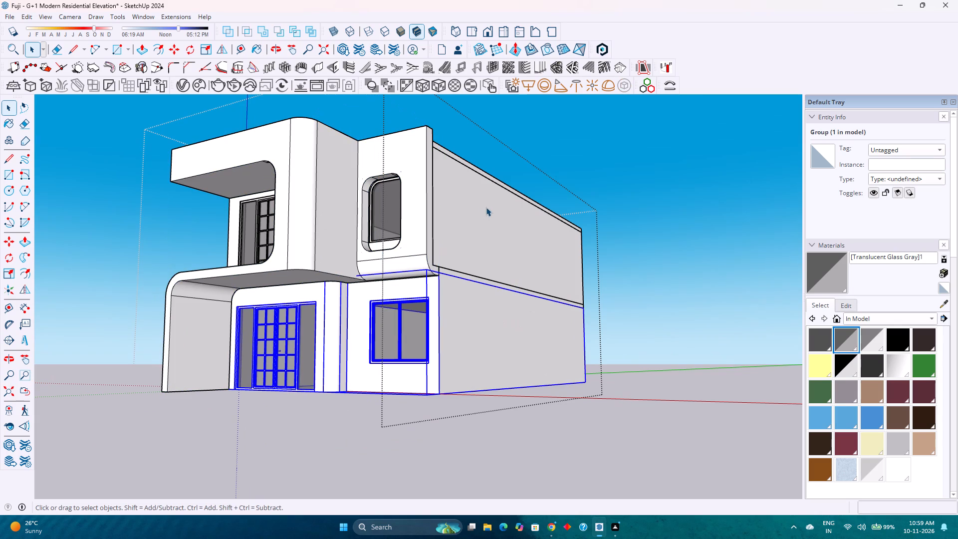
{"action": "left_click", "coordinate": [486, 207]}
{"action": "scroll", "coordinate": [385, 314], "scroll_direction": "down", "scroll_amount": 4}
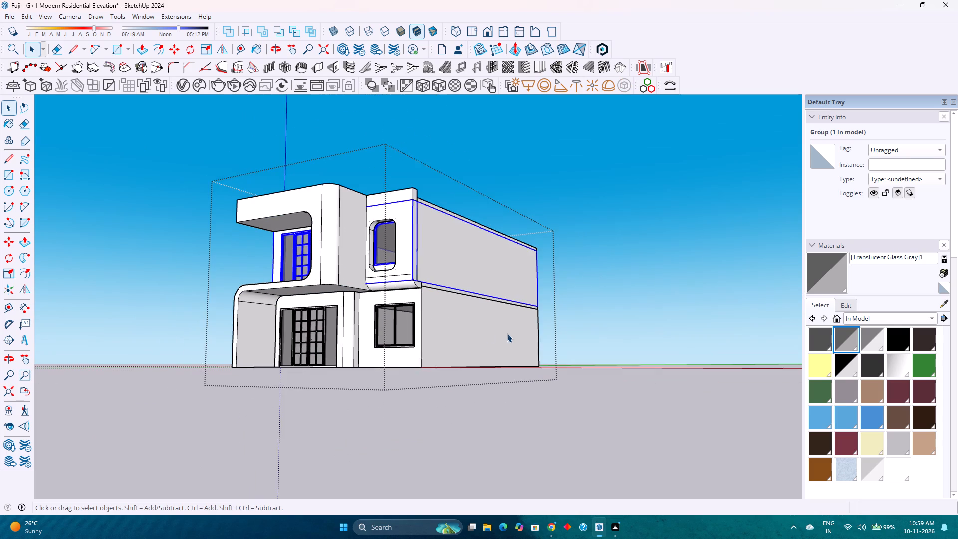
{"action": "scroll", "coordinate": [487, 333], "scroll_direction": "down", "scroll_amount": 1}
{"action": "scroll", "coordinate": [286, 329], "scroll_direction": "up", "scroll_amount": 2}
Examine the front elevation, the underside of the curved projecting frame, the side wall and the roof from several angles.
{"action": "middle_click_drag", "start_coordinate": [286, 329], "coordinate": [478, 349]}
{"action": "scroll", "coordinate": [507, 314], "scroll_direction": "up", "scroll_amount": 3}
{"action": "scroll", "coordinate": [507, 314], "scroll_direction": "down", "scroll_amount": 4}
{"action": "scroll", "coordinate": [507, 314], "scroll_direction": "up", "scroll_amount": 4}
{"action": "scroll", "coordinate": [505, 317], "scroll_direction": "down", "scroll_amount": 2}
{"action": "scroll", "coordinate": [505, 317], "scroll_direction": "up", "scroll_amount": 2}
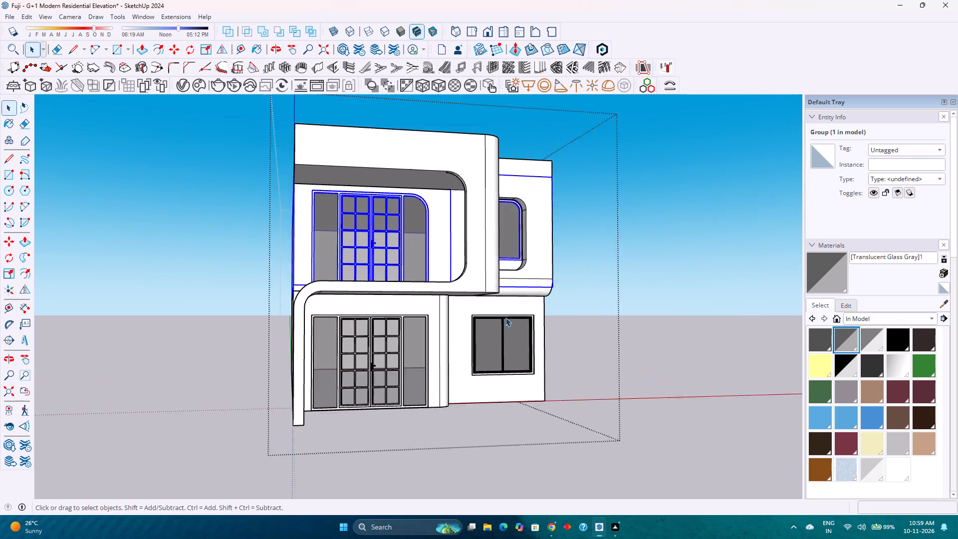
{"action": "scroll", "coordinate": [505, 317], "scroll_direction": "up", "scroll_amount": 1}
{"action": "scroll", "coordinate": [505, 317], "scroll_direction": "down", "scroll_amount": 4}
{"action": "scroll", "coordinate": [490, 311], "scroll_direction": "up", "scroll_amount": 4}
{"action": "scroll", "coordinate": [490, 311], "scroll_direction": "down", "scroll_amount": 4}
{"action": "scroll", "coordinate": [488, 311], "scroll_direction": "up", "scroll_amount": 4}
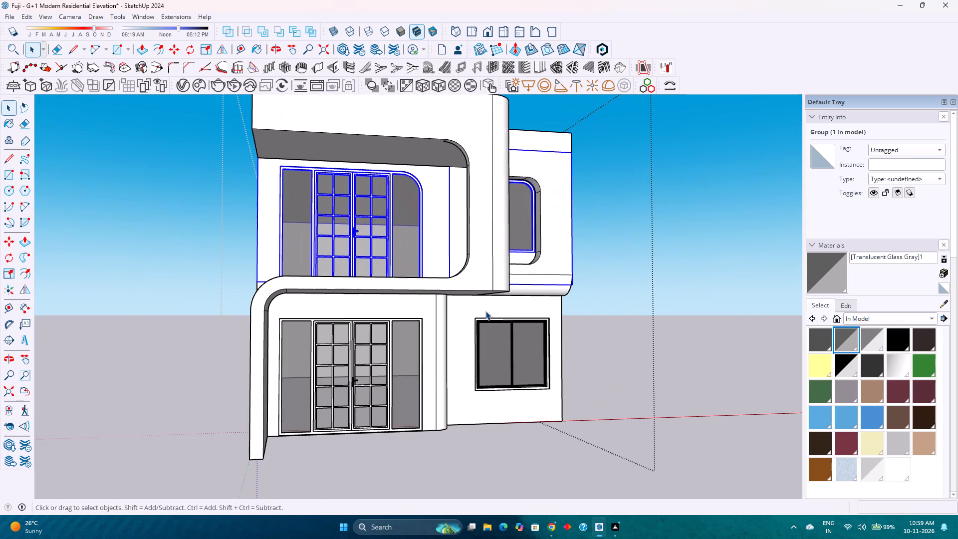
{"action": "scroll", "coordinate": [485, 311], "scroll_direction": "up", "scroll_amount": 2}
{"action": "scroll", "coordinate": [482, 313], "scroll_direction": "down", "scroll_amount": 3}
{"action": "scroll", "coordinate": [482, 313], "scroll_direction": "up", "scroll_amount": 2}
{"action": "scroll", "coordinate": [482, 313], "scroll_direction": "down", "scroll_amount": 3}
{"action": "scroll", "coordinate": [482, 313], "scroll_direction": "up", "scroll_amount": 4}
{"action": "scroll", "coordinate": [482, 313], "scroll_direction": "down", "scroll_amount": 3}
{"action": "scroll", "coordinate": [481, 313], "scroll_direction": "up", "scroll_amount": 3}
{"action": "scroll", "coordinate": [481, 313], "scroll_direction": "down", "scroll_amount": 4}
{"action": "scroll", "coordinate": [481, 313], "scroll_direction": "up", "scroll_amount": 3}
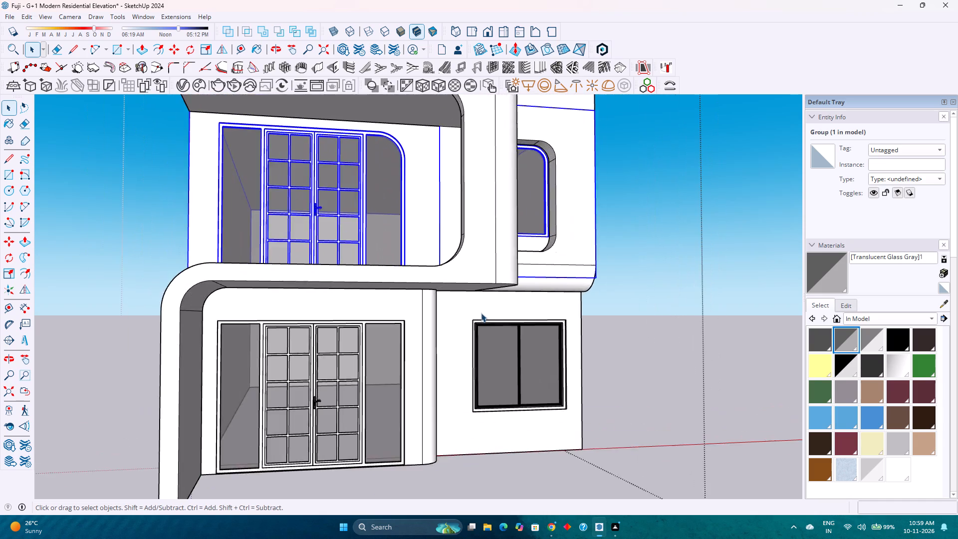
{"action": "scroll", "coordinate": [488, 327], "scroll_direction": "up", "scroll_amount": 4}
{"action": "scroll", "coordinate": [484, 327], "scroll_direction": "down", "scroll_amount": 1}
{"action": "scroll", "coordinate": [483, 327], "scroll_direction": "up", "scroll_amount": 1}
{"action": "middle_click_drag", "start_coordinate": [483, 327], "coordinate": [374, 328]}
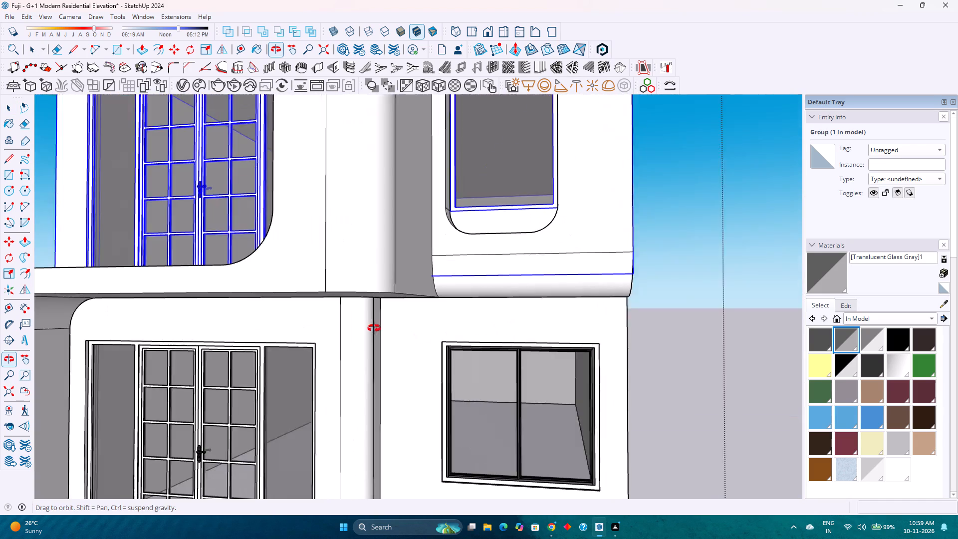
{"action": "middle_click_drag", "start_coordinate": [374, 328], "coordinate": [373, 328]}
{"action": "middle_click", "coordinate": [373, 328]}
{"action": "scroll", "coordinate": [368, 319], "scroll_direction": "down", "scroll_amount": 3}
{"action": "middle_click_drag", "start_coordinate": [263, 317], "coordinate": [393, 205]}
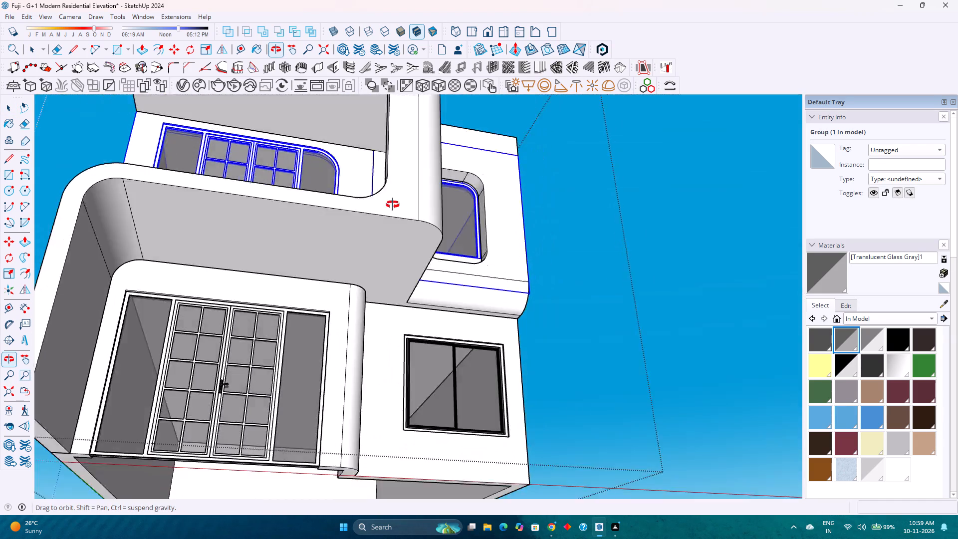
{"action": "middle_click_drag", "start_coordinate": [393, 205], "coordinate": [405, 394]}
{"action": "scroll", "coordinate": [300, 333], "scroll_direction": "down", "scroll_amount": 2}
{"action": "middle_click_drag", "start_coordinate": [300, 333], "coordinate": [475, 257]}
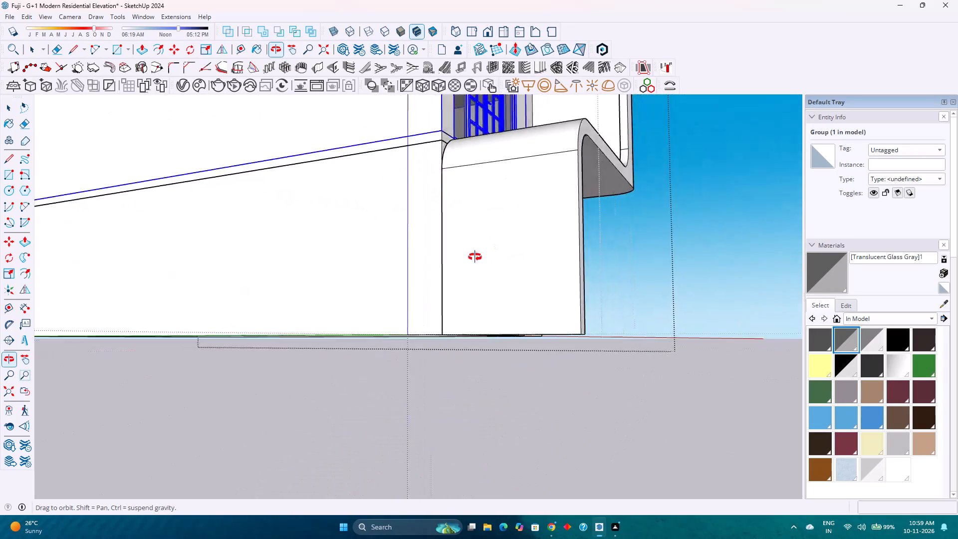
{"action": "middle_click_drag", "start_coordinate": [475, 257], "coordinate": [314, 383]}
{"action": "scroll", "coordinate": [332, 294], "scroll_direction": "down", "scroll_amount": 4}
{"action": "scroll", "coordinate": [346, 200], "scroll_direction": "up", "scroll_amount": 8}
{"action": "middle_click_drag", "start_coordinate": [311, 273], "coordinate": [321, 260]}
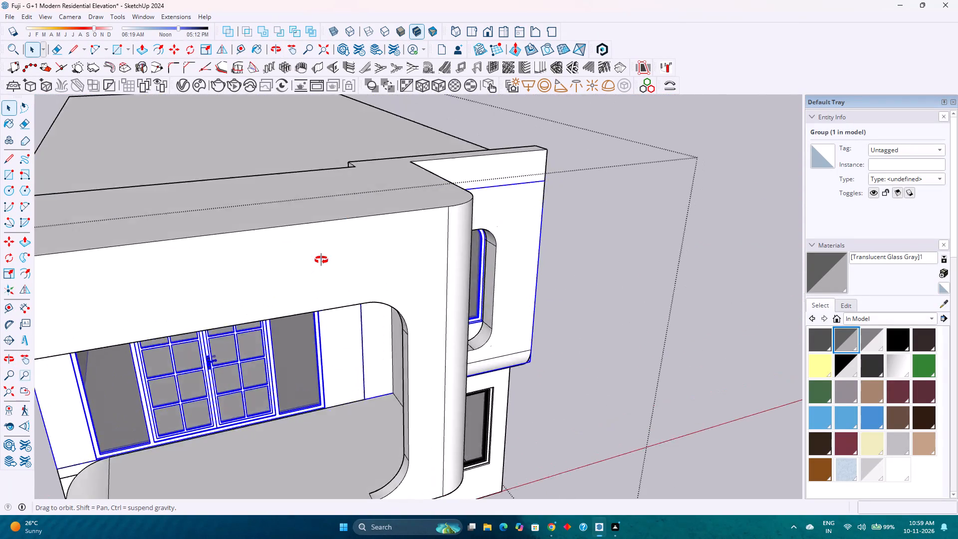
{"action": "middle_click_drag", "start_coordinate": [321, 260], "coordinate": [376, 262]}
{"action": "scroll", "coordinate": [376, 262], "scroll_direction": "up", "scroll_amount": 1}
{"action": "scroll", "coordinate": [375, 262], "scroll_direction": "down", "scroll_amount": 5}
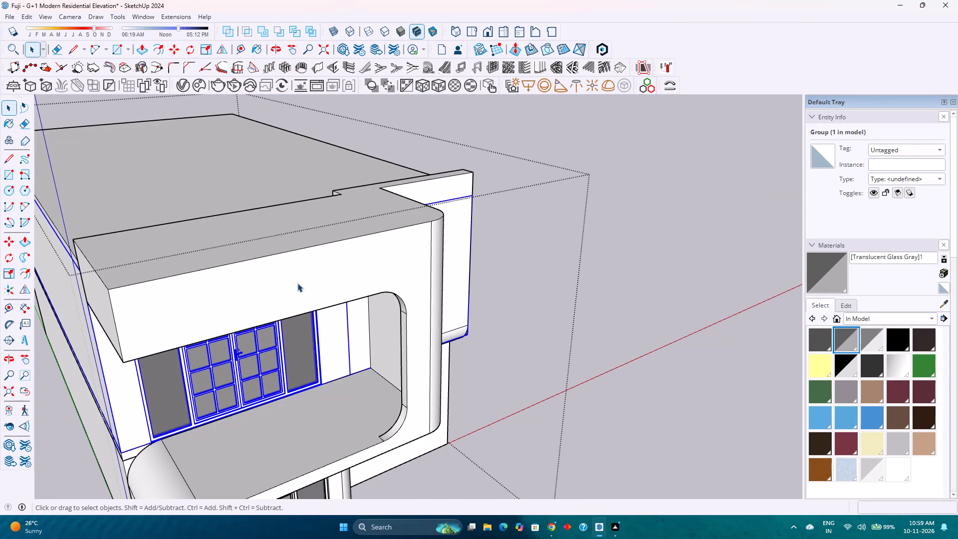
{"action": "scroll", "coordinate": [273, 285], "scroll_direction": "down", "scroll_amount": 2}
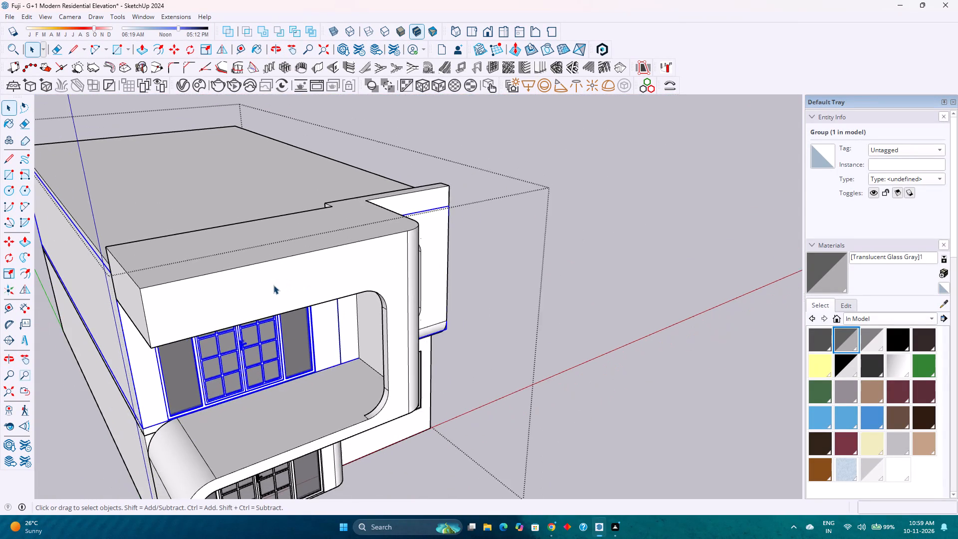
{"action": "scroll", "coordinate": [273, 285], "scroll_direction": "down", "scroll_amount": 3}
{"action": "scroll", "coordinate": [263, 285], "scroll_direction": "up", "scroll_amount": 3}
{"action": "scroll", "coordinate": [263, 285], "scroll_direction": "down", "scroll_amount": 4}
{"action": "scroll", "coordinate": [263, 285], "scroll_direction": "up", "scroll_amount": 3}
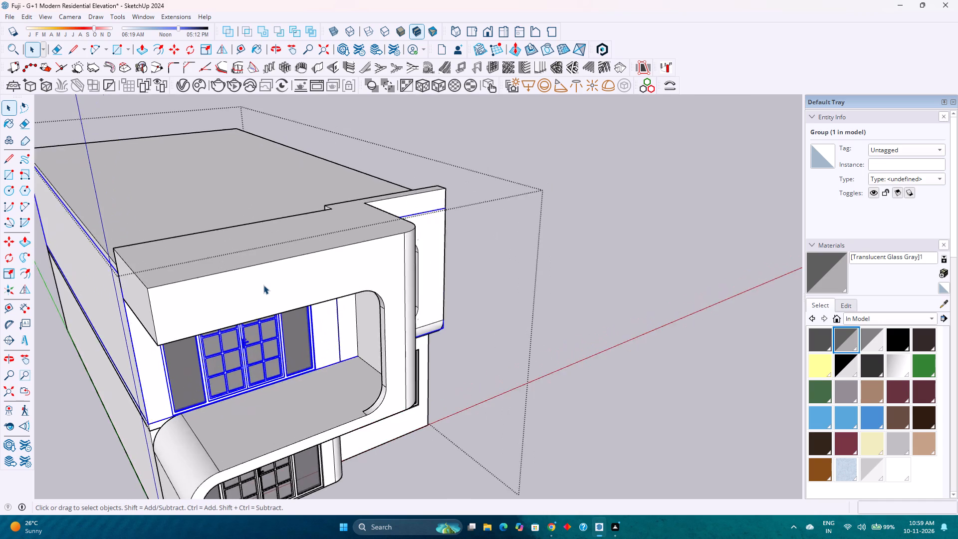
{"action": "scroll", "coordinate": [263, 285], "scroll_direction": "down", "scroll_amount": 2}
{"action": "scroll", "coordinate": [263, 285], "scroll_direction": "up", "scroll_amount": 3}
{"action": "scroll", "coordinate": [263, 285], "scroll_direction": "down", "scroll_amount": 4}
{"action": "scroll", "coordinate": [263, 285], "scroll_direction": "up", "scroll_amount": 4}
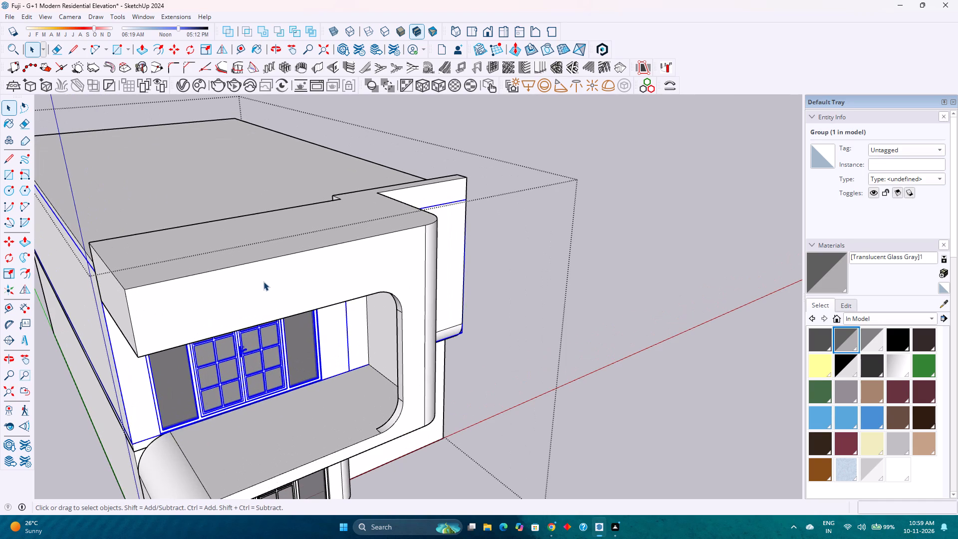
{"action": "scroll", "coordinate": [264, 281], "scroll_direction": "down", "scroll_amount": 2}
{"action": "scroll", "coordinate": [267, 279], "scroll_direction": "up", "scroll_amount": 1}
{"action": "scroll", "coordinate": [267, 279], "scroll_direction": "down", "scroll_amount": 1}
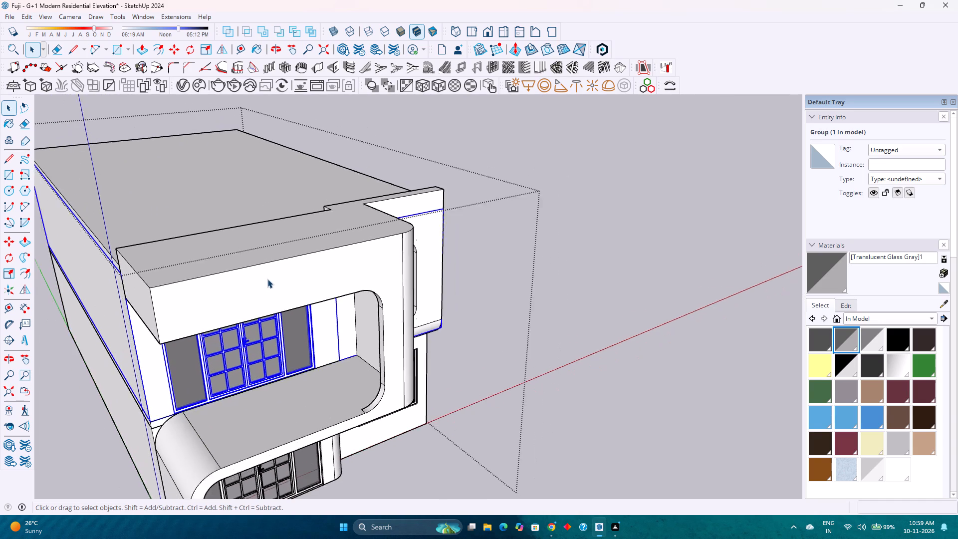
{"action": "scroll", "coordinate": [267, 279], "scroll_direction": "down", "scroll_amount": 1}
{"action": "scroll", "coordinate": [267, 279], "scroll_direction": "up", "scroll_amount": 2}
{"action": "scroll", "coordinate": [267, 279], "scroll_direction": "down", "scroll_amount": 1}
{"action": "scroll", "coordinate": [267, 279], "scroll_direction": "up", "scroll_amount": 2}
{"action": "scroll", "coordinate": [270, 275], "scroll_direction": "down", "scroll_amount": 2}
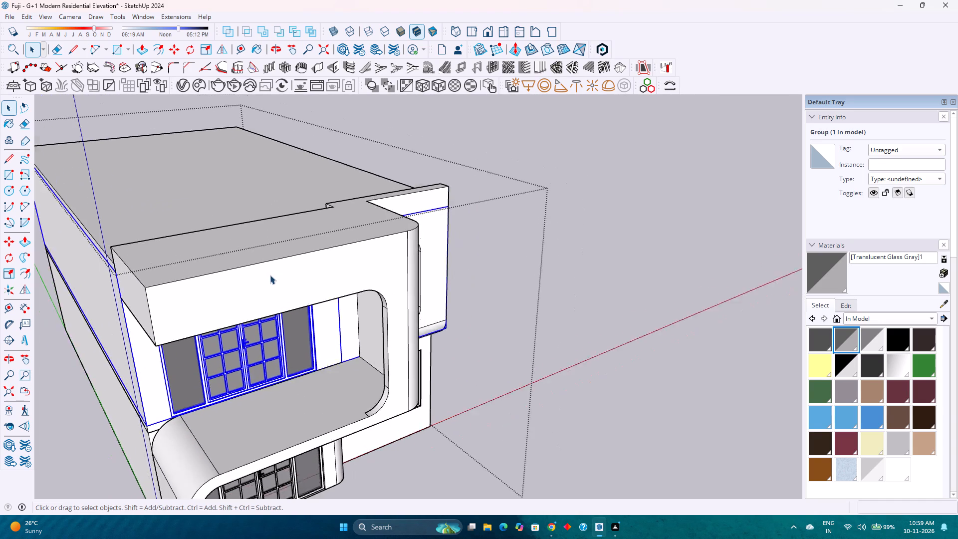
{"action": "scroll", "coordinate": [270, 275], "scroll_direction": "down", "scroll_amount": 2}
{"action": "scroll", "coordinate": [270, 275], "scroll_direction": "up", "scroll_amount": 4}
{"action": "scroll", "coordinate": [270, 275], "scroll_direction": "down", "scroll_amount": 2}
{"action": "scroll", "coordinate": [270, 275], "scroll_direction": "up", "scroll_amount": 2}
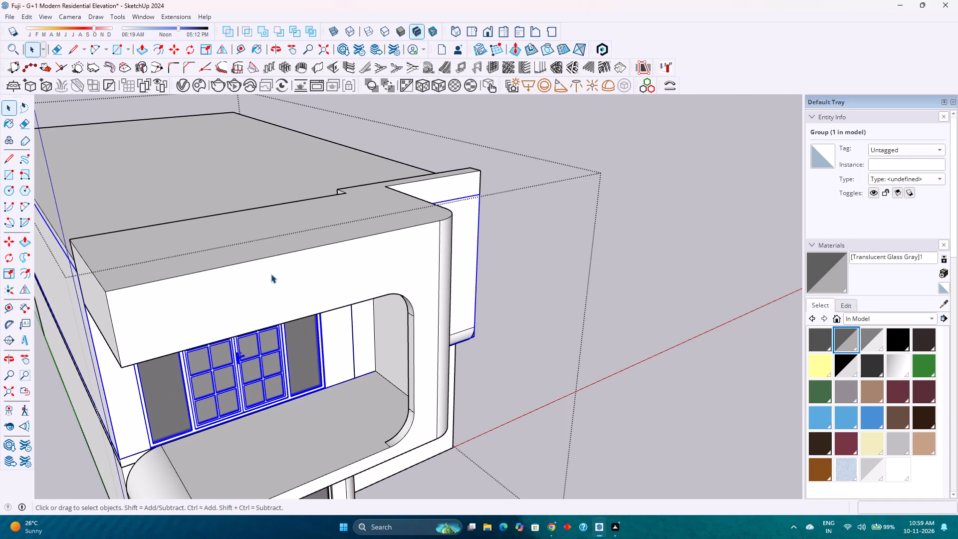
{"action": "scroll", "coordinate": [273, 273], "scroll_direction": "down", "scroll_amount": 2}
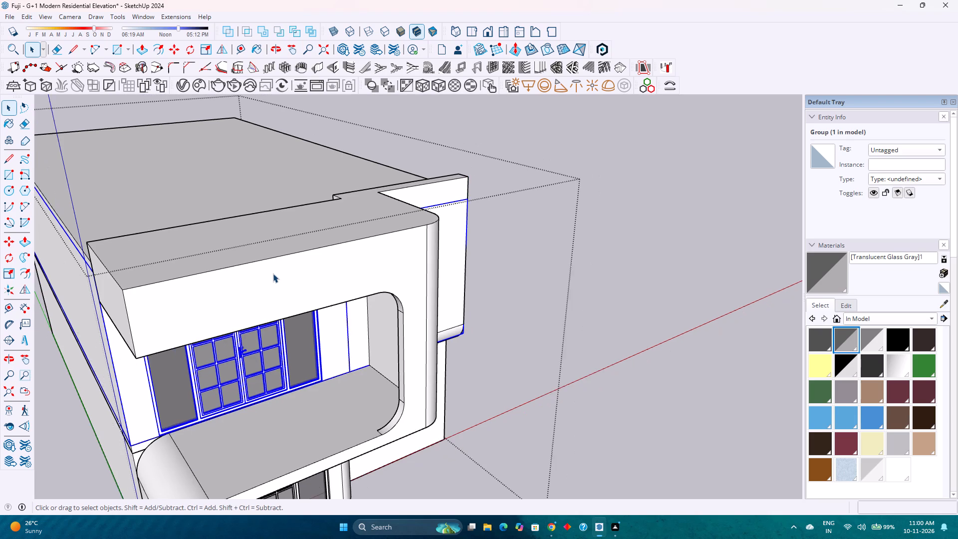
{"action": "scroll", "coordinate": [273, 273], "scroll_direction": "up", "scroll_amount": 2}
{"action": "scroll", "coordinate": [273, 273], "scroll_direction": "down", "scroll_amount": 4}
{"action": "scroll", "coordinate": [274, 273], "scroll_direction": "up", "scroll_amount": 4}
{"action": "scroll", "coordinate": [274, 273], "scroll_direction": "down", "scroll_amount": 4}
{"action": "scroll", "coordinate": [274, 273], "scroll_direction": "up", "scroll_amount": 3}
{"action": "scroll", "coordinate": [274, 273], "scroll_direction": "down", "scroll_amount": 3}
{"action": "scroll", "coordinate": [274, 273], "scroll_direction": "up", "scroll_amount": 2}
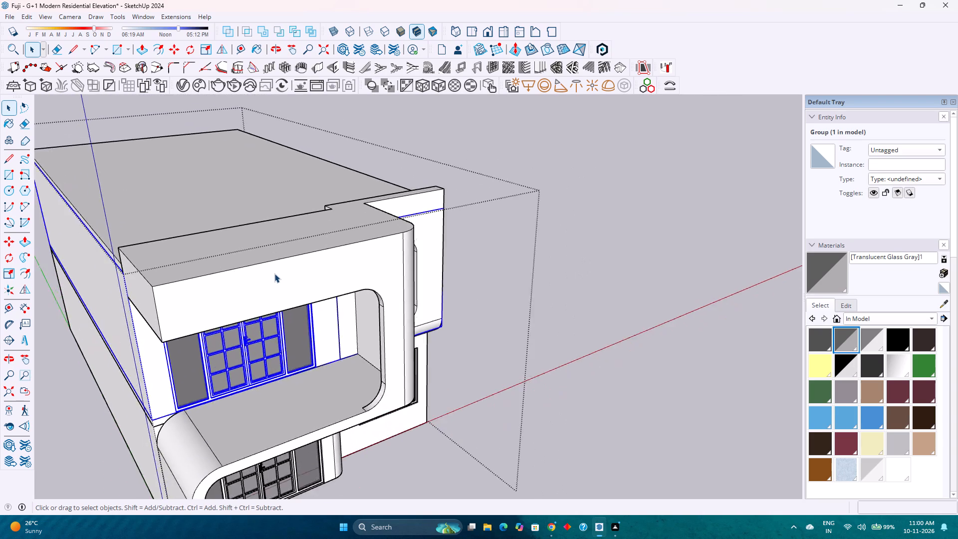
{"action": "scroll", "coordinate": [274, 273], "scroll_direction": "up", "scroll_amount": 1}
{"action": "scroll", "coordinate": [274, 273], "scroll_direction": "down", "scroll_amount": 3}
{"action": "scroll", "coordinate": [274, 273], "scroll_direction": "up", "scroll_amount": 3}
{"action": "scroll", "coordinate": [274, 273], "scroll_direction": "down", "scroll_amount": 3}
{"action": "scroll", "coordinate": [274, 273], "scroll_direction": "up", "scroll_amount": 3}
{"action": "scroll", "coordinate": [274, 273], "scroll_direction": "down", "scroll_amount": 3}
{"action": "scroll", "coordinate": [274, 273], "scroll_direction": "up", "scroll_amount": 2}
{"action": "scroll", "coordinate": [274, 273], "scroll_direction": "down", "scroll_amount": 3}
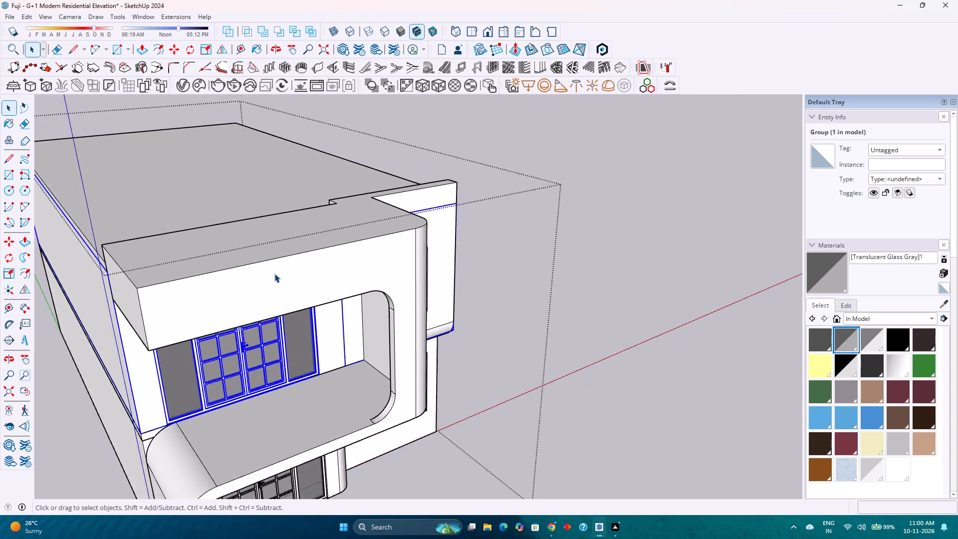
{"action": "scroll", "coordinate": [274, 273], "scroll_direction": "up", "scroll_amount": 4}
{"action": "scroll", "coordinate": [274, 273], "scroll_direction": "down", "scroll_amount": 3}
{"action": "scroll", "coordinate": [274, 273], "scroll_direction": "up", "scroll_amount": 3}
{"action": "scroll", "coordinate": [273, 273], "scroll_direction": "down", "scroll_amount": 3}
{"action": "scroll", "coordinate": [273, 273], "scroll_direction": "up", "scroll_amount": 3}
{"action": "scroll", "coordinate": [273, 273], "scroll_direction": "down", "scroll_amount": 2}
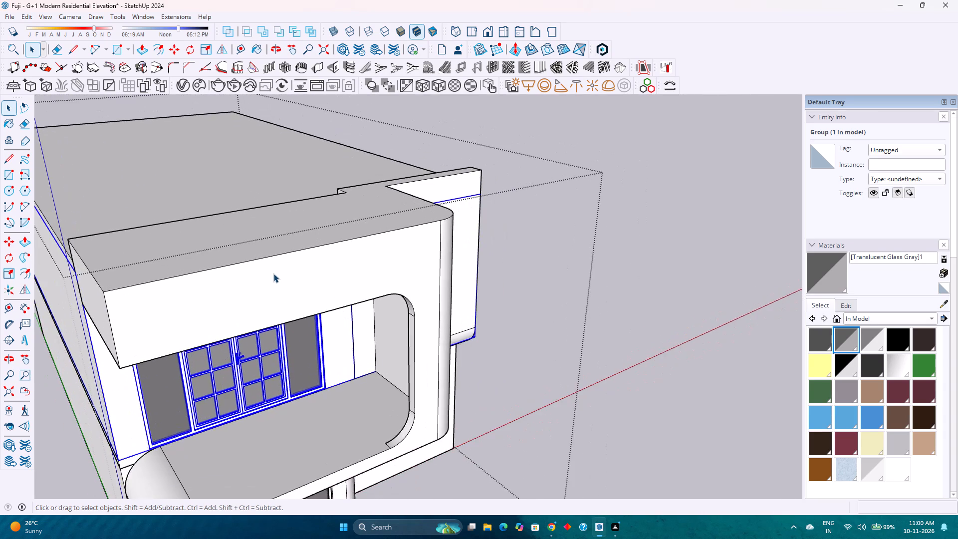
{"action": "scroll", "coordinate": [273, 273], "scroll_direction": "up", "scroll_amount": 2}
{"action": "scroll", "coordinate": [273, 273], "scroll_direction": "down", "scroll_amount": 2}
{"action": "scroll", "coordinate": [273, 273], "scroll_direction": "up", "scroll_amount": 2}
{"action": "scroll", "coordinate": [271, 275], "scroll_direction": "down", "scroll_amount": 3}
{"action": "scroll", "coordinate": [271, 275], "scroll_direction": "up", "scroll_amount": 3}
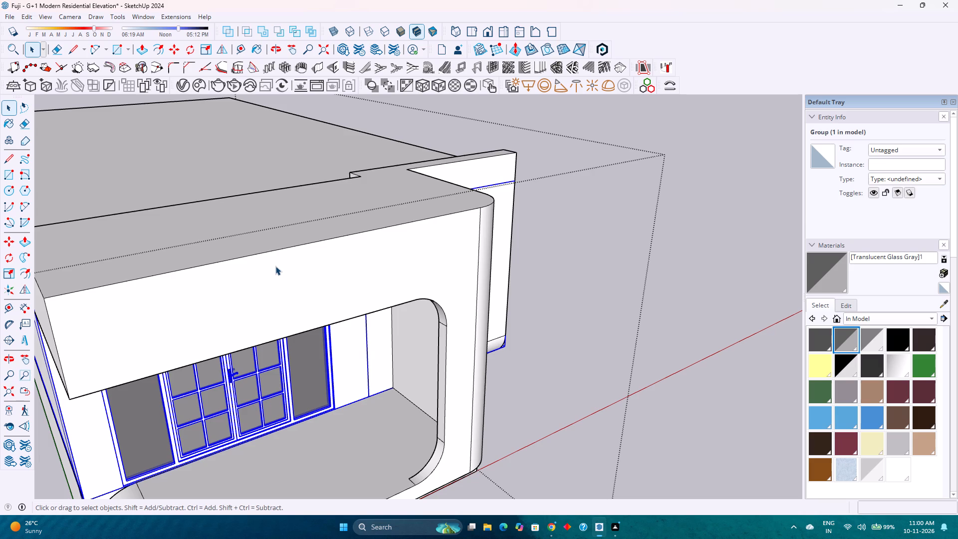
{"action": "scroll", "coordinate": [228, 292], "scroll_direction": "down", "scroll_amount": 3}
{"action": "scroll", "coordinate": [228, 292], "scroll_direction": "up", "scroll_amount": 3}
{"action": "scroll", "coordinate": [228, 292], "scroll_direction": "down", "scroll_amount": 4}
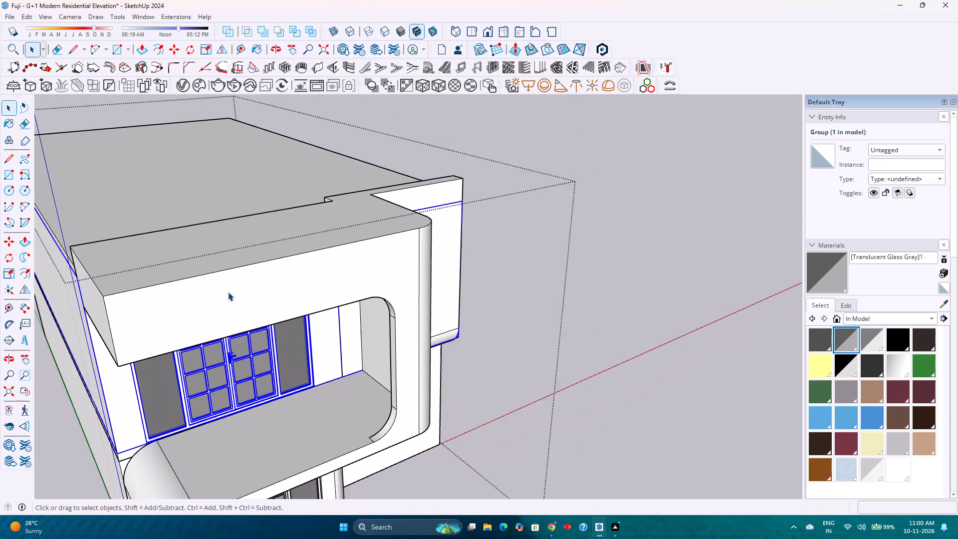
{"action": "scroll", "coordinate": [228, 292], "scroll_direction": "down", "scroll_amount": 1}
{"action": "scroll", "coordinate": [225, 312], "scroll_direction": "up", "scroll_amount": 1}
Open the curved projecting frame group for editing, working at the free outer corner of its top beam.
{"action": "middle_click", "coordinate": [223, 315]}
{"action": "middle_click_drag", "start_coordinate": [222, 314], "coordinate": [242, 262]}
{"action": "scroll", "coordinate": [242, 261], "scroll_direction": "down", "scroll_amount": 3}
{"action": "middle_click_drag", "start_coordinate": [310, 300], "coordinate": [172, 234]}
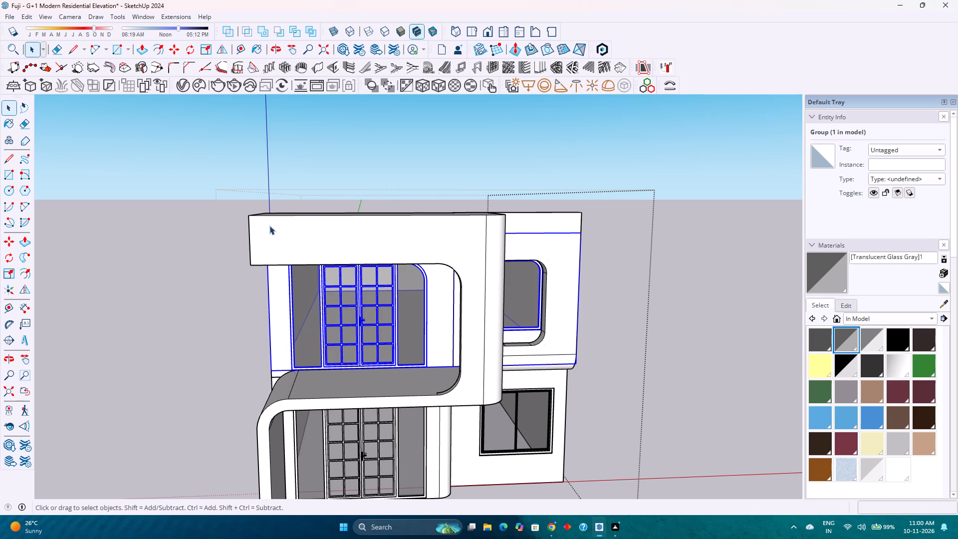
{"action": "middle_click_drag", "start_coordinate": [275, 227], "coordinate": [334, 335]}
{"action": "middle_click", "coordinate": [334, 335]}
{"action": "scroll", "coordinate": [202, 244], "scroll_direction": "up", "scroll_amount": 7}
{"action": "middle_click_drag", "start_coordinate": [314, 223], "coordinate": [300, 295]}
{"action": "double_click", "coordinate": [328, 201]}
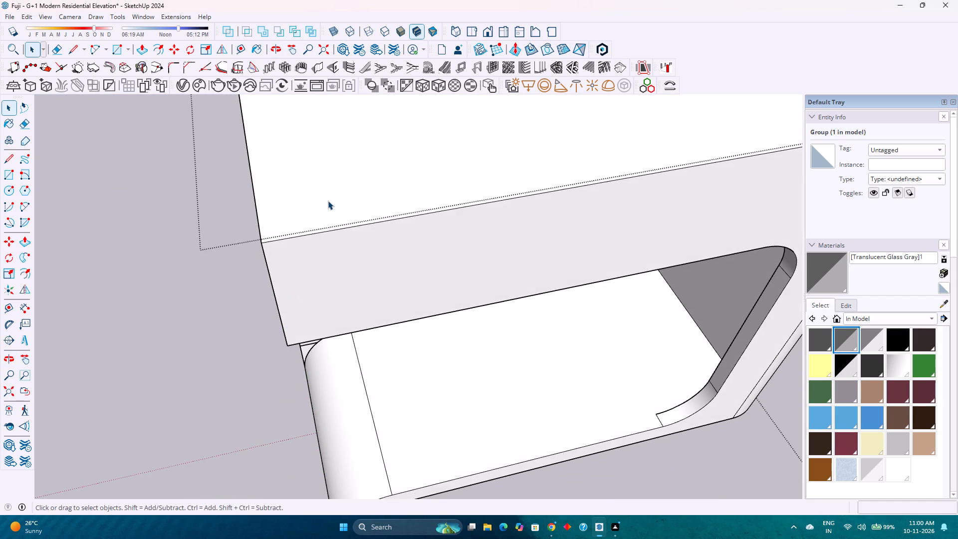
{"action": "scroll", "coordinate": [328, 201], "scroll_direction": "up", "scroll_amount": 3}
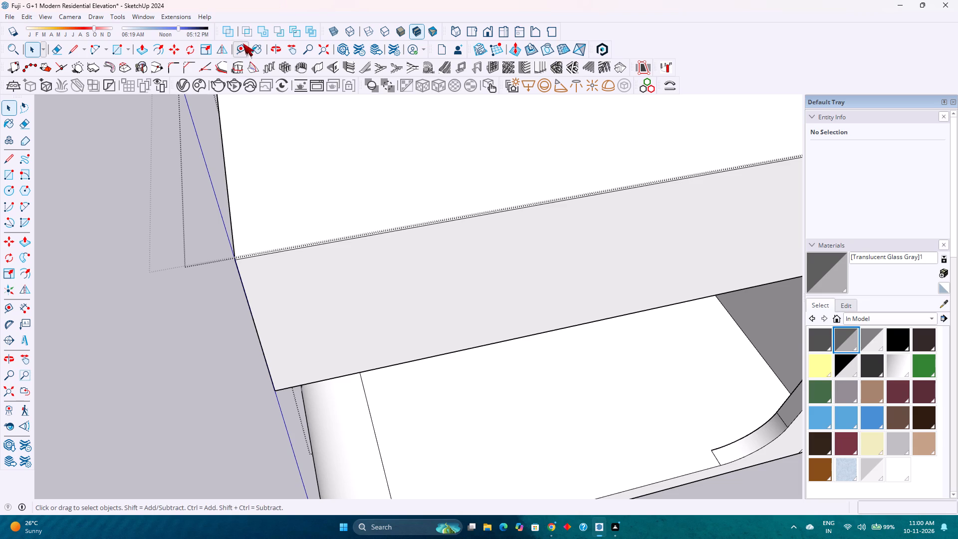
Place guides on the beam's top face 1' in from its free end edge and 1' back from its front edge.
{"action": "left_click", "coordinate": [243, 43]}
{"action": "left_click", "coordinate": [228, 178]}
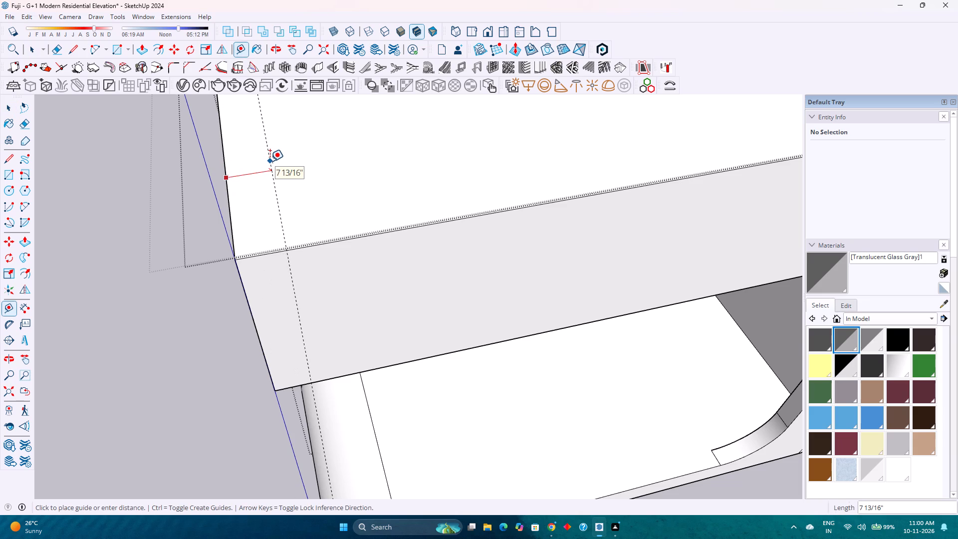
{"action": "type", "text": "1'"}
{"action": "key", "text": "Return"}
{"action": "type", "text": "1'6\""}
{"action": "key", "text": "Return"}
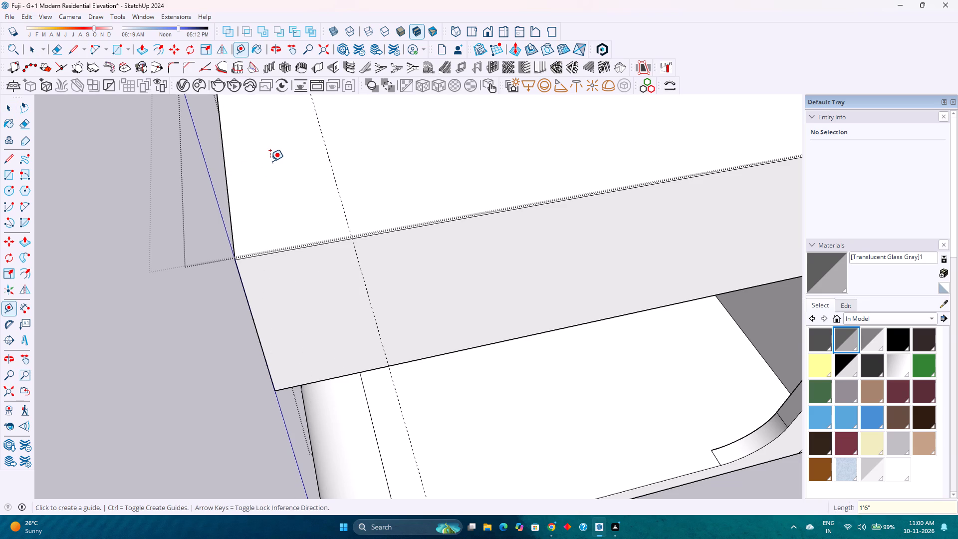
{"action": "type", "text": "1'"}
{"action": "key", "text": "Return"}
{"action": "middle_click_drag", "start_coordinate": [270, 161], "coordinate": [278, 210]}
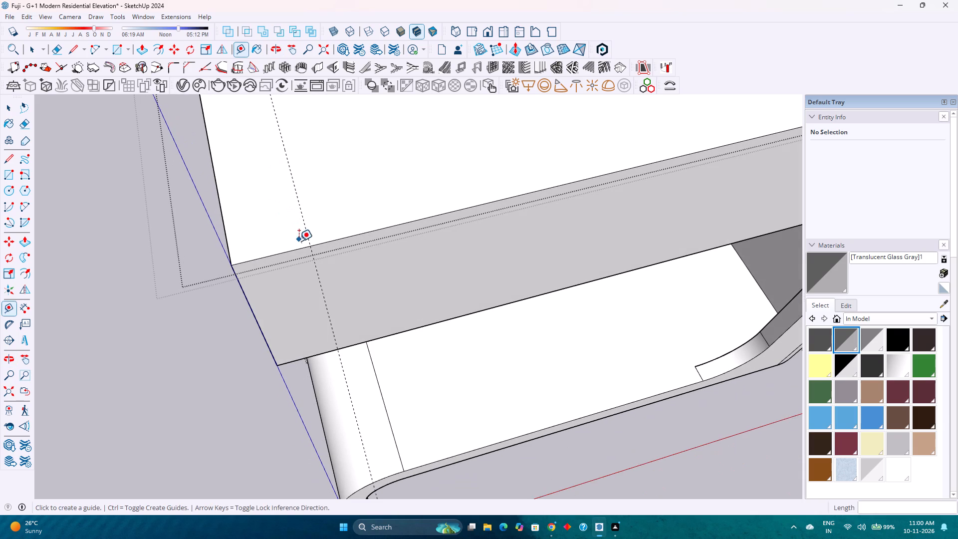
{"action": "left_click", "coordinate": [296, 248]}
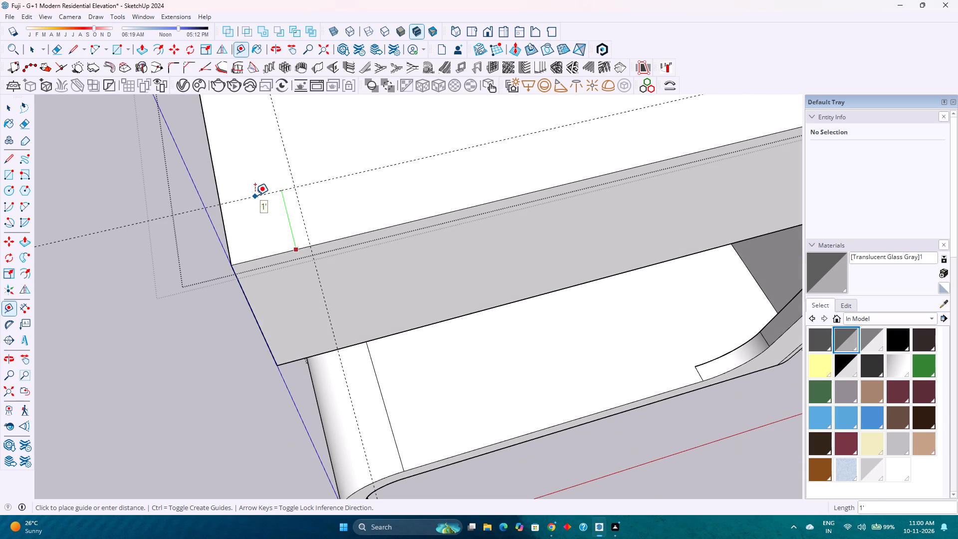
{"action": "type", "text": "1'"}
{"action": "key", "text": "Return"}
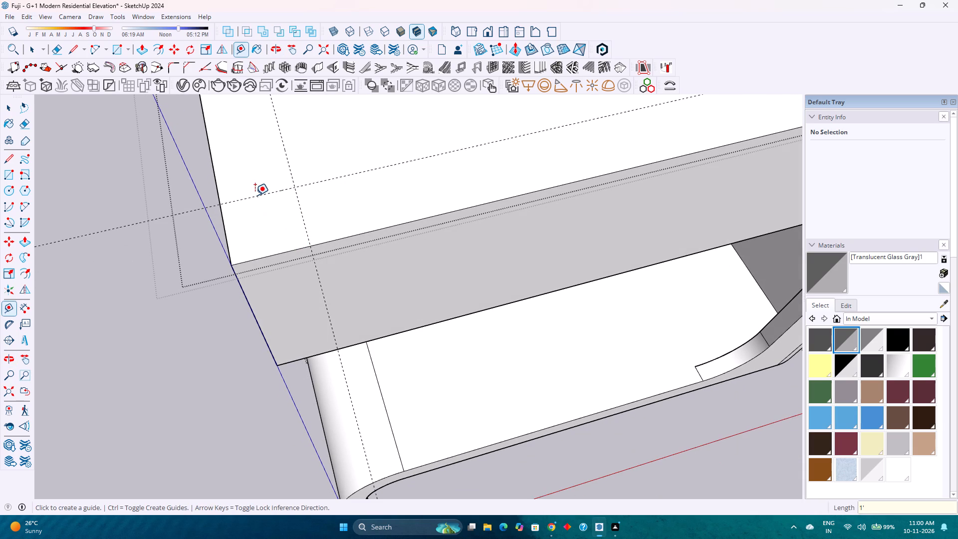
Draw a 1' radius arc across the beam's free front corner between the two guides and give it 120 segments.
{"action": "left_click", "coordinate": [89, 47]}
{"action": "left_click", "coordinate": [221, 202]}
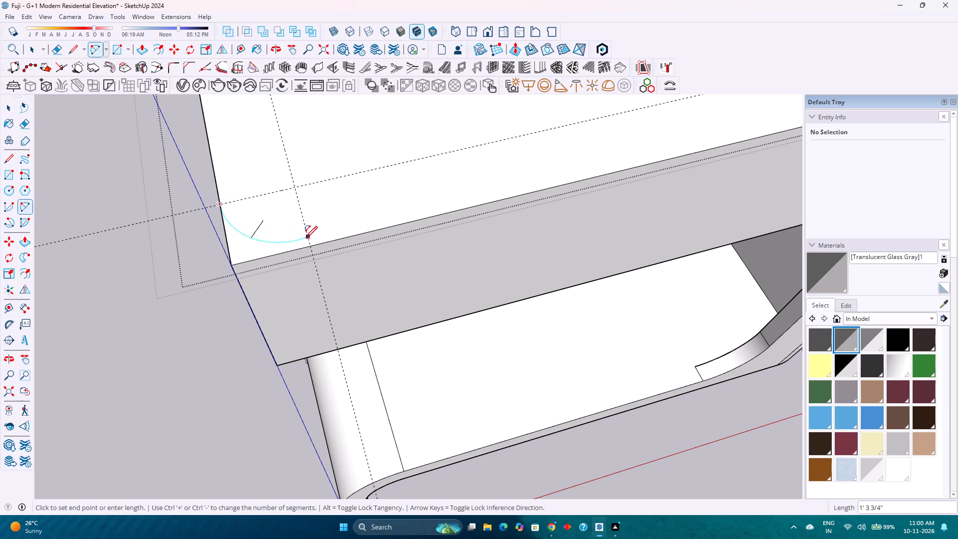
{"action": "double_click", "coordinate": [312, 246]}
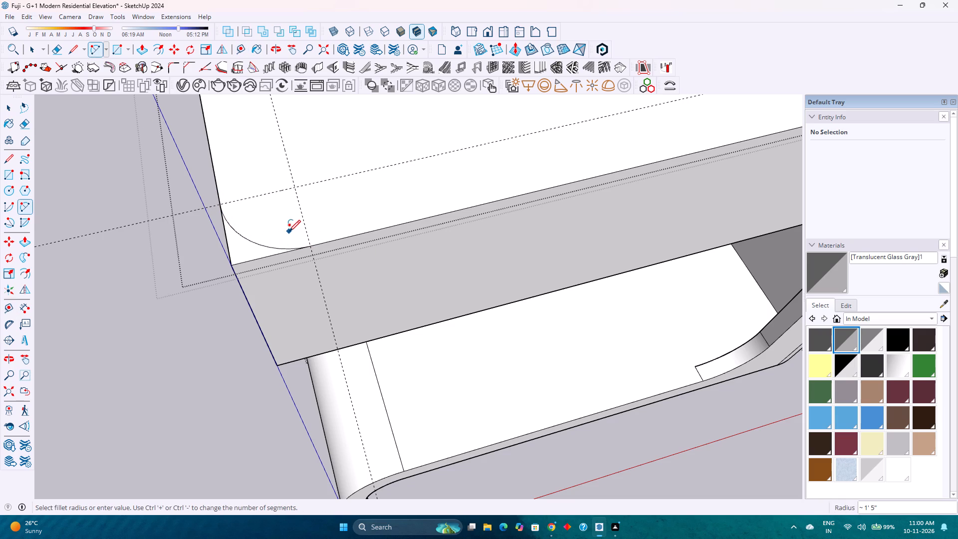
{"action": "key", "text": "space"}
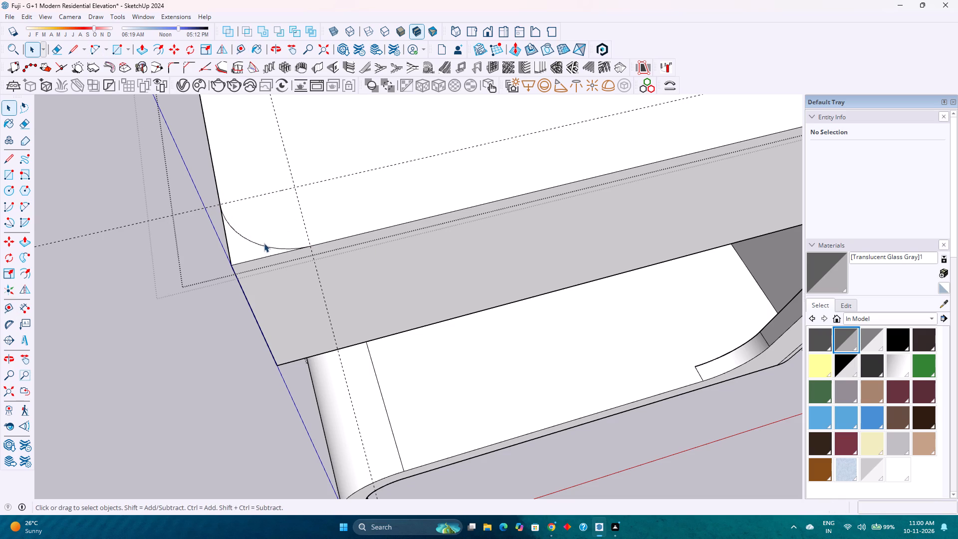
{"action": "left_click", "coordinate": [264, 243]}
{"action": "left_click", "coordinate": [264, 245]}
{"action": "left_click", "coordinate": [907, 175]}
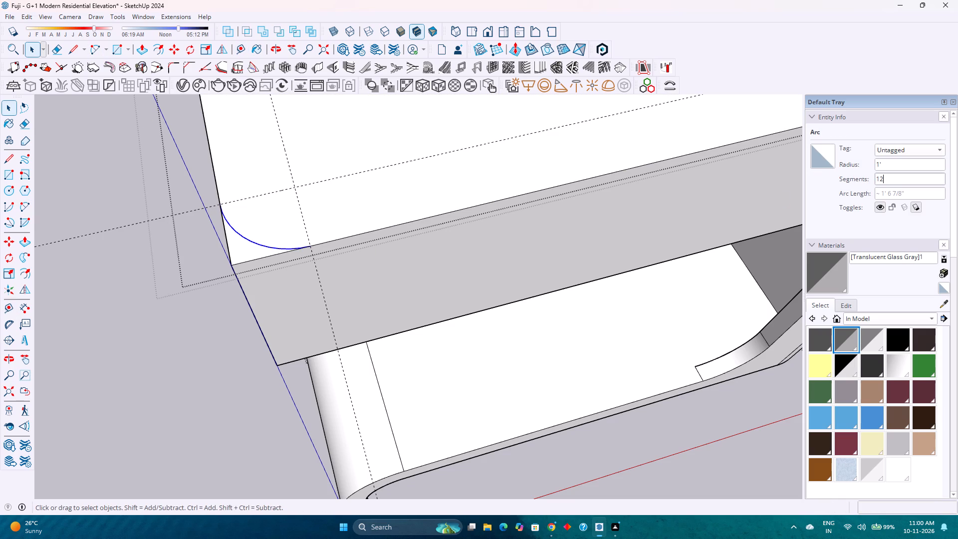
{"action": "key", "text": "0"}
{"action": "key", "text": "Return"}
Push the corner piece outside the arc down 3' through the full beam depth to round the corner.
{"action": "left_click", "coordinate": [139, 48]}
{"action": "left_click", "coordinate": [246, 251]}
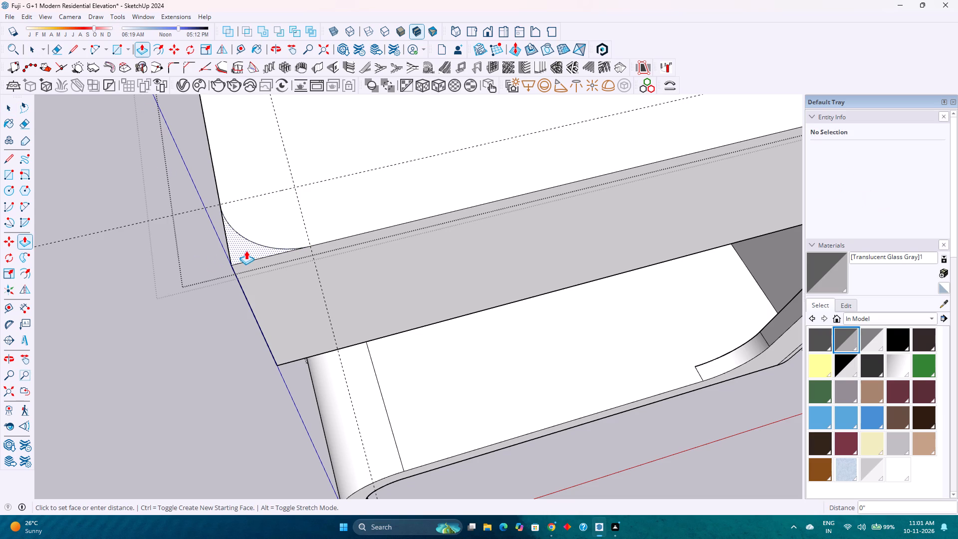
{"action": "left_click", "coordinate": [294, 367]}
{"action": "left_click", "coordinate": [286, 363]}
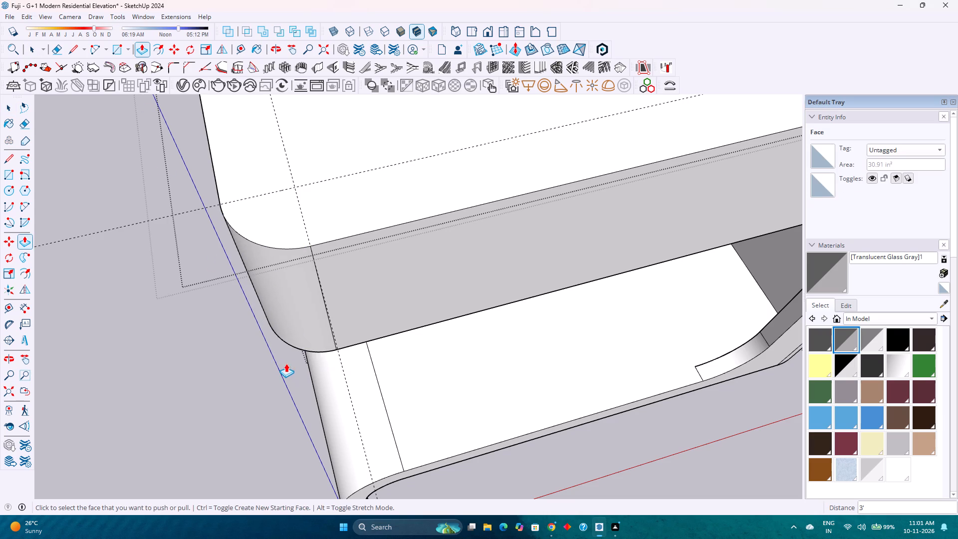
Place a horizontal guide on the front face of the frame's top beam, 1' below its upper edge.
{"action": "scroll", "coordinate": [236, 312], "scroll_direction": "down", "scroll_amount": 4}
{"action": "middle_click_drag", "start_coordinate": [234, 311], "coordinate": [209, 237]}
{"action": "scroll", "coordinate": [216, 232], "scroll_direction": "down", "scroll_amount": 4}
{"action": "middle_click_drag", "start_coordinate": [251, 265], "coordinate": [256, 167]}
{"action": "scroll", "coordinate": [319, 175], "scroll_direction": "down", "scroll_amount": 1}
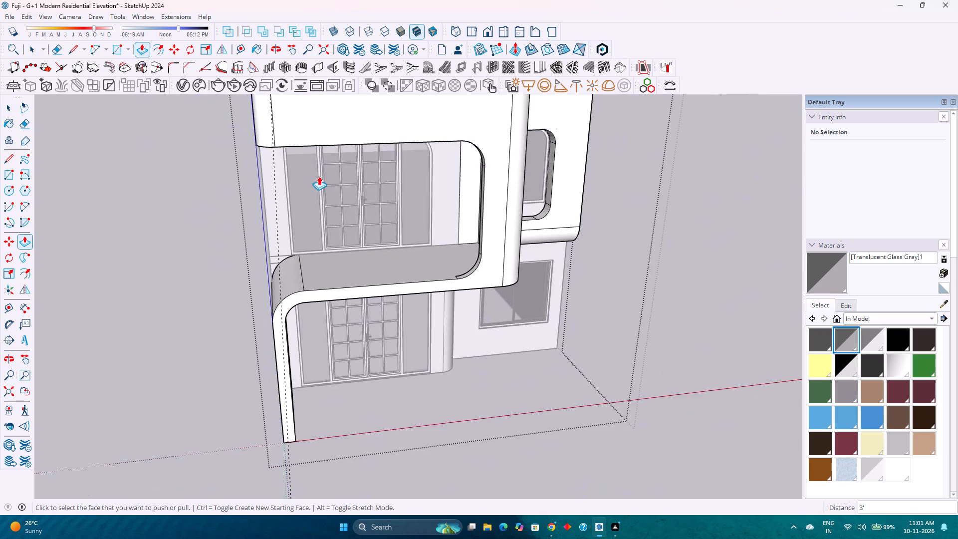
{"action": "scroll", "coordinate": [319, 176], "scroll_direction": "down", "scroll_amount": 2}
{"action": "scroll", "coordinate": [452, 149], "scroll_direction": "up", "scroll_amount": 3}
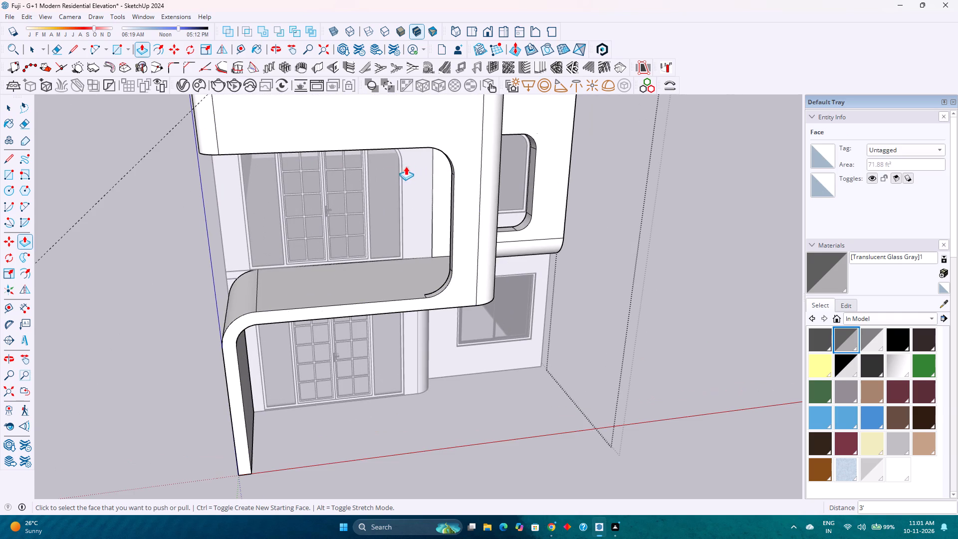
{"action": "scroll", "coordinate": [376, 174], "scroll_direction": "up", "scroll_amount": 3}
{"action": "middle_click_drag", "start_coordinate": [377, 170], "coordinate": [287, 208]}
{"action": "scroll", "coordinate": [286, 209], "scroll_direction": "down", "scroll_amount": 7}
{"action": "scroll", "coordinate": [325, 152], "scroll_direction": "up", "scroll_amount": 6}
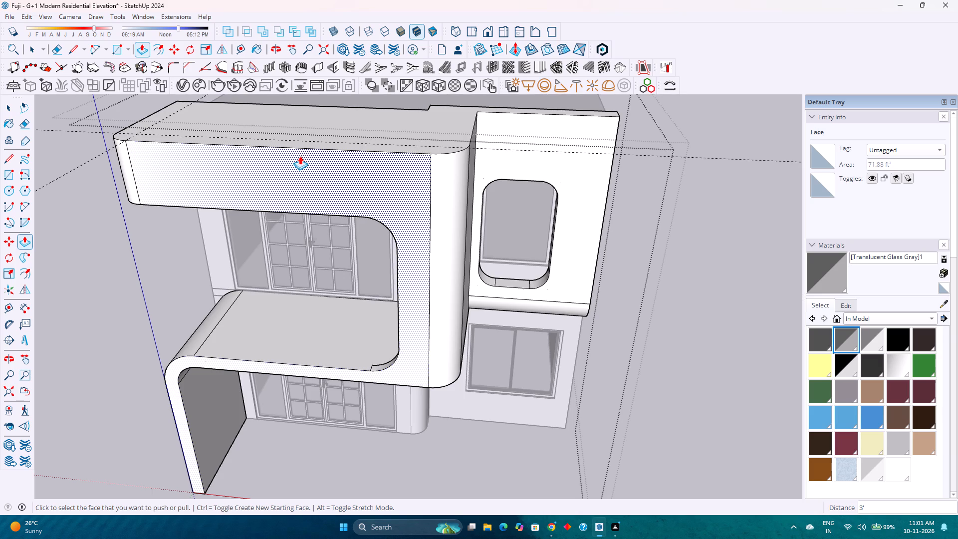
{"action": "left_click", "coordinate": [241, 51]}
{"action": "left_click", "coordinate": [326, 150]}
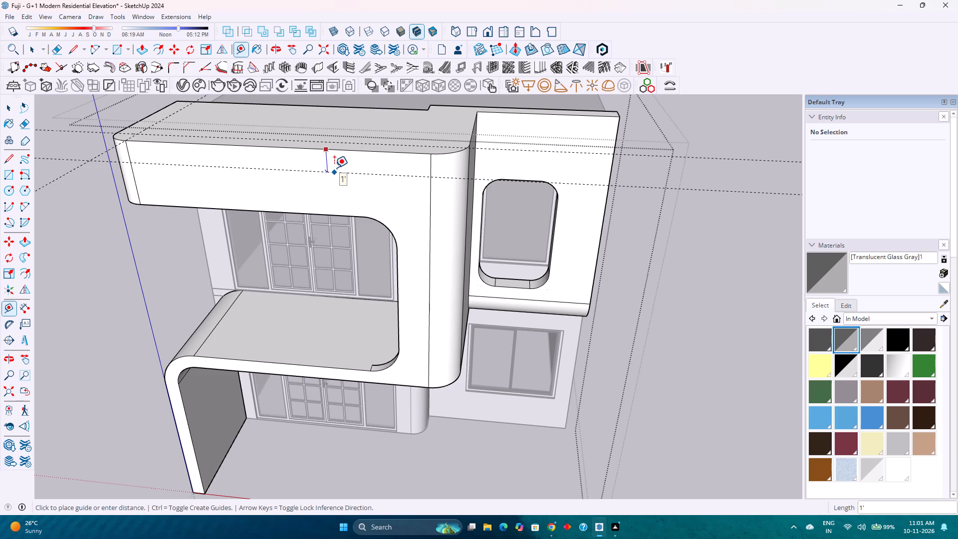
{"action": "left_click", "coordinate": [334, 168]}
Switch to the standard front view and set the horizontal guide's offset from the beam's upper edge to 1'3".
{"action": "middle_click_drag", "start_coordinate": [283, 180], "coordinate": [332, 129]}
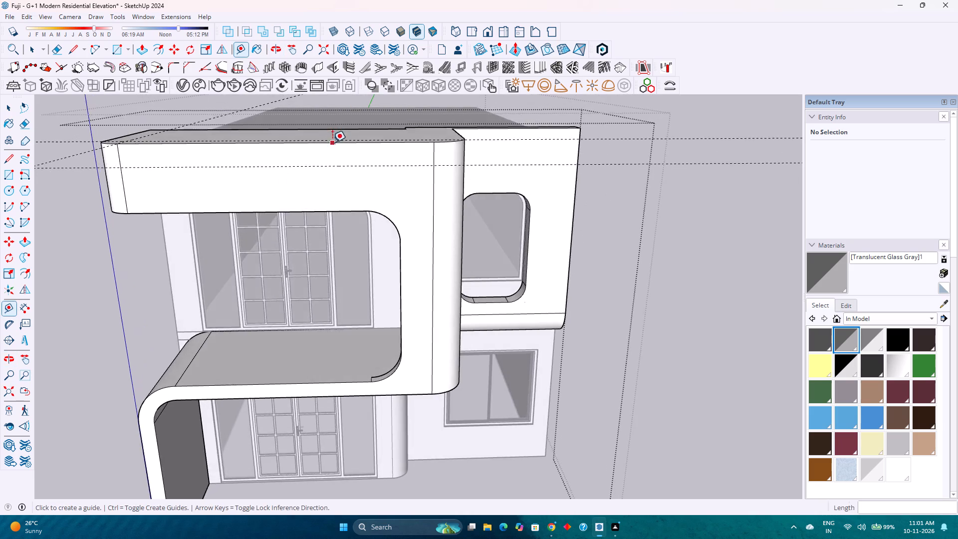
{"action": "scroll", "coordinate": [332, 142], "scroll_direction": "down", "scroll_amount": 3}
{"action": "middle_click_drag", "start_coordinate": [299, 205], "coordinate": [283, 187]}
{"action": "middle_click", "coordinate": [283, 187]}
{"action": "scroll", "coordinate": [296, 173], "scroll_direction": "down", "scroll_amount": 8}
{"action": "middle_click_drag", "start_coordinate": [282, 137], "coordinate": [304, 117]}
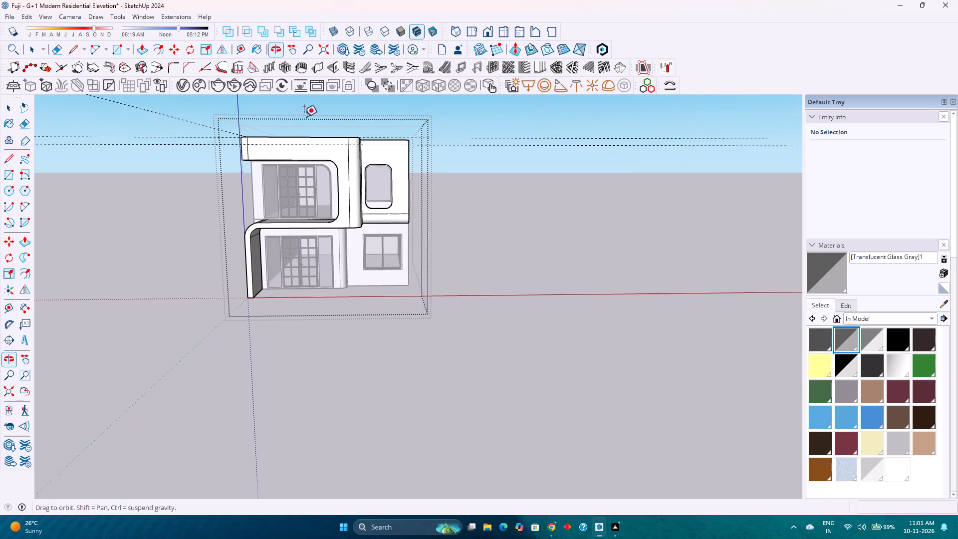
{"action": "middle_click_drag", "start_coordinate": [304, 117], "coordinate": [301, 118]}
{"action": "left_click", "coordinate": [485, 29]}
{"action": "scroll", "coordinate": [403, 243], "scroll_direction": "up", "scroll_amount": 2}
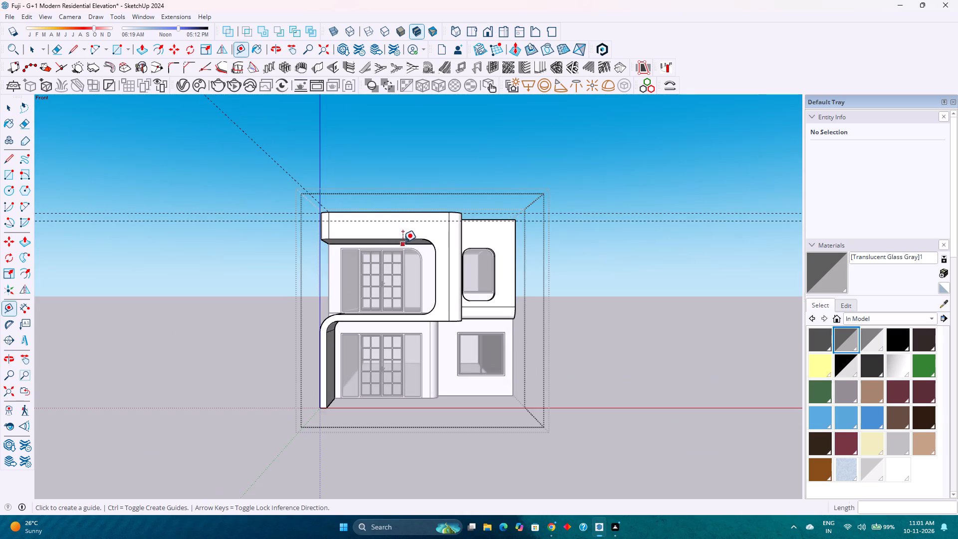
{"action": "scroll", "coordinate": [403, 240], "scroll_direction": "up", "scroll_amount": 2}
{"action": "type", "text": "1'3\""}
{"action": "key", "text": "Return"}
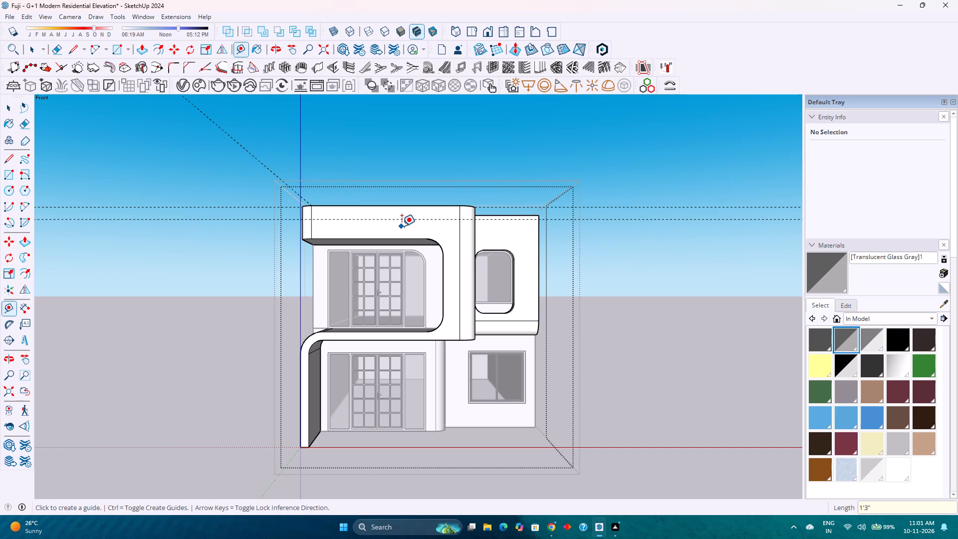
Draw a sloping line about 14'11" long across the beam's front face, from the top edge beside the rounded free end to the horizontal guide at the opposite end.
{"action": "scroll", "coordinate": [402, 226], "scroll_direction": "up", "scroll_amount": 3}
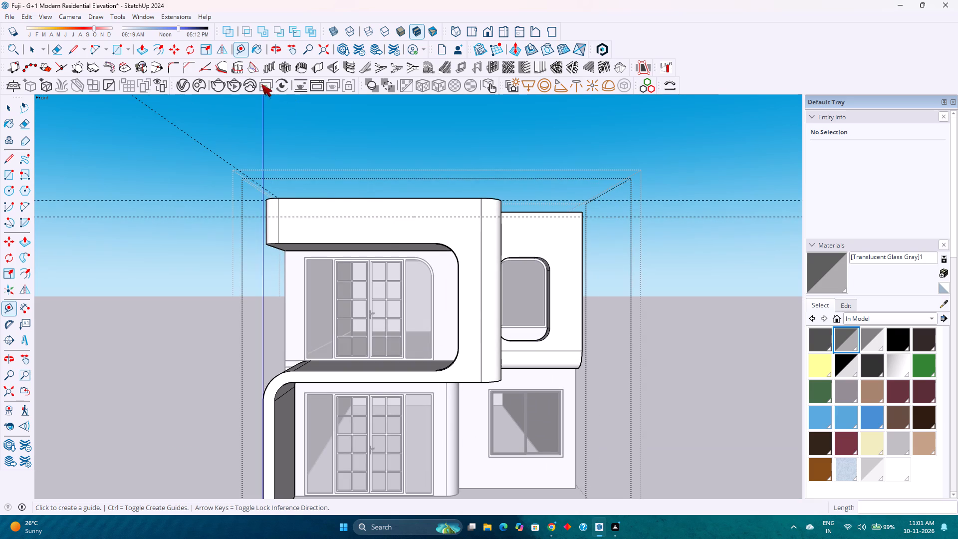
{"action": "left_click", "coordinate": [78, 52]}
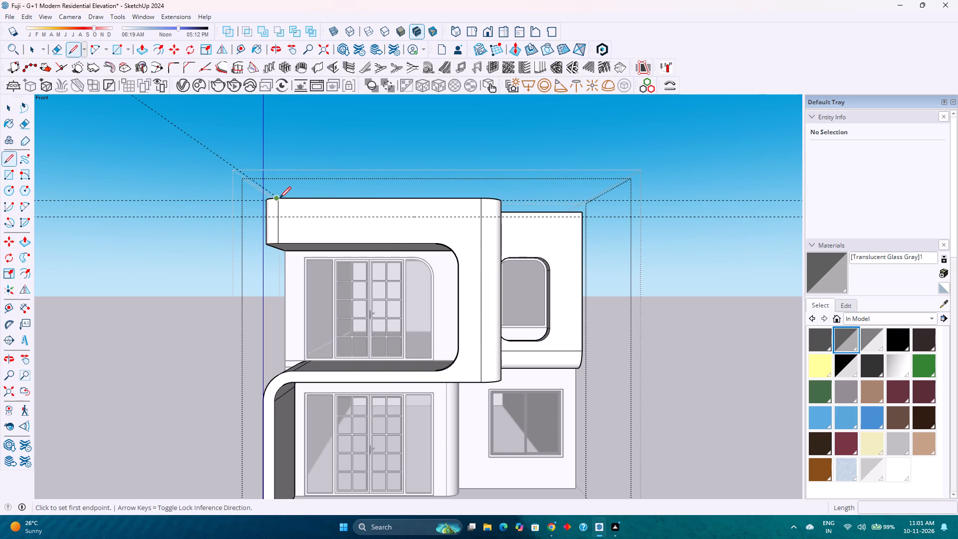
{"action": "scroll", "coordinate": [280, 198], "scroll_direction": "up", "scroll_amount": 8}
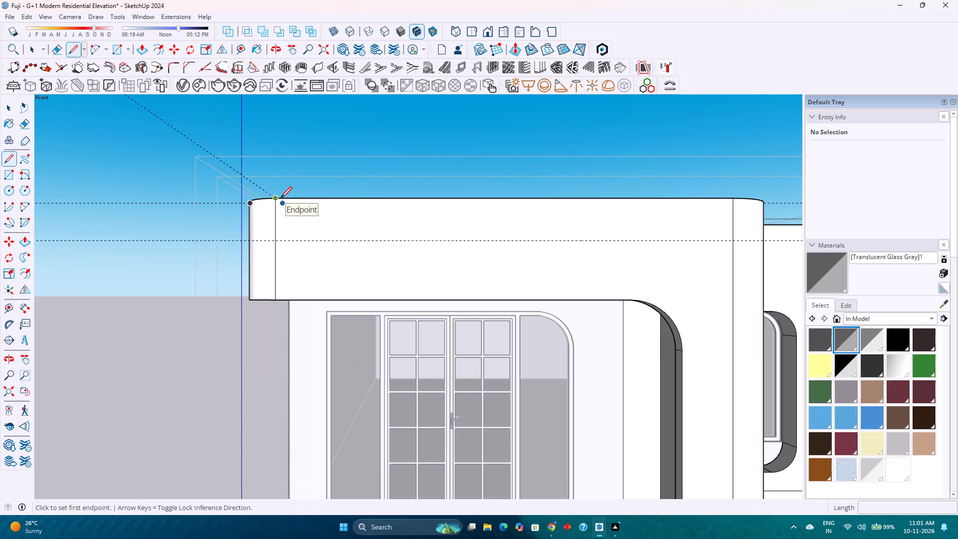
{"action": "left_click", "coordinate": [280, 198]}
{"action": "scroll", "coordinate": [393, 207], "scroll_direction": "down", "scroll_amount": 3}
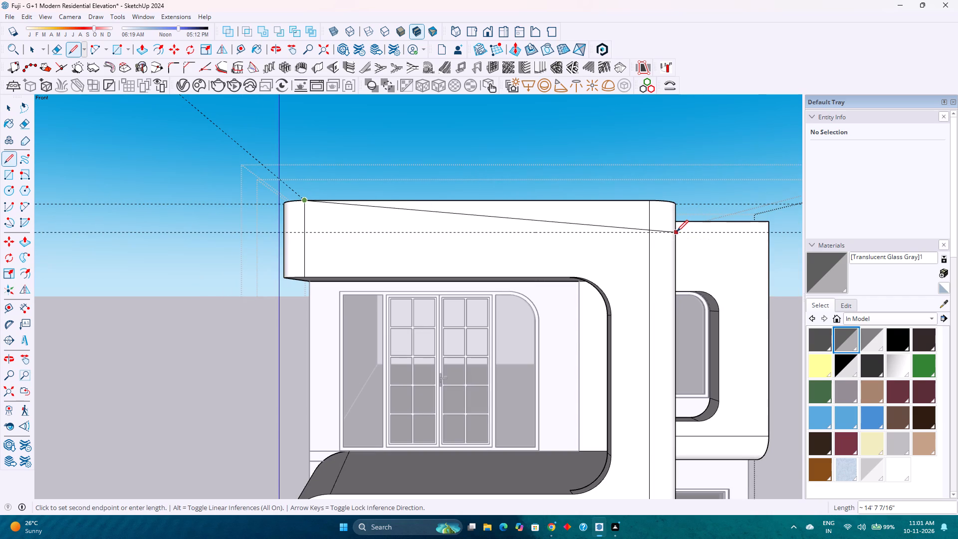
{"action": "scroll", "coordinate": [677, 232], "scroll_direction": "up", "scroll_amount": 9}
{"action": "middle_click_drag", "start_coordinate": [677, 232], "coordinate": [636, 250]}
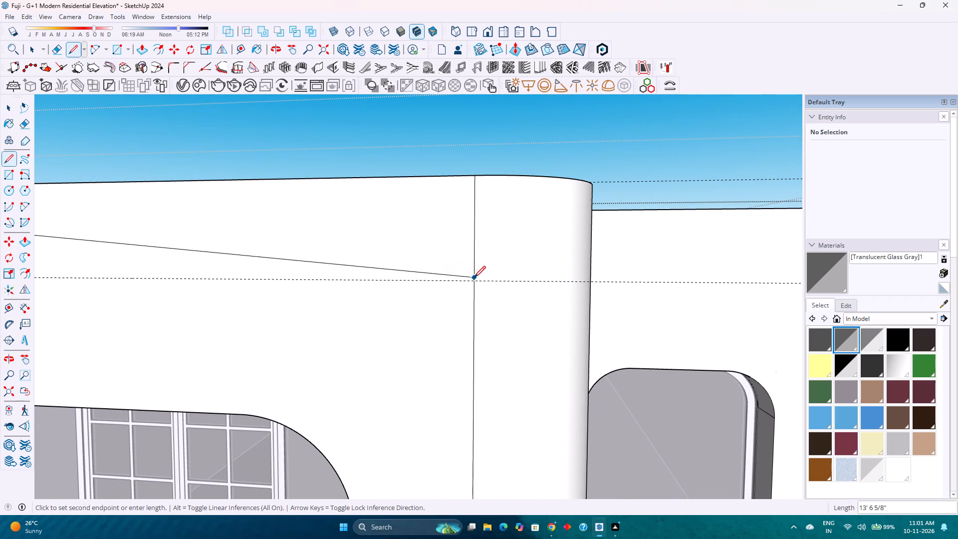
{"action": "left_click", "coordinate": [589, 283]}
{"action": "middle_click_drag", "start_coordinate": [578, 267], "coordinate": [526, 328]}
{"action": "middle_click", "coordinate": [526, 328]}
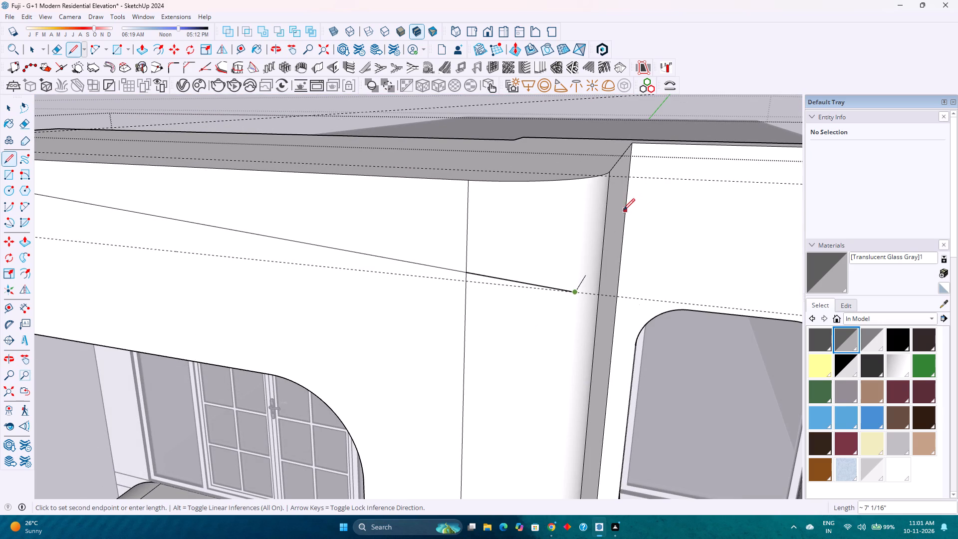
{"action": "key", "text": "Escape"}
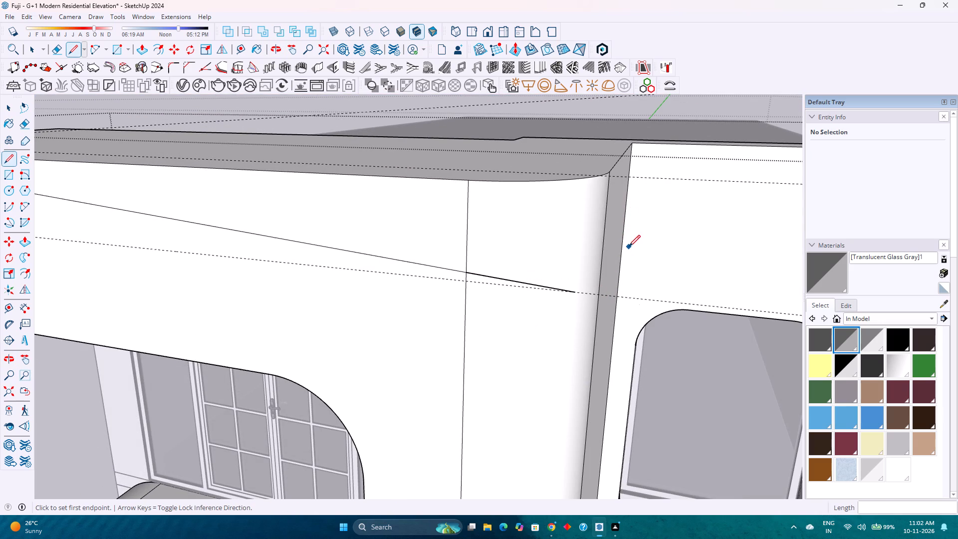
Place a guide on the beam's side face next to the rounded corner, 1'3" below its upper edge.
{"action": "middle_click_drag", "start_coordinate": [624, 247], "coordinate": [469, 237]}
{"action": "middle_click", "coordinate": [469, 237]}
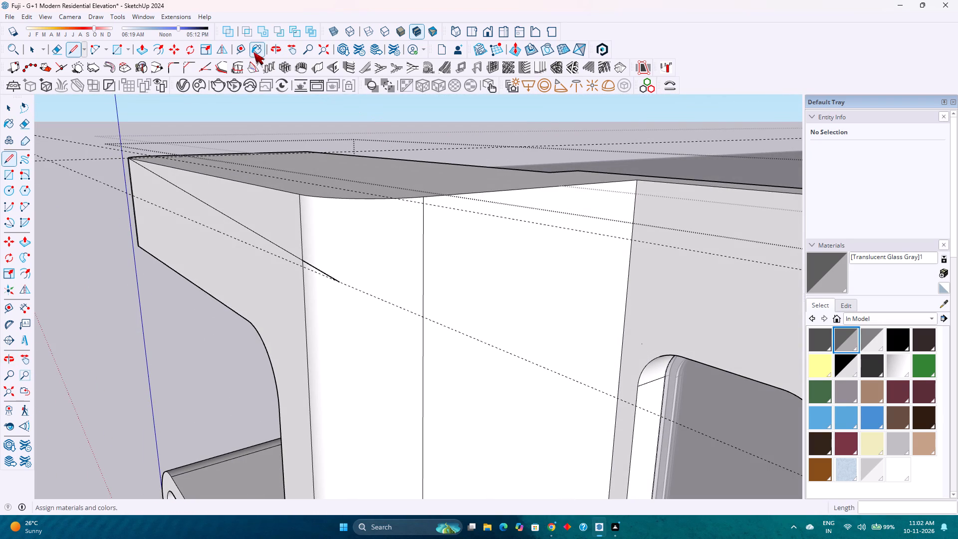
{"action": "left_click", "coordinate": [238, 51]}
{"action": "left_click", "coordinate": [498, 189]}
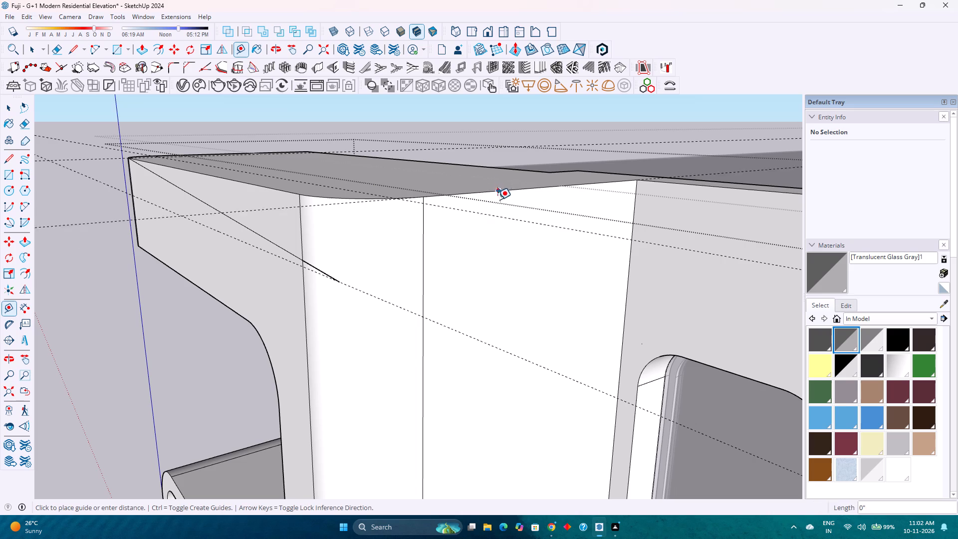
{"action": "key", "text": "1"}
{"action": "key", "text": "apostrophe"}
{"action": "type", "text": "3\""}
{"action": "key", "text": "Return"}
Draw a horizontal line about 7' long along the side guide, from the wall junction to its crossing with the front guide.
{"action": "key", "text": "l"}
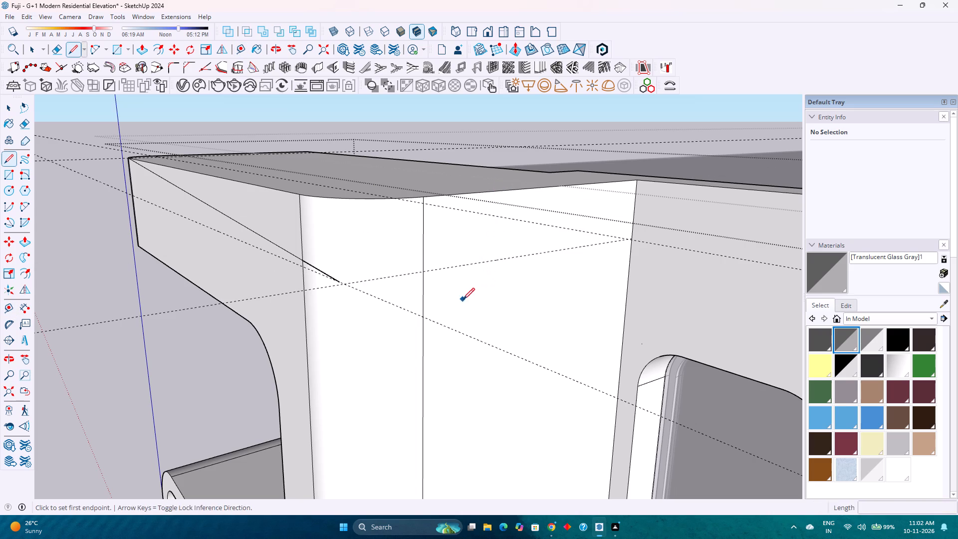
{"action": "middle_click_drag", "start_coordinate": [463, 299], "coordinate": [515, 311]}
{"action": "middle_click_drag", "start_coordinate": [601, 292], "coordinate": [636, 267]}
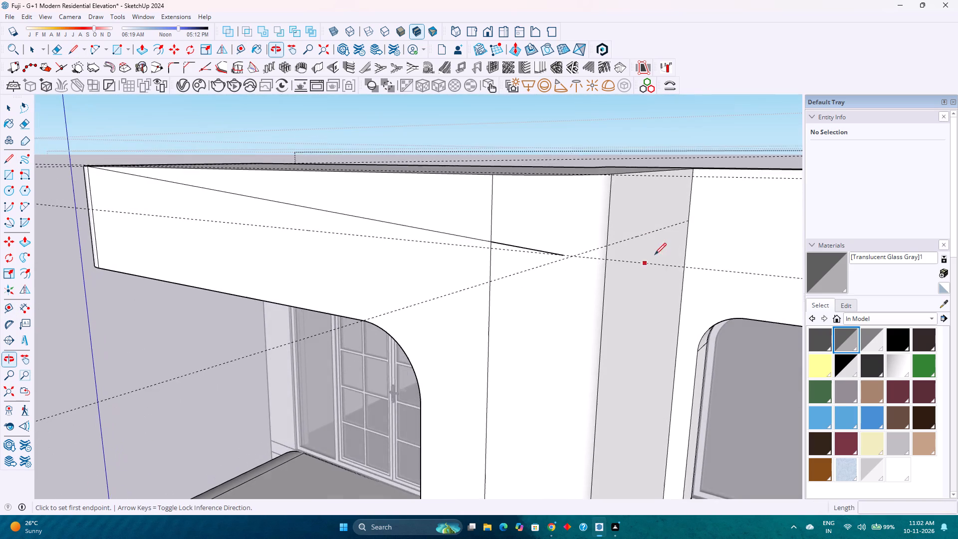
{"action": "scroll", "coordinate": [668, 242], "scroll_direction": "up", "scroll_amount": 2}
{"action": "left_click", "coordinate": [695, 215]}
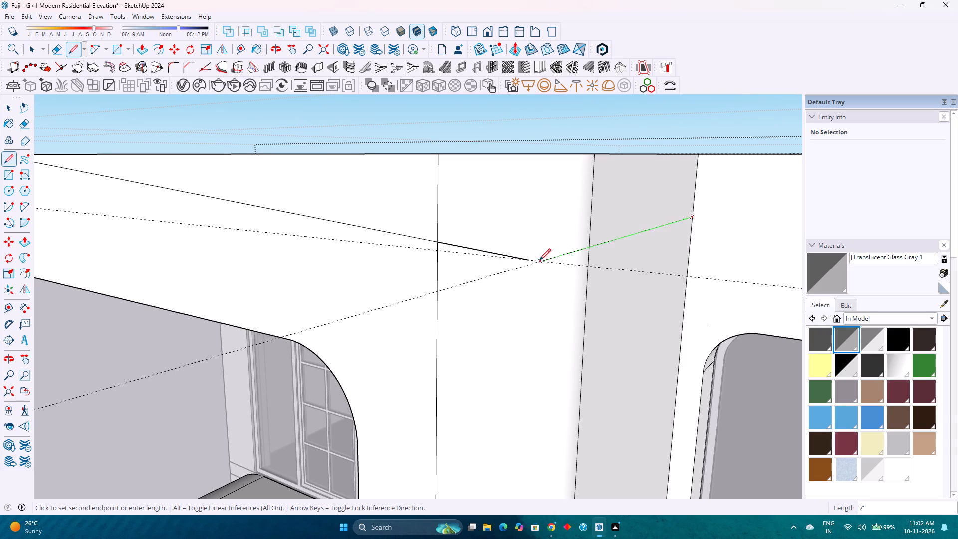
{"action": "left_click", "coordinate": [537, 261]}
Delete the two stray line ends that overhang the rounded corner, from the side line and the sloping front line.
{"action": "scroll", "coordinate": [530, 264], "scroll_direction": "up", "scroll_amount": 2}
{"action": "middle_click_drag", "start_coordinate": [530, 264], "coordinate": [528, 294]}
{"action": "middle_click", "coordinate": [528, 294]}
{"action": "key", "text": "space"}
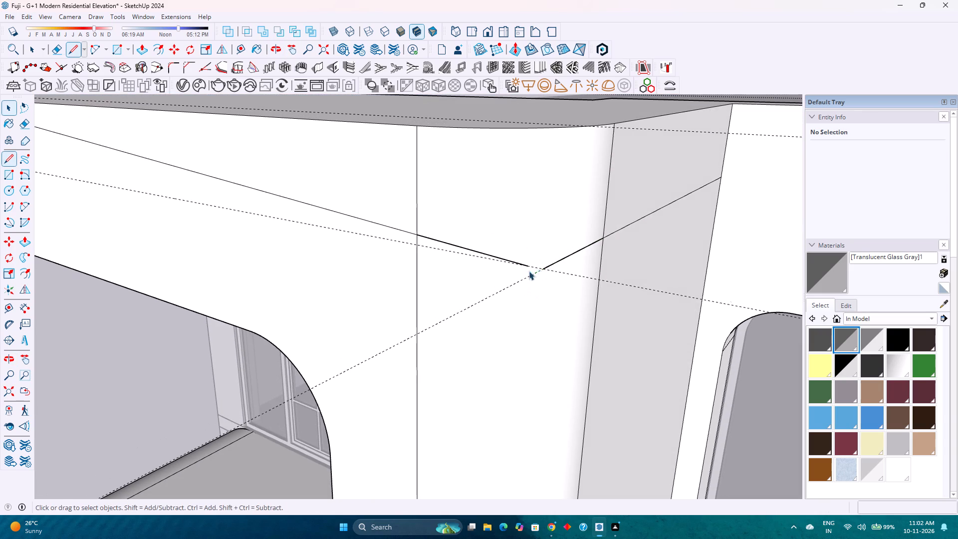
{"action": "left_click", "coordinate": [565, 256]}
{"action": "key", "text": "Delete"}
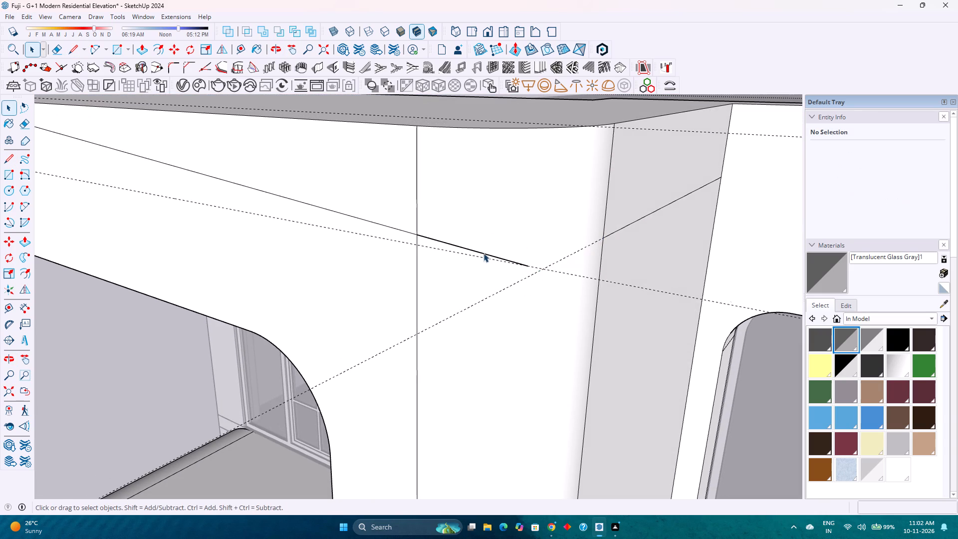
{"action": "left_click", "coordinate": [483, 253]}
{"action": "key", "text": "Delete"}
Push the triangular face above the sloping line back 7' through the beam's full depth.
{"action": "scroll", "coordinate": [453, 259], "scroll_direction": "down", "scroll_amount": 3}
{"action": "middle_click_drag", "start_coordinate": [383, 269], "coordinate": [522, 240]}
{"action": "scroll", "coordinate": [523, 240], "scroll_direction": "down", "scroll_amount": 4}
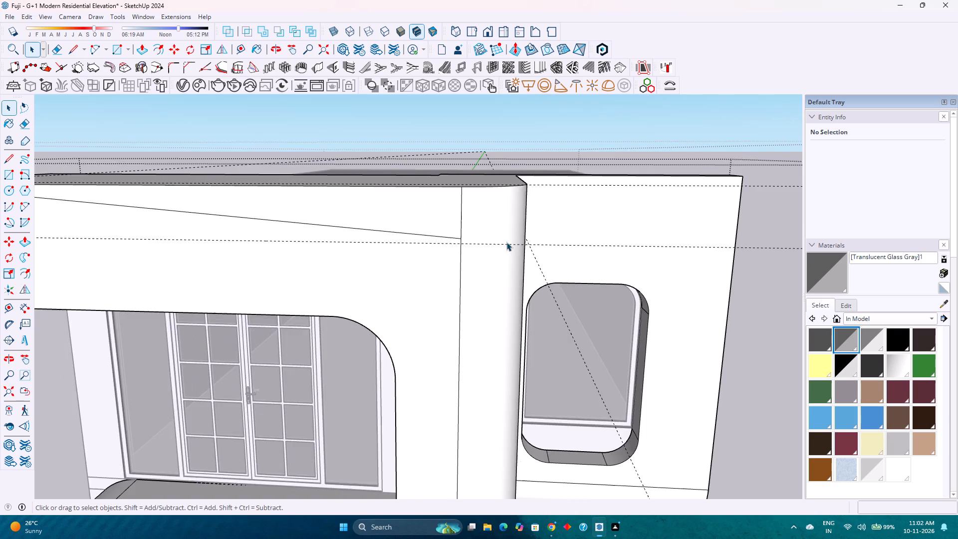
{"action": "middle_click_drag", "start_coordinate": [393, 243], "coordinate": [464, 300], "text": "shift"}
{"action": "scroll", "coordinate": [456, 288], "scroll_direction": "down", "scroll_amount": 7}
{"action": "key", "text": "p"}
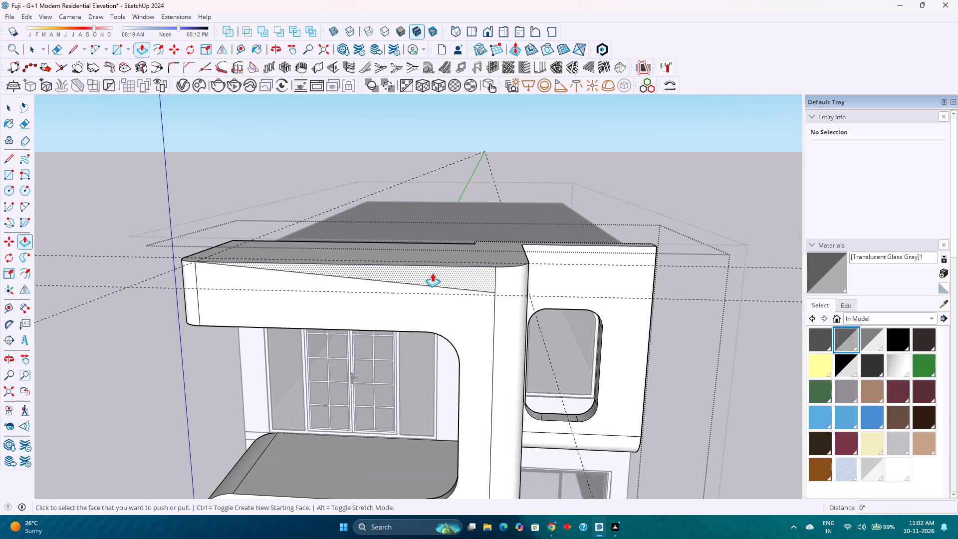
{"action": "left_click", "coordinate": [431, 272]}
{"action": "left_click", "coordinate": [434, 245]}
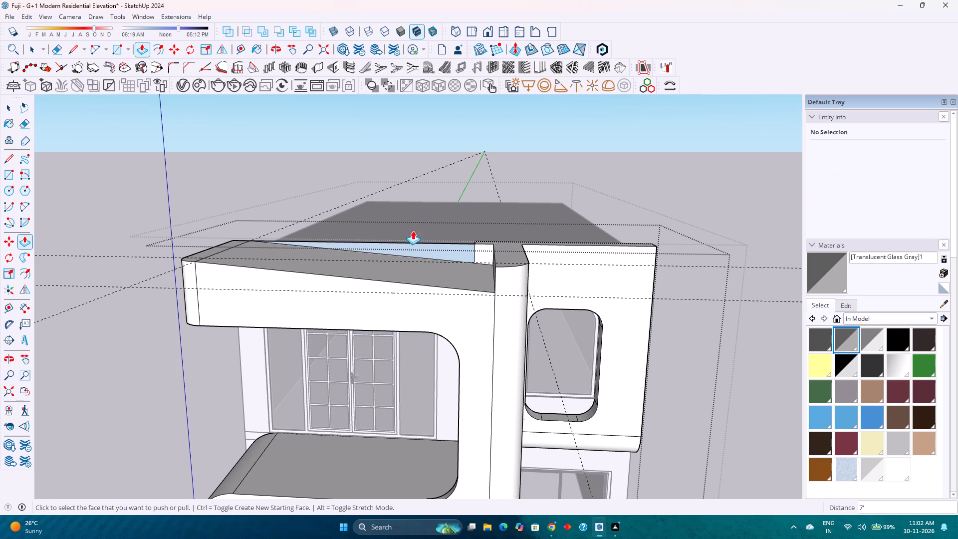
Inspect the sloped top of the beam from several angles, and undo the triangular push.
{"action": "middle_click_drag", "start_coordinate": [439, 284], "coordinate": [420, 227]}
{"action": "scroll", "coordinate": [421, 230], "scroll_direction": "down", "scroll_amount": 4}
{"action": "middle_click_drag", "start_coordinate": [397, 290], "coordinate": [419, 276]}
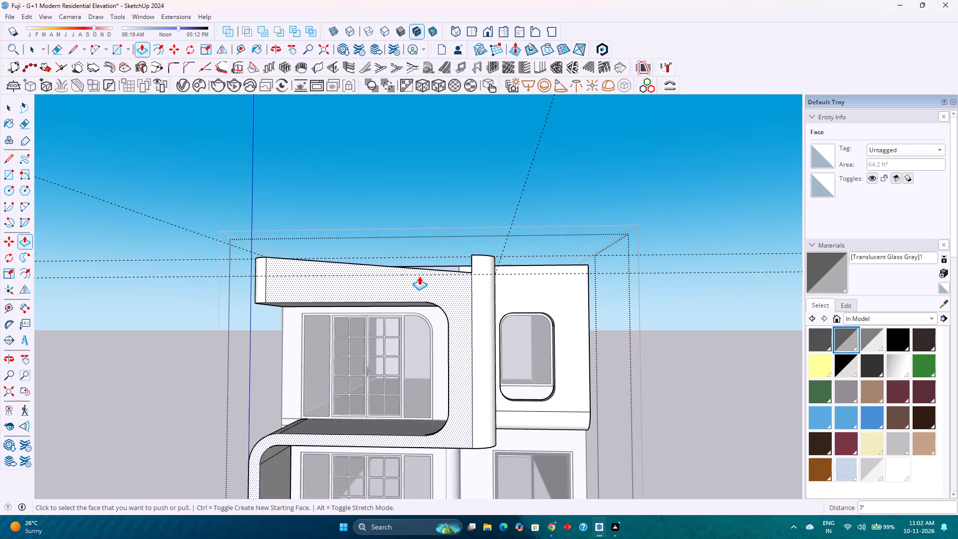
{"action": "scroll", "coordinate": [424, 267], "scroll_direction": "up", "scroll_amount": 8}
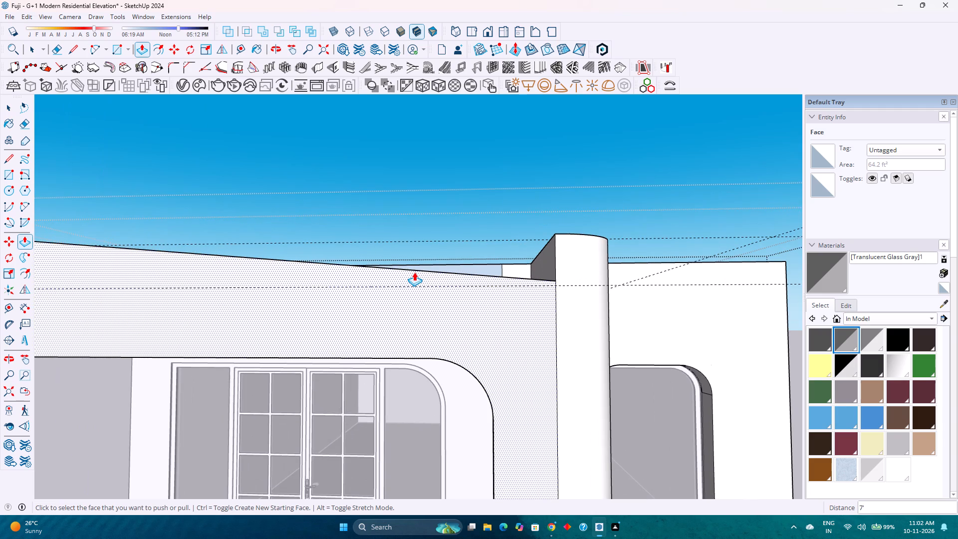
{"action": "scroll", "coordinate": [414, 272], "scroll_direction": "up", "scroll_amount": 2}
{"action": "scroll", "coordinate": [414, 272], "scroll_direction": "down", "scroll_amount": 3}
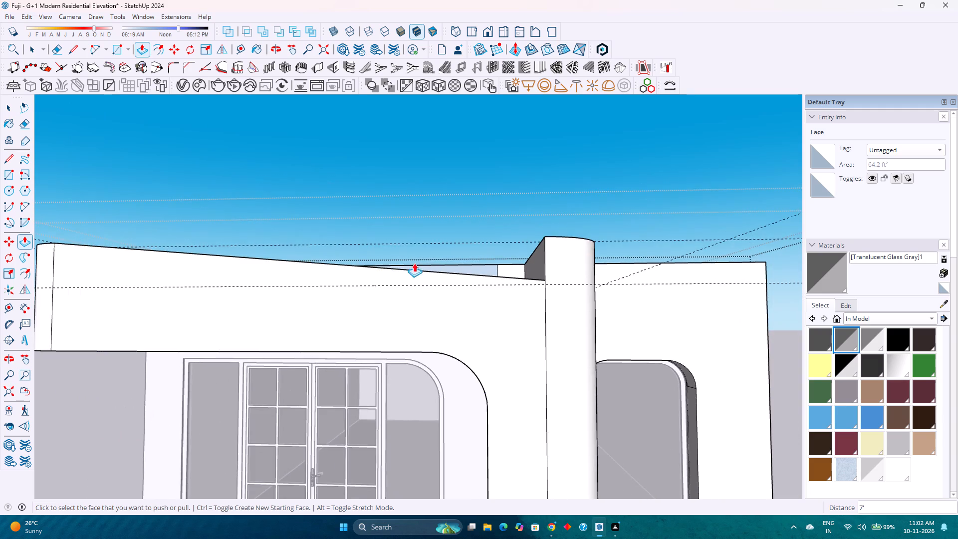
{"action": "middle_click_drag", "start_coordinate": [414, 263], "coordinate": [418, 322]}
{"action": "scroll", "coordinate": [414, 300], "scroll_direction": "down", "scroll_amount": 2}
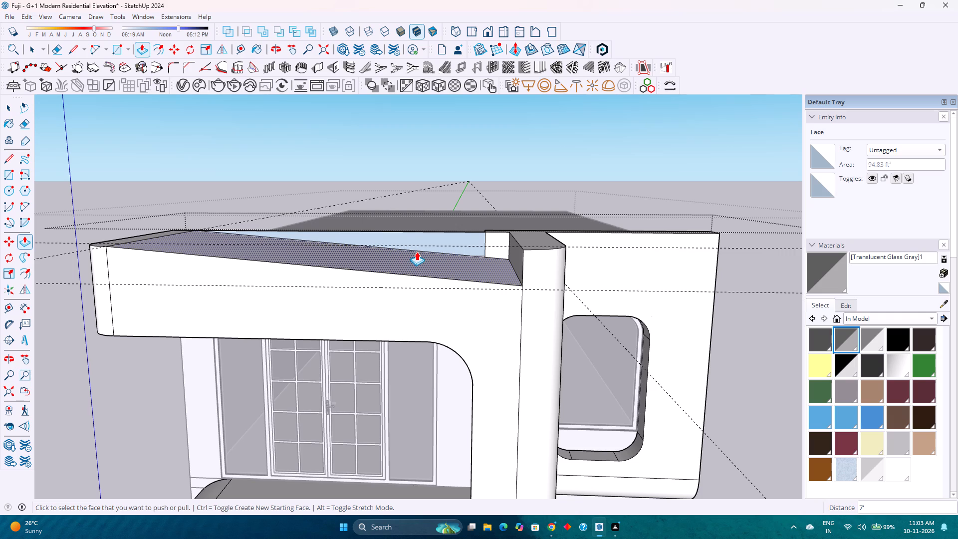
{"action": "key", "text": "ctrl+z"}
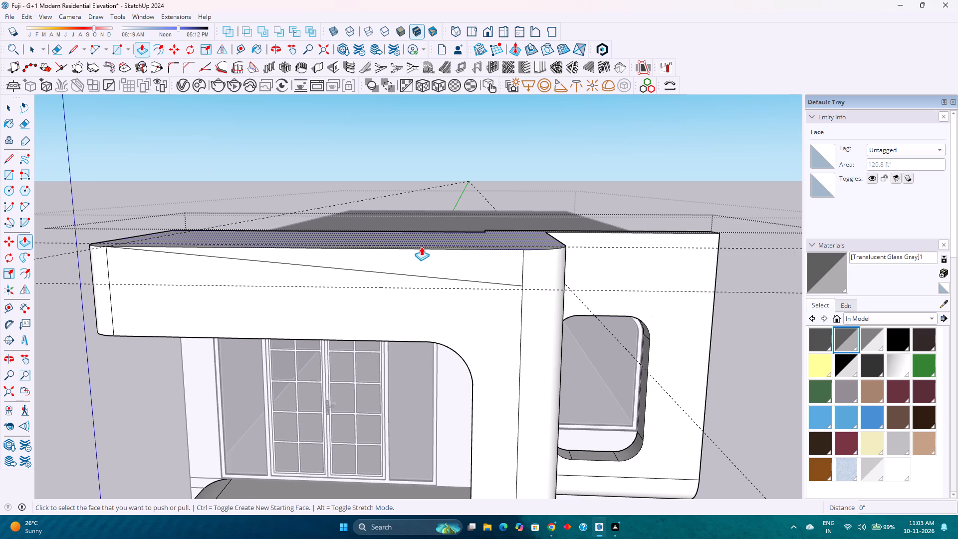
Offset the beam top's side, rounded corner and front edges inward by 9".
{"action": "scroll", "coordinate": [421, 245], "scroll_direction": "down", "scroll_amount": 1}
{"action": "middle_click_drag", "start_coordinate": [421, 245], "coordinate": [528, 313]}
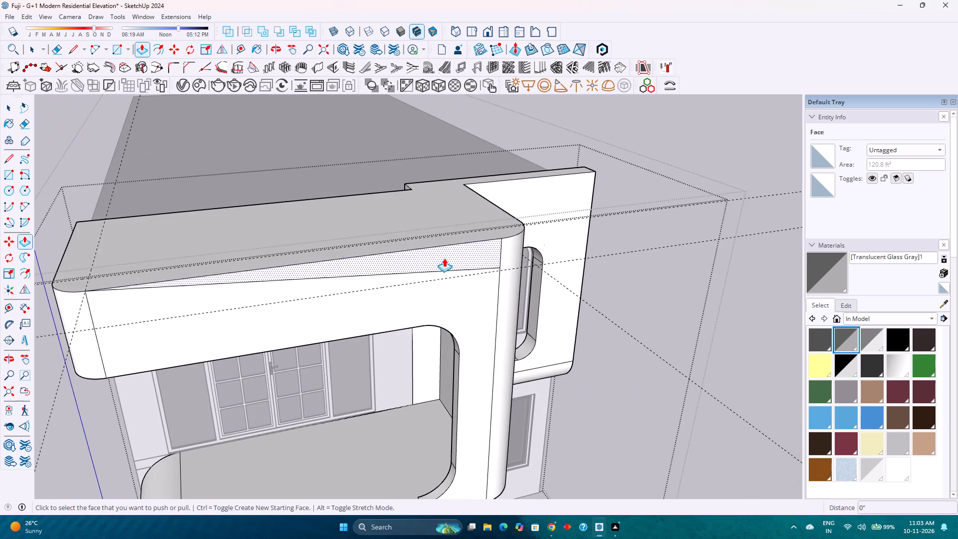
{"action": "scroll", "coordinate": [364, 179], "scroll_direction": "up", "scroll_amount": 3}
{"action": "middle_click_drag", "start_coordinate": [372, 192], "coordinate": [398, 226]}
{"action": "key", "text": "space"}
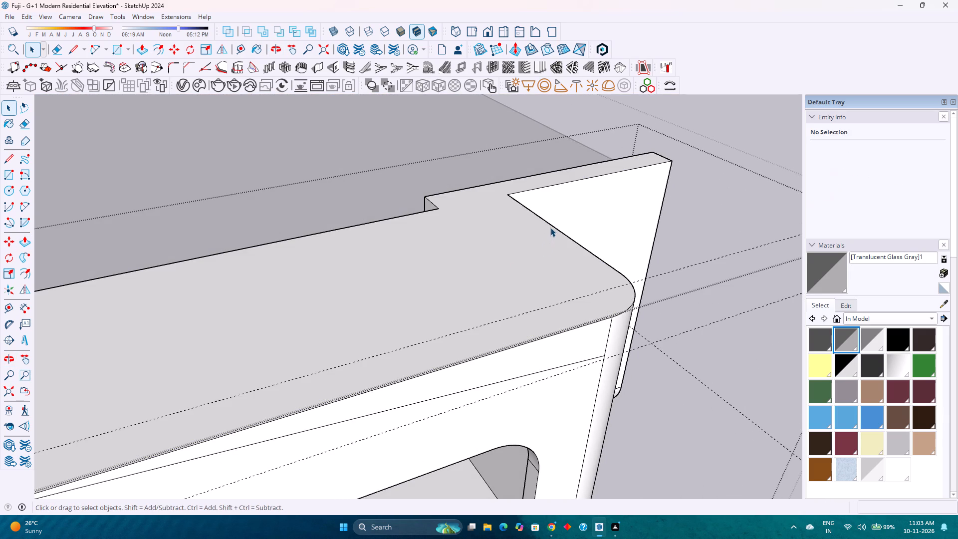
{"action": "left_click", "coordinate": [550, 226]}
{"action": "left_click", "coordinate": [553, 334], "text": "ctrl"}
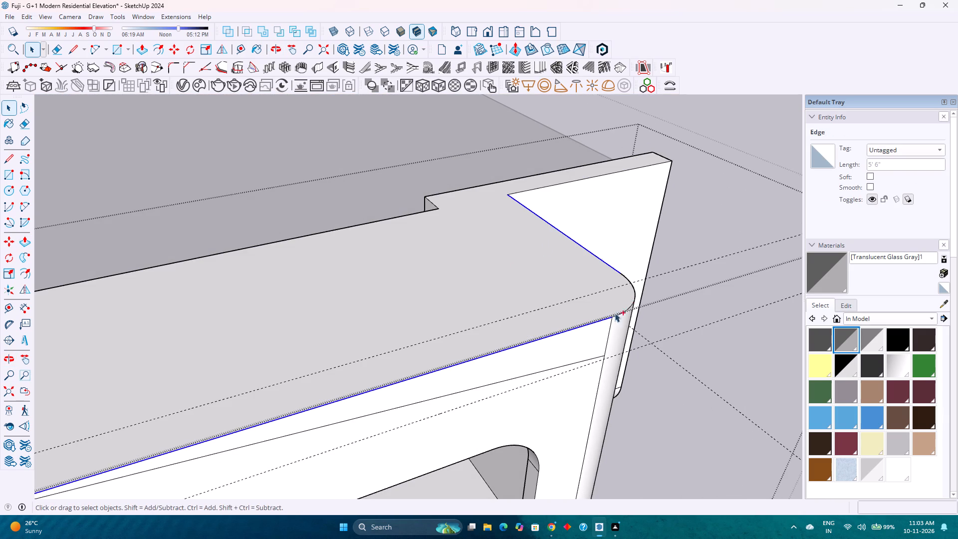
{"action": "left_click", "coordinate": [631, 305], "text": "ctrl"}
{"action": "middle_click_drag", "start_coordinate": [625, 308], "coordinate": [559, 295], "text": "ctrl"}
{"action": "scroll", "coordinate": [551, 289], "scroll_direction": "down", "scroll_amount": 5}
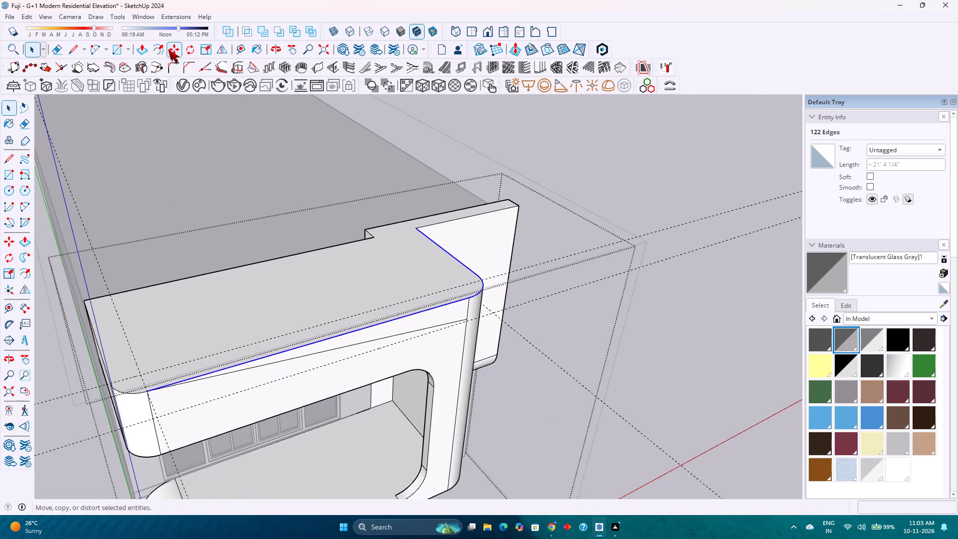
{"action": "left_click", "coordinate": [161, 52]}
{"action": "left_click", "coordinate": [430, 314]}
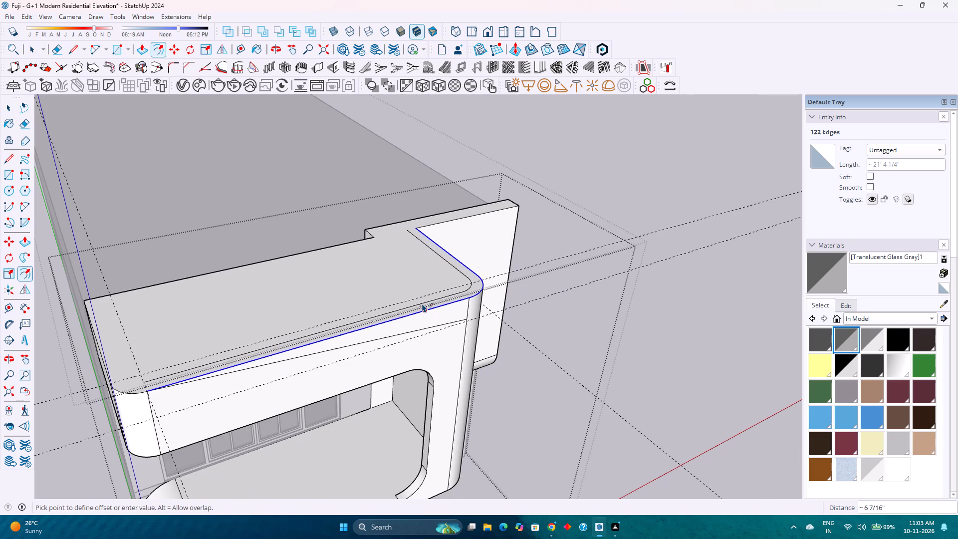
{"action": "key", "text": "6"}
{"action": "key", "text": "Return"}
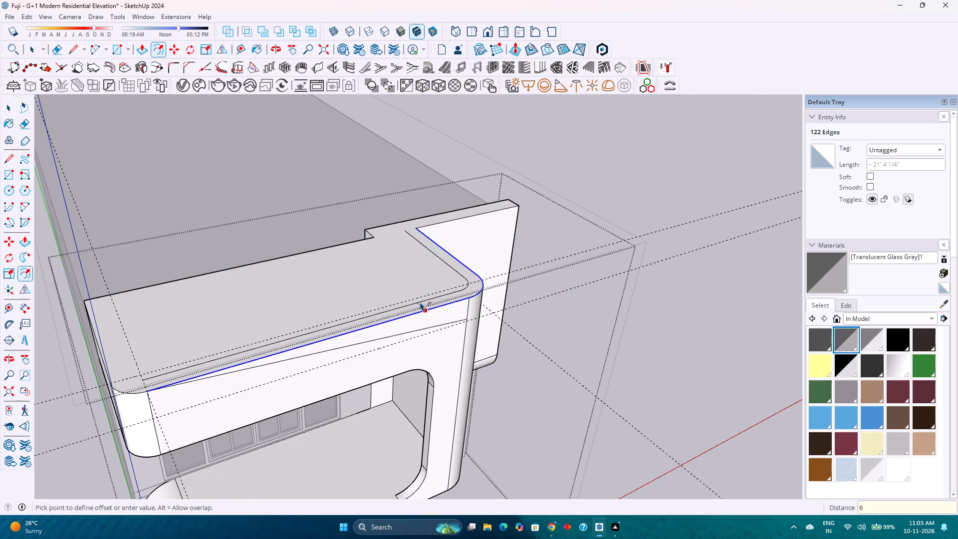
{"action": "key", "text": "9"}
{"action": "key", "text": "Return"}
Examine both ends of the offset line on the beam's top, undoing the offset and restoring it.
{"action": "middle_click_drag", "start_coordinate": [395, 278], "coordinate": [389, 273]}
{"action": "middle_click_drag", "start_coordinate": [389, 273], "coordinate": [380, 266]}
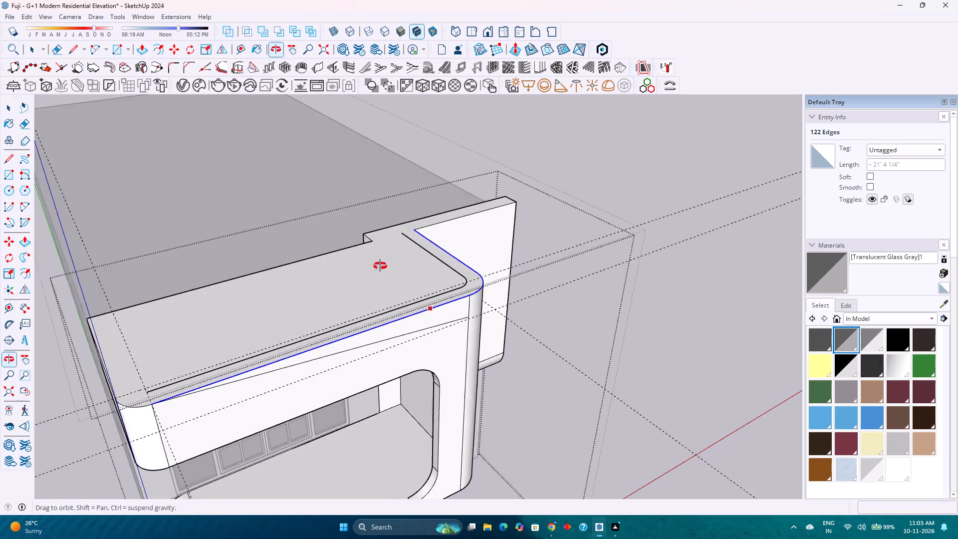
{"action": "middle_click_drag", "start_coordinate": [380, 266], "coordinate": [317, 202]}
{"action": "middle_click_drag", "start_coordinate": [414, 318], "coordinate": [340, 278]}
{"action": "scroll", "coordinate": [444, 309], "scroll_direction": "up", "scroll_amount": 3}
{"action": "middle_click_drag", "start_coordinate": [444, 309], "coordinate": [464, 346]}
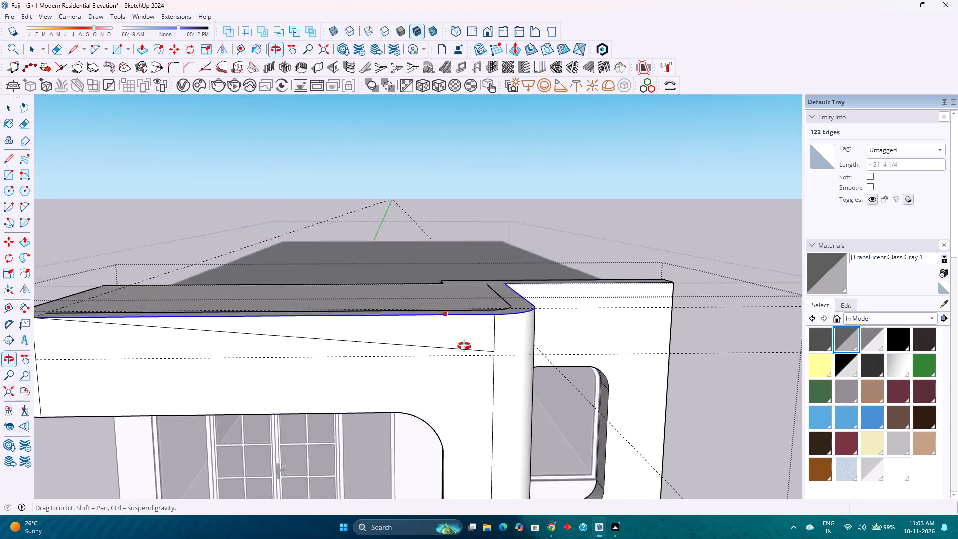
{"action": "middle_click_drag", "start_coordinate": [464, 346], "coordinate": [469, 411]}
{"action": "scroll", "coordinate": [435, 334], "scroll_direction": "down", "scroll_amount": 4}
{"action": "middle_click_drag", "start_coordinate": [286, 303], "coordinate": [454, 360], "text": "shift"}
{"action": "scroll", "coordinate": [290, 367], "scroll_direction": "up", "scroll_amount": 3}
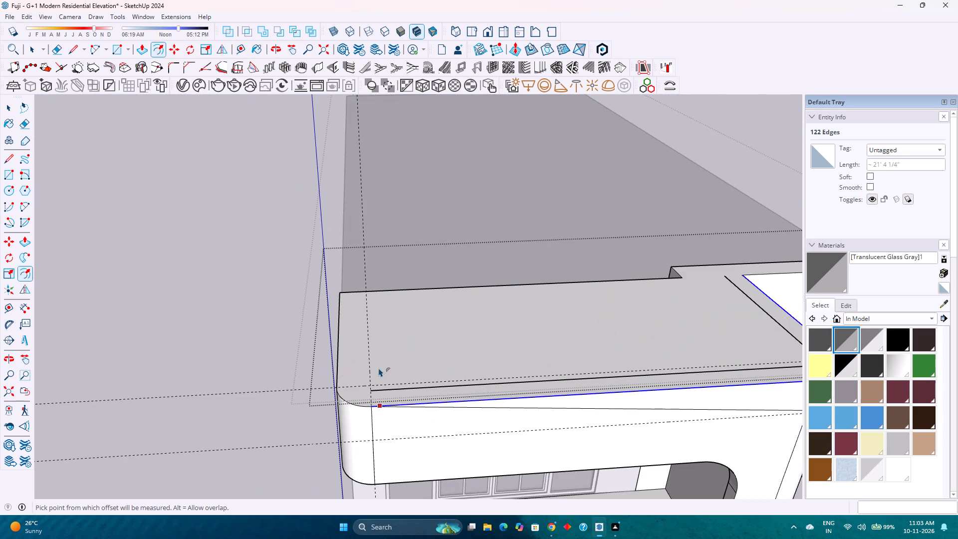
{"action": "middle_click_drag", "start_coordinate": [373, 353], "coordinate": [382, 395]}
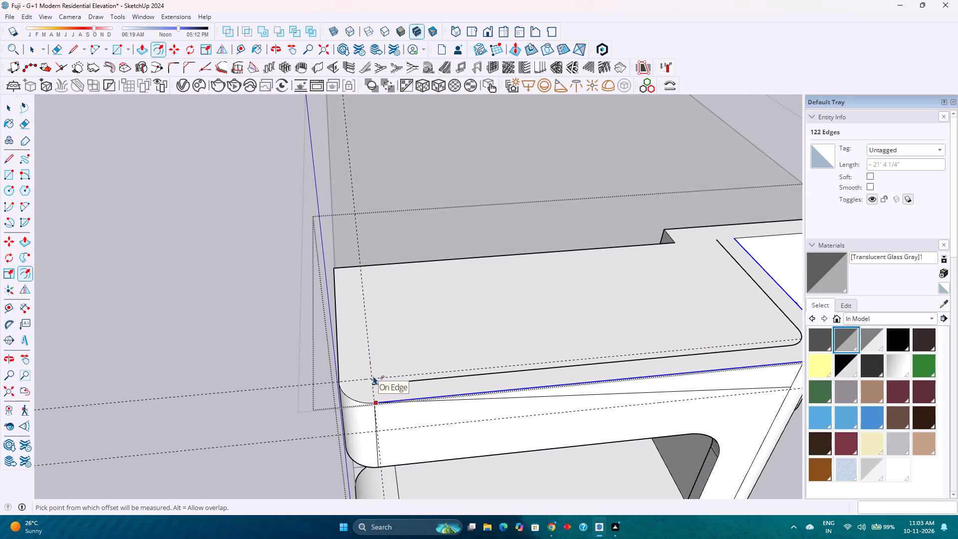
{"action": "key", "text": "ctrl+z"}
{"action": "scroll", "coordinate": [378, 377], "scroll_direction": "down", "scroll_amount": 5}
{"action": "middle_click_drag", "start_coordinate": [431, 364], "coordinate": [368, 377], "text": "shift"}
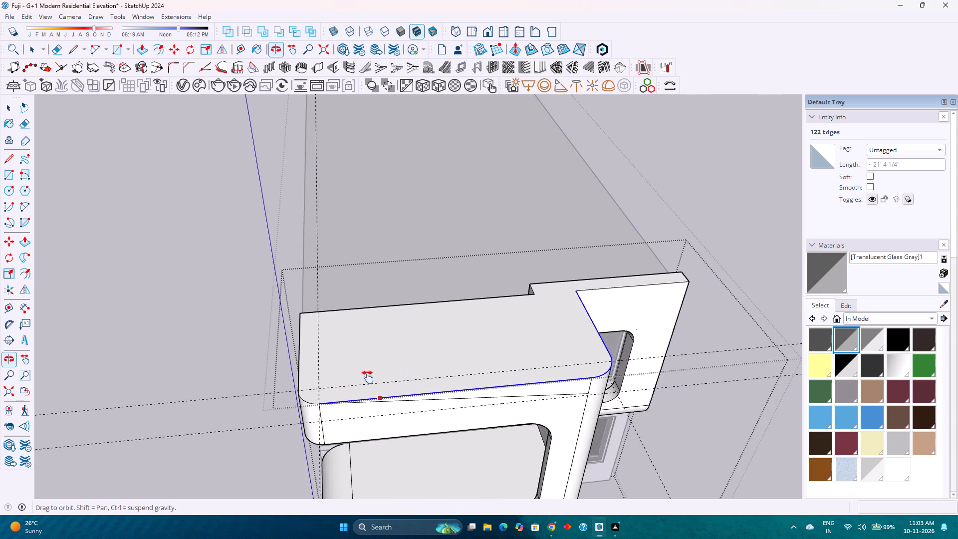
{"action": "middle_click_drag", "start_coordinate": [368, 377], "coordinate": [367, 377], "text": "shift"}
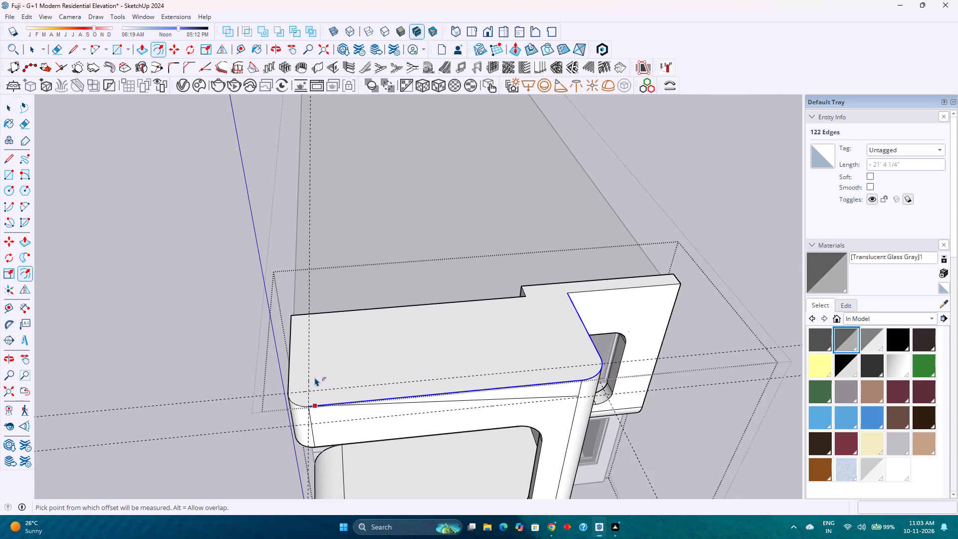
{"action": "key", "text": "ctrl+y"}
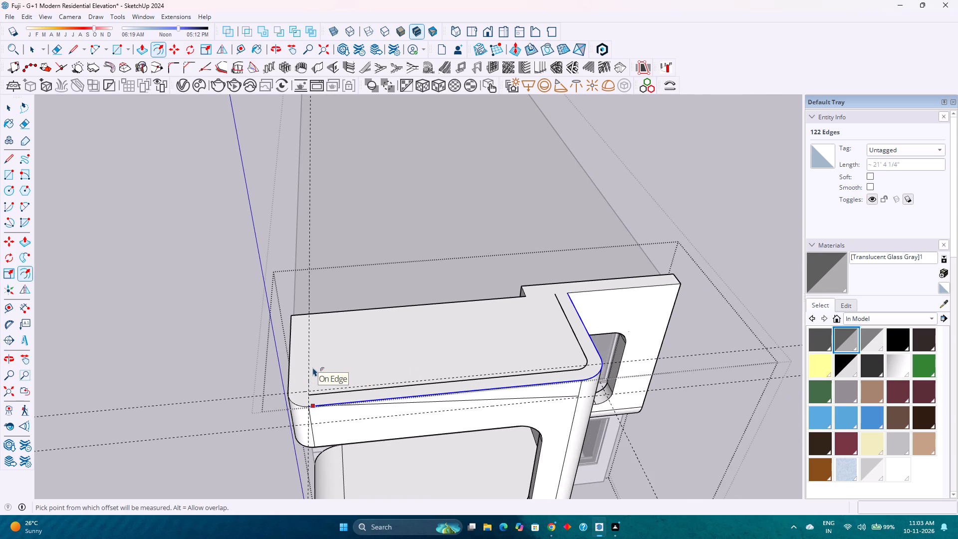
Close the inset outline with a 6'3" line to the beam's rear edge and a short line from the rear notch corner.
{"action": "key", "text": "l"}
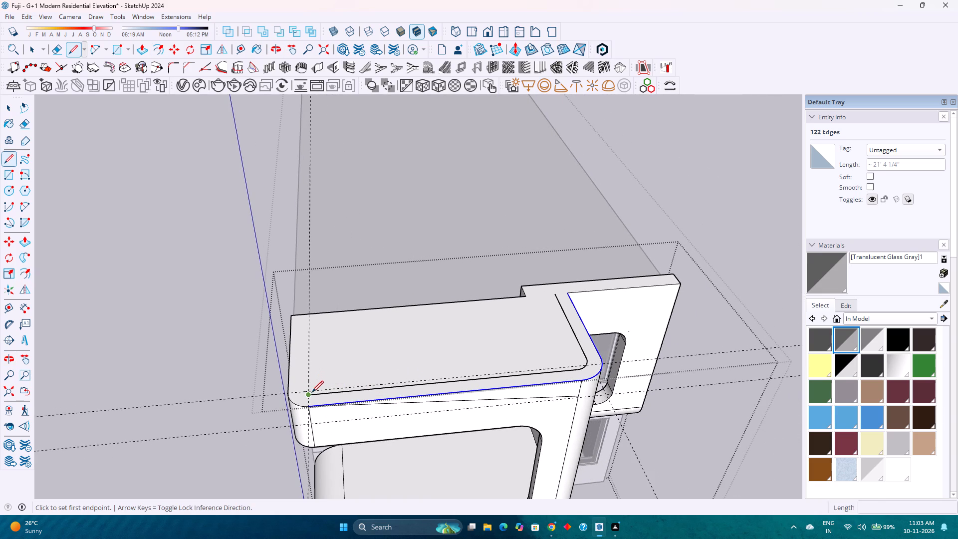
{"action": "left_click", "coordinate": [308, 393]}
{"action": "left_click", "coordinate": [309, 314]}
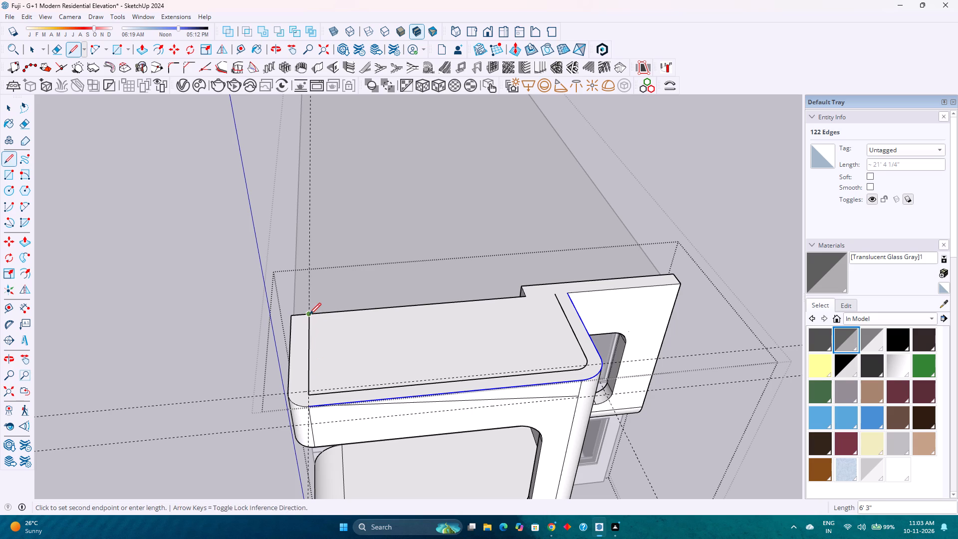
{"action": "key", "text": "Escape"}
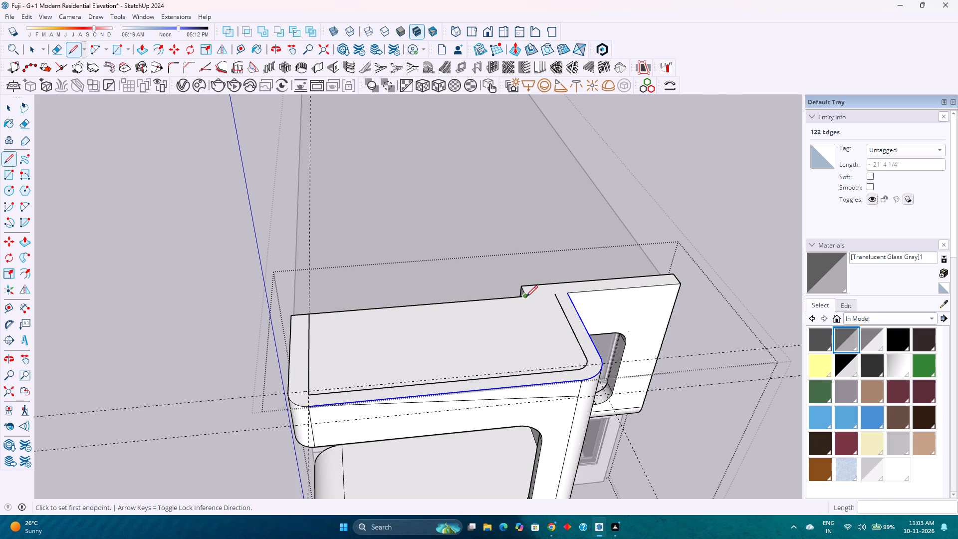
{"action": "left_click", "coordinate": [526, 297]}
{"action": "left_click", "coordinate": [552, 295]}
Raise the inset panel on the beam's top by 6".
{"action": "scroll", "coordinate": [443, 346], "scroll_direction": "down", "scroll_amount": 1}
{"action": "middle_click_drag", "start_coordinate": [481, 372], "coordinate": [455, 354]}
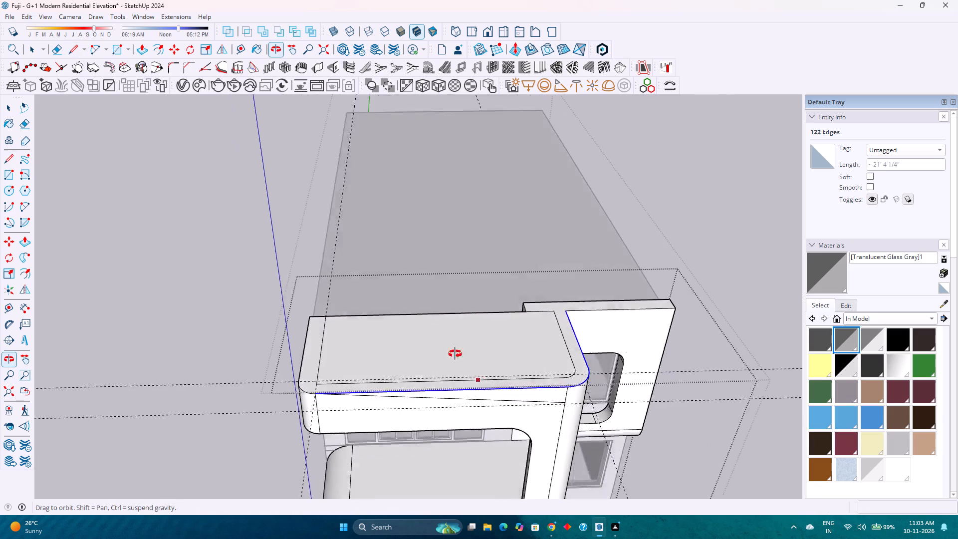
{"action": "middle_click_drag", "start_coordinate": [455, 354], "coordinate": [400, 304]}
{"action": "key", "text": "p"}
{"action": "left_click", "coordinate": [510, 377]}
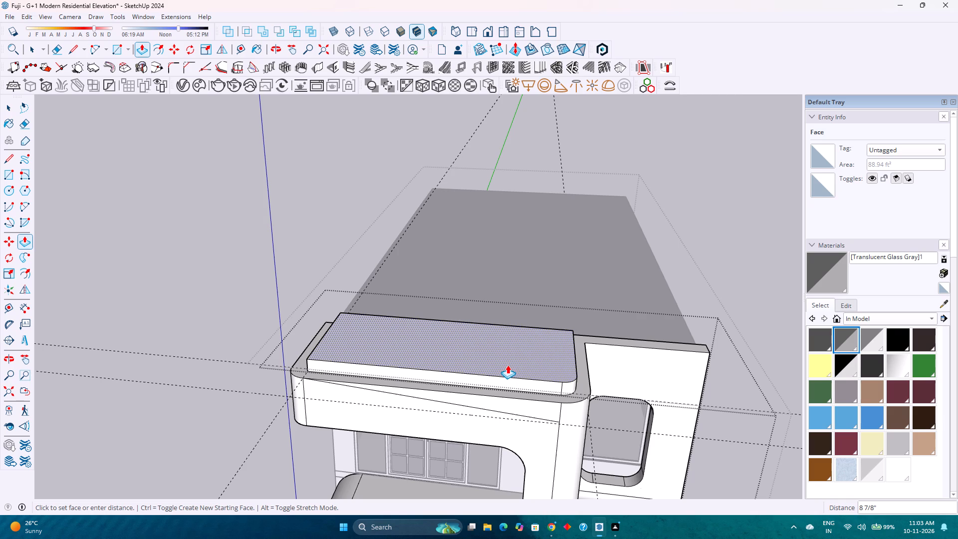
{"action": "key", "text": "6"}
{"action": "key", "text": "Return"}
Push the triangular face above the sloping line on the beam's front inward 9".
{"action": "middle_click_drag", "start_coordinate": [490, 392], "coordinate": [463, 337]}
{"action": "scroll", "coordinate": [506, 403], "scroll_direction": "up", "scroll_amount": 4}
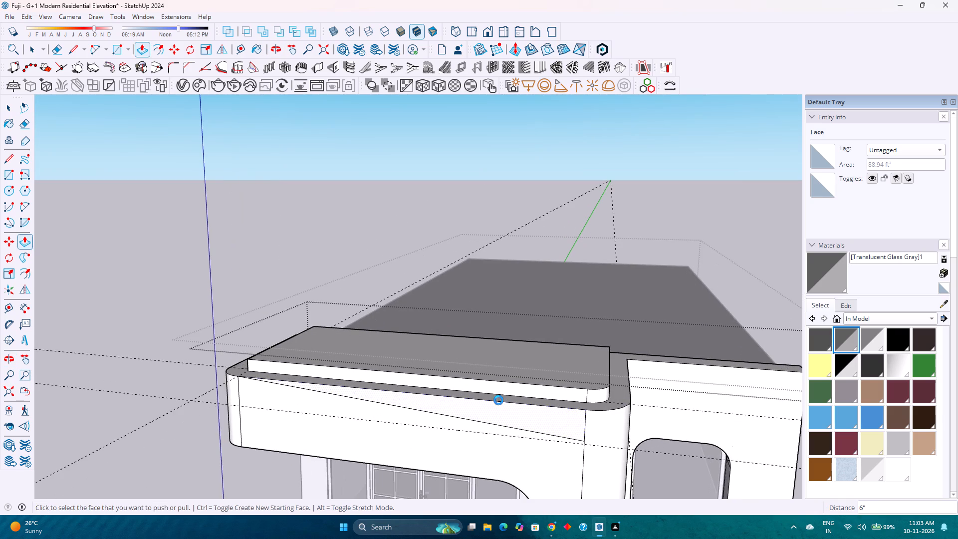
{"action": "scroll", "coordinate": [498, 400], "scroll_direction": "up", "scroll_amount": 1}
{"action": "left_click", "coordinate": [505, 410]}
{"action": "left_click", "coordinate": [508, 393]}
{"action": "scroll", "coordinate": [452, 394], "scroll_direction": "up", "scroll_amount": 1}
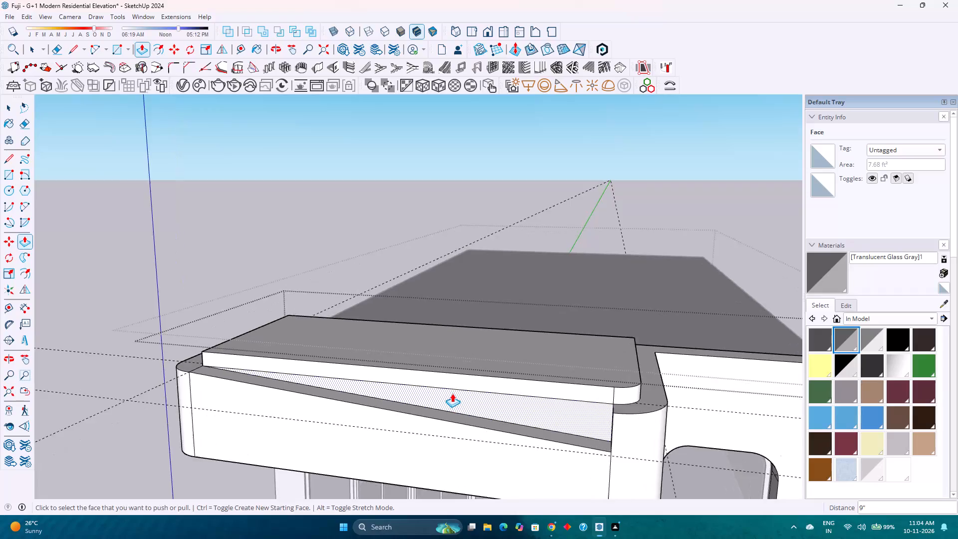
Examine the sloped recess on the beam's front and the raised inset panel above it from both ends.
{"action": "middle_click_drag", "start_coordinate": [452, 393], "coordinate": [464, 361]}
{"action": "middle_click", "coordinate": [464, 361]}
{"action": "scroll", "coordinate": [377, 378], "scroll_direction": "up", "scroll_amount": 3}
{"action": "middle_click_drag", "start_coordinate": [323, 378], "coordinate": [399, 397]}
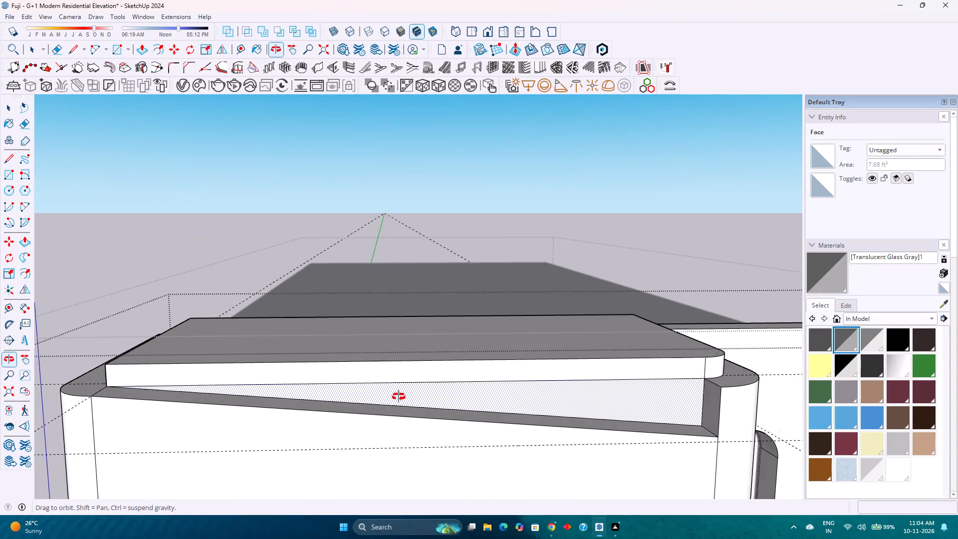
{"action": "middle_click_drag", "start_coordinate": [399, 397], "coordinate": [399, 397]}
{"action": "middle_click", "coordinate": [399, 397]}
{"action": "middle_click_drag", "start_coordinate": [393, 376], "coordinate": [380, 363]}
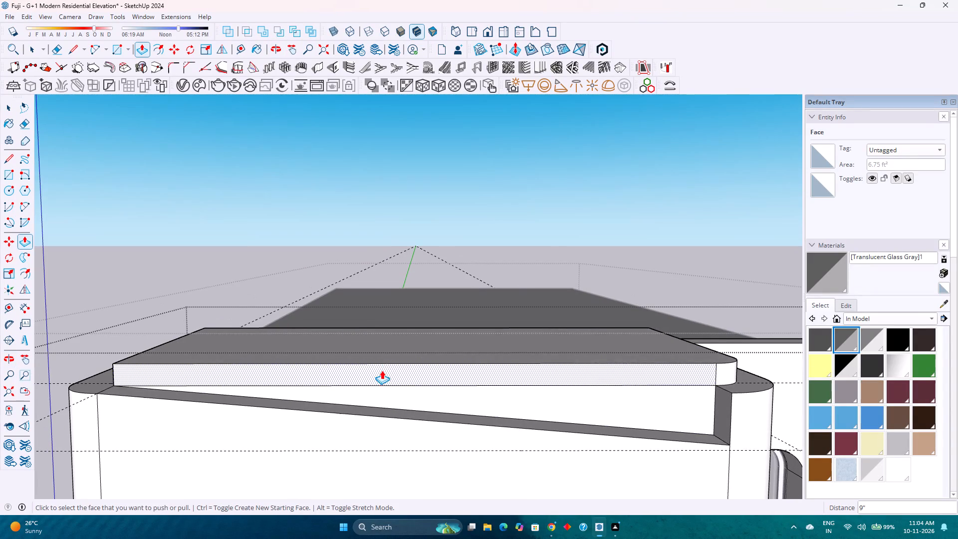
{"action": "scroll", "coordinate": [348, 397], "scroll_direction": "up", "scroll_amount": 3}
{"action": "scroll", "coordinate": [368, 380], "scroll_direction": "down", "scroll_amount": 4}
{"action": "middle_click_drag", "start_coordinate": [538, 408], "coordinate": [382, 406]}
{"action": "scroll", "coordinate": [416, 407], "scroll_direction": "down", "scroll_amount": 4}
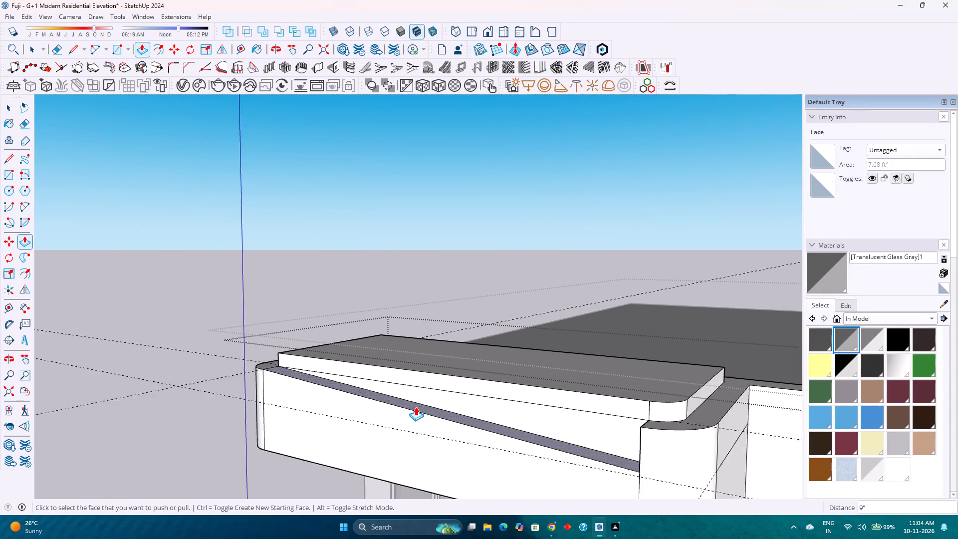
{"action": "middle_click_drag", "start_coordinate": [417, 407], "coordinate": [648, 423]}
{"action": "scroll", "coordinate": [663, 395], "scroll_direction": "down", "scroll_amount": 1}
{"action": "scroll", "coordinate": [663, 395], "scroll_direction": "up", "scroll_amount": 8}
{"action": "middle_click_drag", "start_coordinate": [668, 391], "coordinate": [495, 381]}
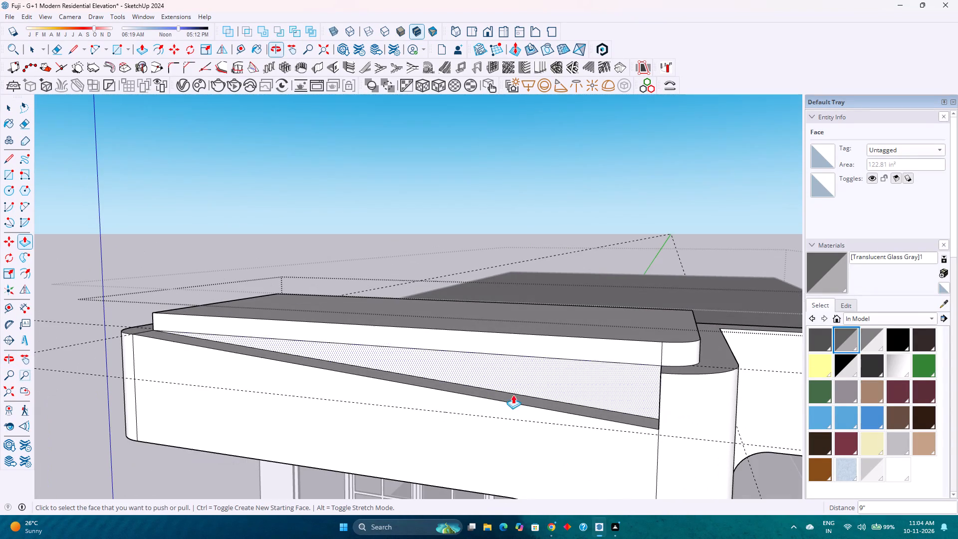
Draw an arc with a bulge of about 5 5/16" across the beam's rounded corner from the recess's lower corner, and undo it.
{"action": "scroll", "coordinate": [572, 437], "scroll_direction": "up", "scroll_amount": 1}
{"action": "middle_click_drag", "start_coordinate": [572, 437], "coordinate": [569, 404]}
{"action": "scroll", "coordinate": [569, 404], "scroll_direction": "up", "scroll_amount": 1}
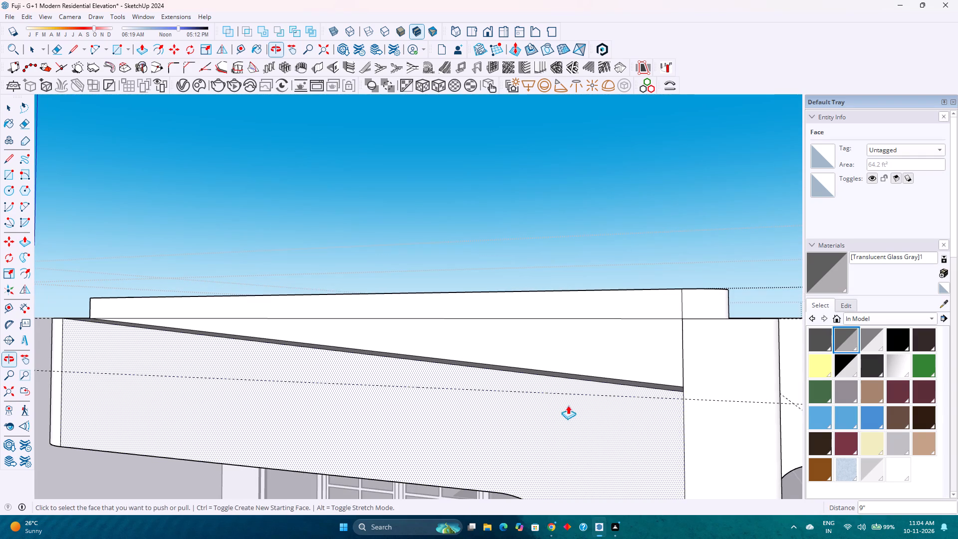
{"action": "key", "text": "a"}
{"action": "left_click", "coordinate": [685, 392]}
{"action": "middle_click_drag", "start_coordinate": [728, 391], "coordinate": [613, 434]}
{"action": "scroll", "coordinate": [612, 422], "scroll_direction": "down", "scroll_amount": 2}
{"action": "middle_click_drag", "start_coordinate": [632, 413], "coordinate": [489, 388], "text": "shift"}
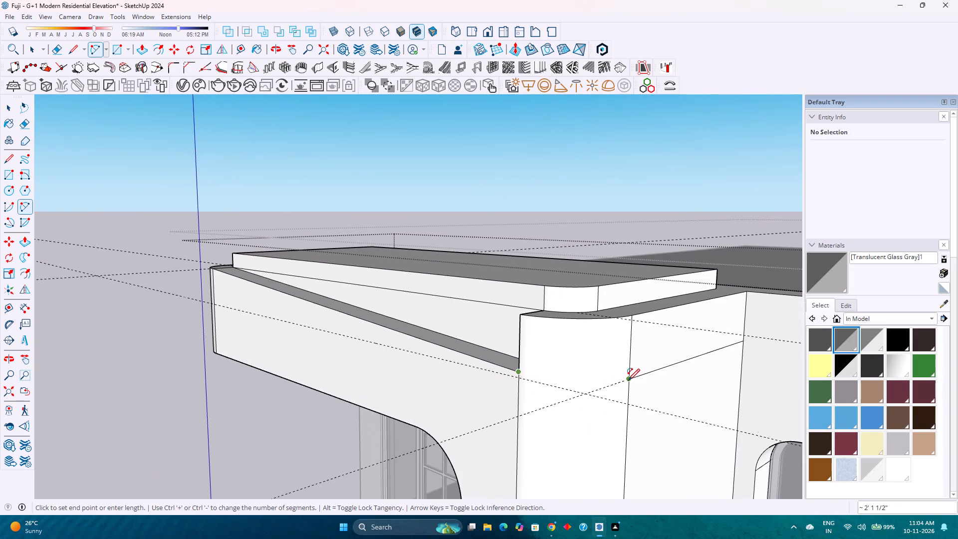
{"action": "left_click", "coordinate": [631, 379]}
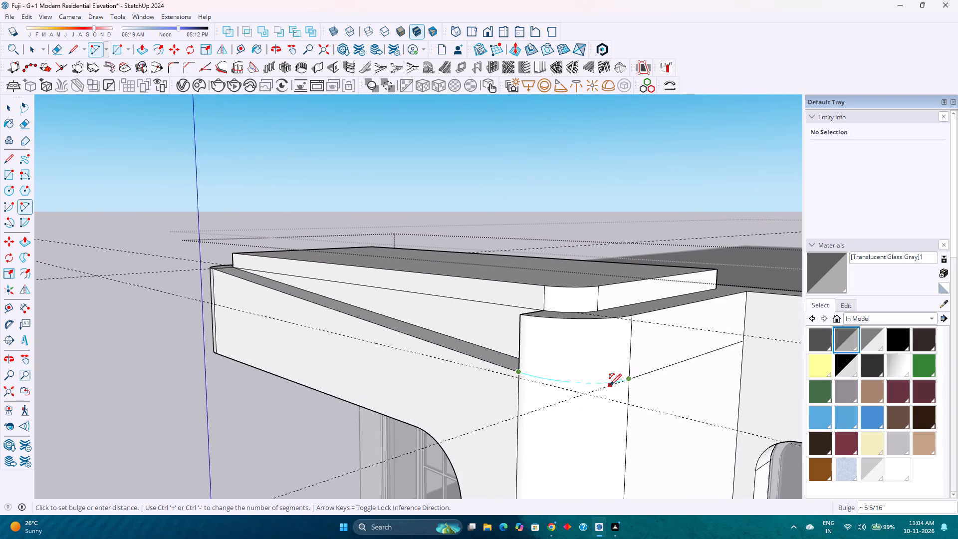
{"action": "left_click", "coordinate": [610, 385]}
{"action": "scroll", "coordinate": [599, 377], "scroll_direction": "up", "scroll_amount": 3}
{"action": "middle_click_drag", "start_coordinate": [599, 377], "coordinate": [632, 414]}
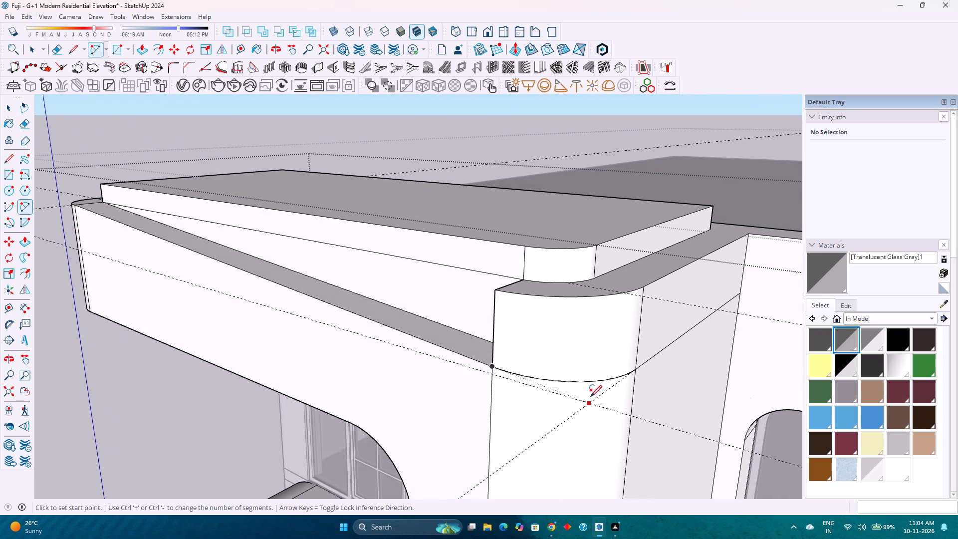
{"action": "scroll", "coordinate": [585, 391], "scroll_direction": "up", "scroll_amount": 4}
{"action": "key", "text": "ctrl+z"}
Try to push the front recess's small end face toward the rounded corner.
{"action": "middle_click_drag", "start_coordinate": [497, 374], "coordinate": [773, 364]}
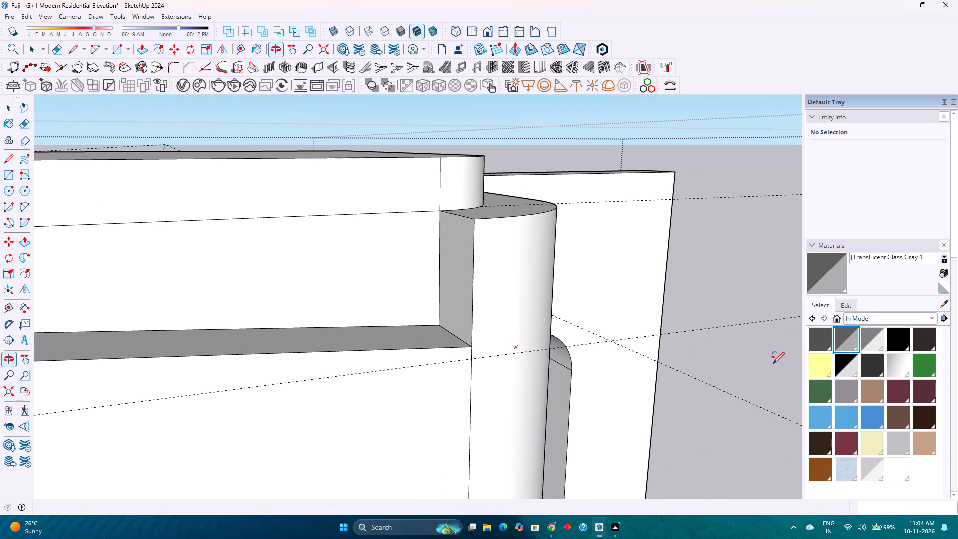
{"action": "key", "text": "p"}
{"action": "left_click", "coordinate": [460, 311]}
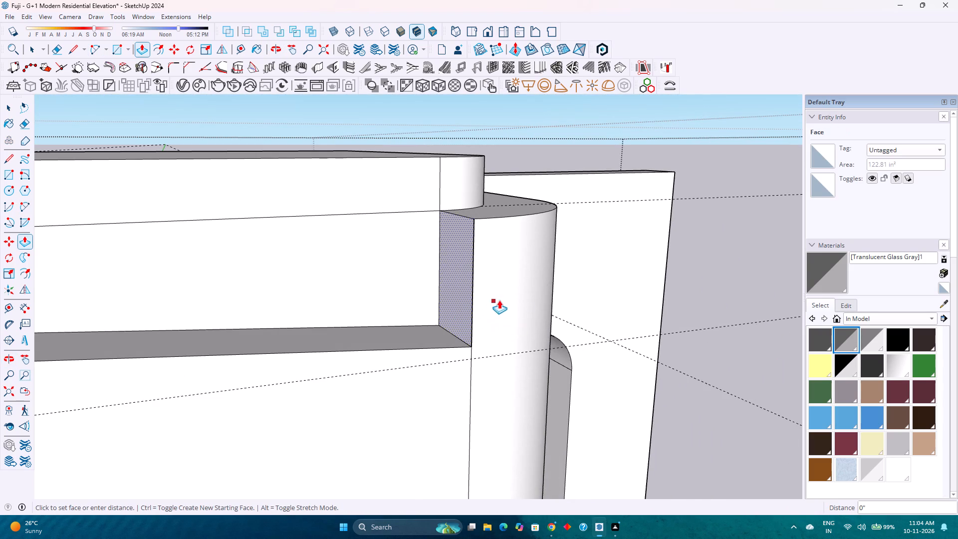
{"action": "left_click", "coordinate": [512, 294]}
Push the face above the sloping line on the beam's adjoining side inward 9".
{"action": "scroll", "coordinate": [461, 312], "scroll_direction": "up", "scroll_amount": 3}
{"action": "middle_click_drag", "start_coordinate": [461, 312], "coordinate": [368, 409]}
{"action": "scroll", "coordinate": [394, 375], "scroll_direction": "down", "scroll_amount": 6}
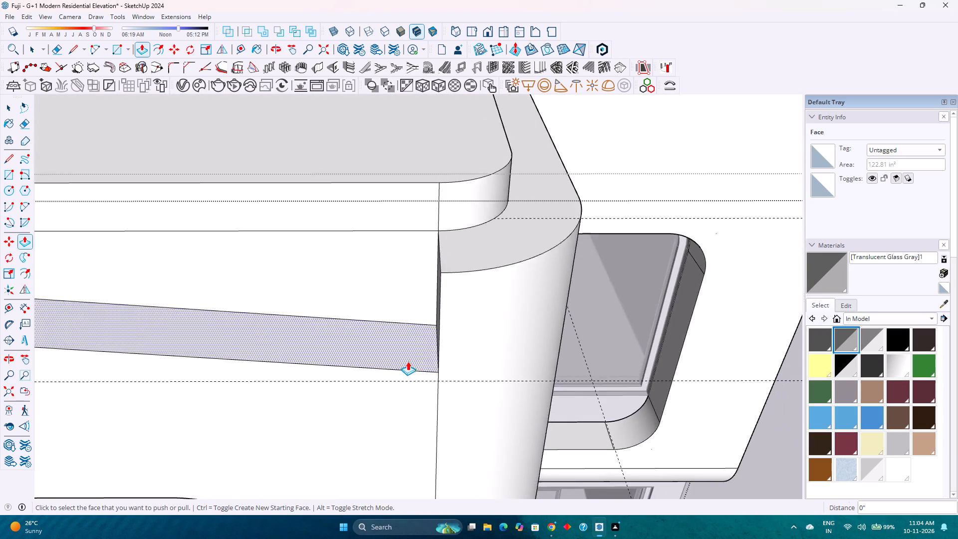
{"action": "scroll", "coordinate": [408, 361], "scroll_direction": "down", "scroll_amount": 2}
{"action": "scroll", "coordinate": [451, 306], "scroll_direction": "up", "scroll_amount": 1}
{"action": "scroll", "coordinate": [451, 306], "scroll_direction": "down", "scroll_amount": 3}
{"action": "scroll", "coordinate": [453, 307], "scroll_direction": "up", "scroll_amount": 1}
{"action": "middle_click_drag", "start_coordinate": [461, 312], "coordinate": [270, 283]}
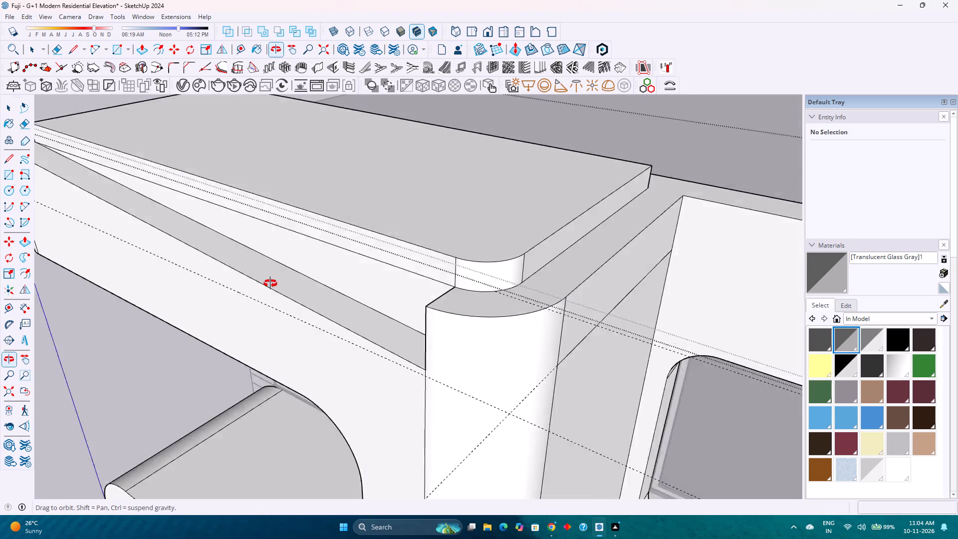
{"action": "middle_click_drag", "start_coordinate": [270, 283], "coordinate": [224, 276]}
{"action": "left_click", "coordinate": [658, 292]}
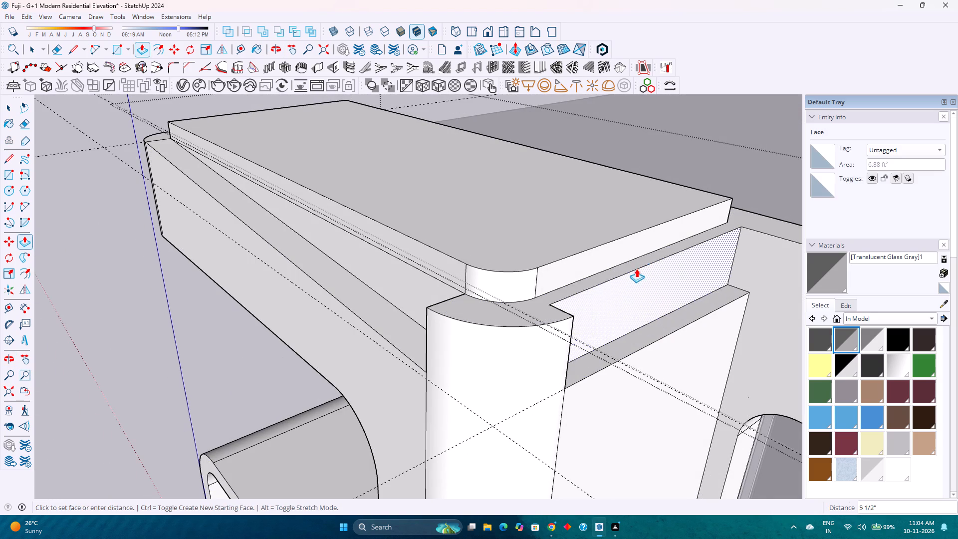
{"action": "left_click", "coordinate": [626, 257]}
{"action": "scroll", "coordinate": [596, 279], "scroll_direction": "down", "scroll_amount": 1}
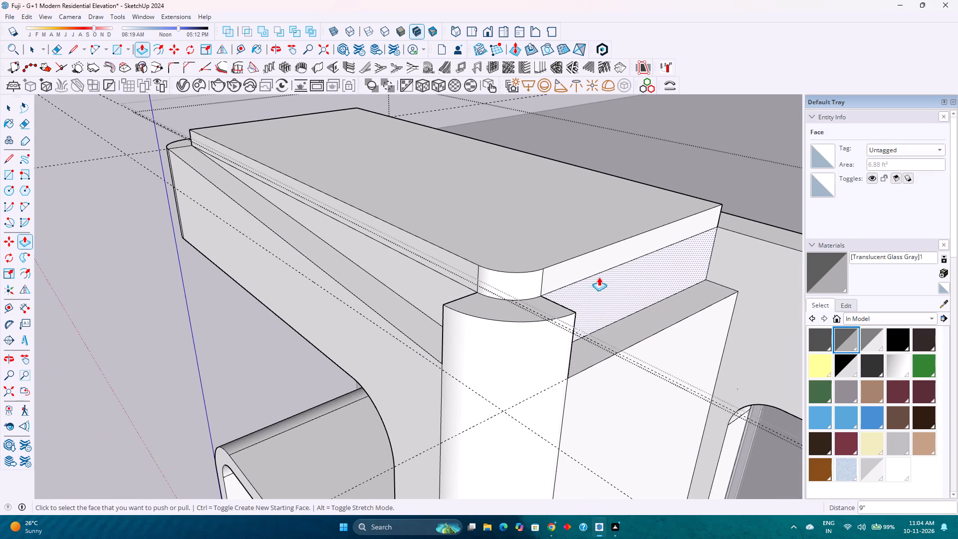
Erase the leftover edges between the raised inset panel and the recessed faces on the beam's side and front.
{"action": "key", "text": "e"}
{"action": "left_click_drag", "start_coordinate": [608, 265], "coordinate": [611, 269]}
{"action": "left_click_drag", "start_coordinate": [449, 272], "coordinate": [443, 276]}
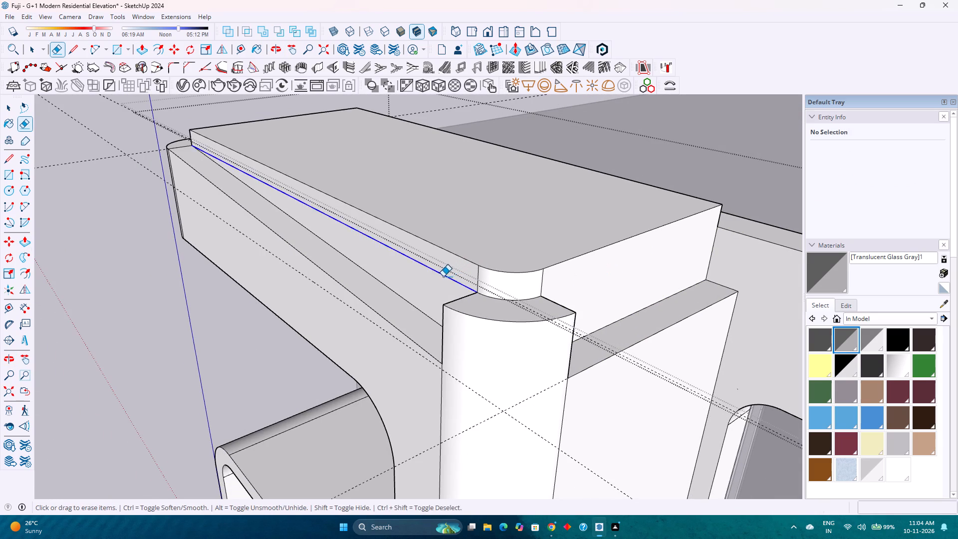
{"action": "left_click_drag", "start_coordinate": [443, 276], "coordinate": [443, 277]}
Examine the two recesses and the rounded corner block between them.
{"action": "middle_click_drag", "start_coordinate": [427, 297], "coordinate": [508, 293]}
{"action": "scroll", "coordinate": [569, 320], "scroll_direction": "up", "scroll_amount": 4}
{"action": "middle_click_drag", "start_coordinate": [610, 346], "coordinate": [533, 343]}
{"action": "scroll", "coordinate": [610, 346], "scroll_direction": "up", "scroll_amount": 1}
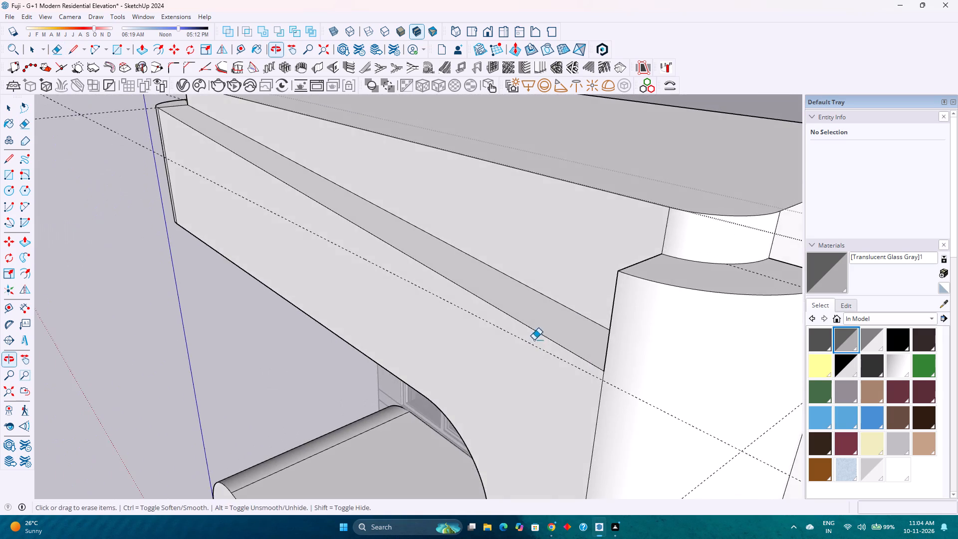
{"action": "scroll", "coordinate": [535, 336], "scroll_direction": "down", "scroll_amount": 5}
{"action": "middle_click_drag", "start_coordinate": [585, 311], "coordinate": [484, 350], "text": "shift"}
{"action": "middle_click_drag", "start_coordinate": [479, 352], "coordinate": [517, 321]}
{"action": "key", "text": "space"}
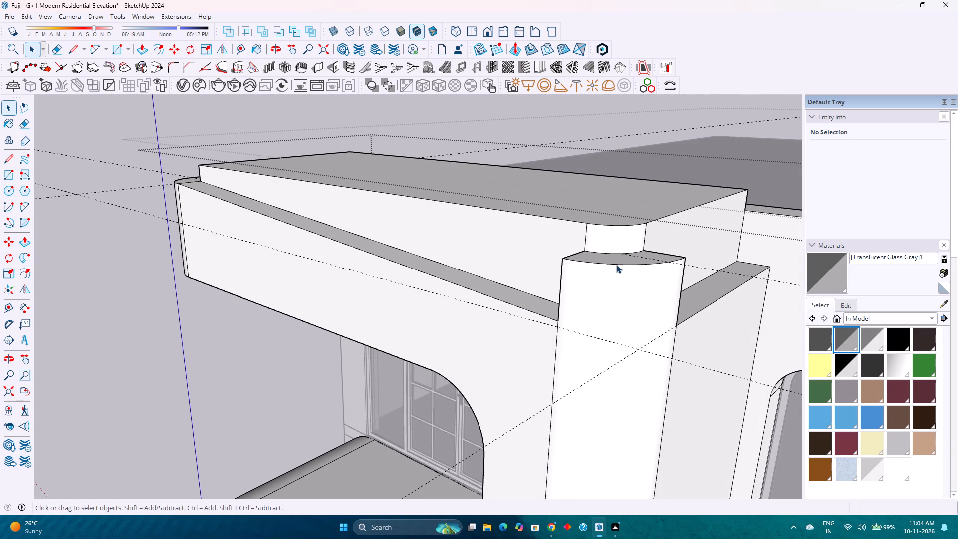
Draw an arc with a bulge of about 5 5/16" around the rounded corner, joining the lower corners of the front and side recesses.
{"action": "middle_click_drag", "start_coordinate": [602, 326], "coordinate": [556, 332]}
{"action": "scroll", "coordinate": [517, 344], "scroll_direction": "up", "scroll_amount": 2}
{"action": "middle_click_drag", "start_coordinate": [513, 346], "coordinate": [486, 356]}
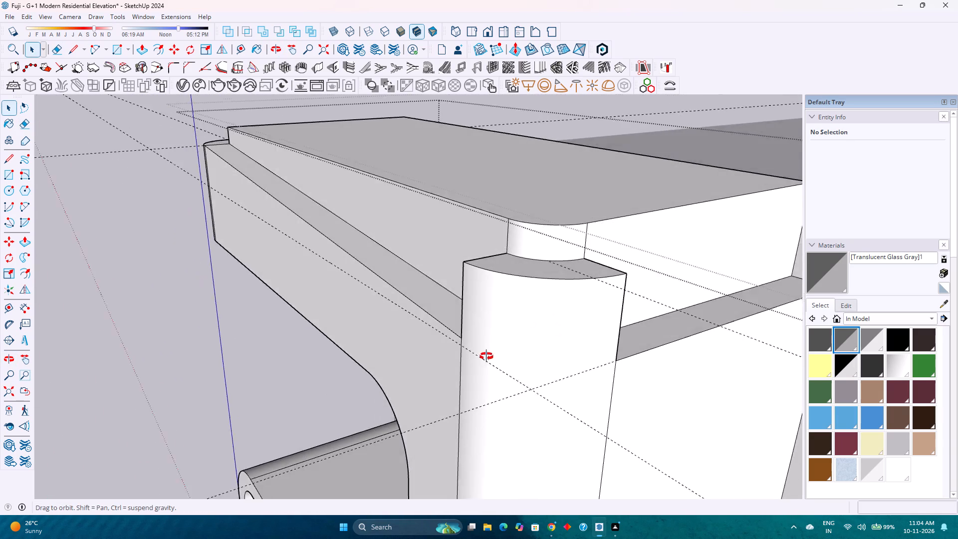
{"action": "middle_click_drag", "start_coordinate": [486, 356], "coordinate": [683, 404]}
{"action": "key", "text": "a"}
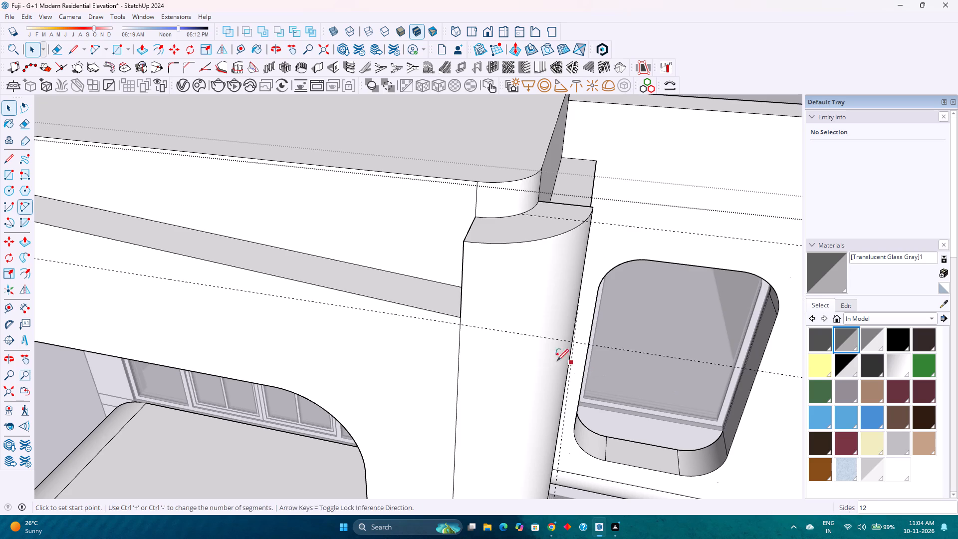
{"action": "left_click", "coordinate": [460, 318]}
{"action": "middle_click_drag", "start_coordinate": [554, 301], "coordinate": [378, 306]}
{"action": "left_click", "coordinate": [607, 350]}
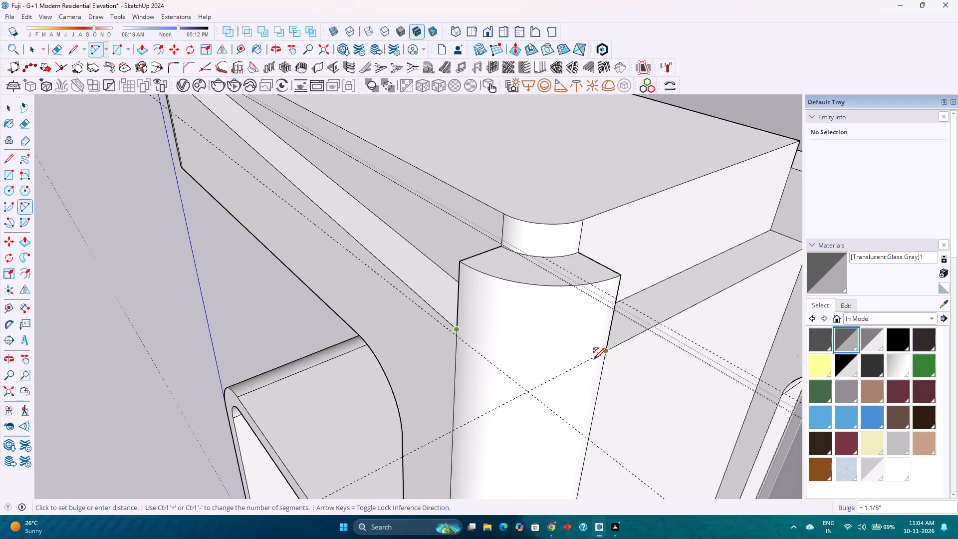
{"action": "left_click", "coordinate": [577, 370]}
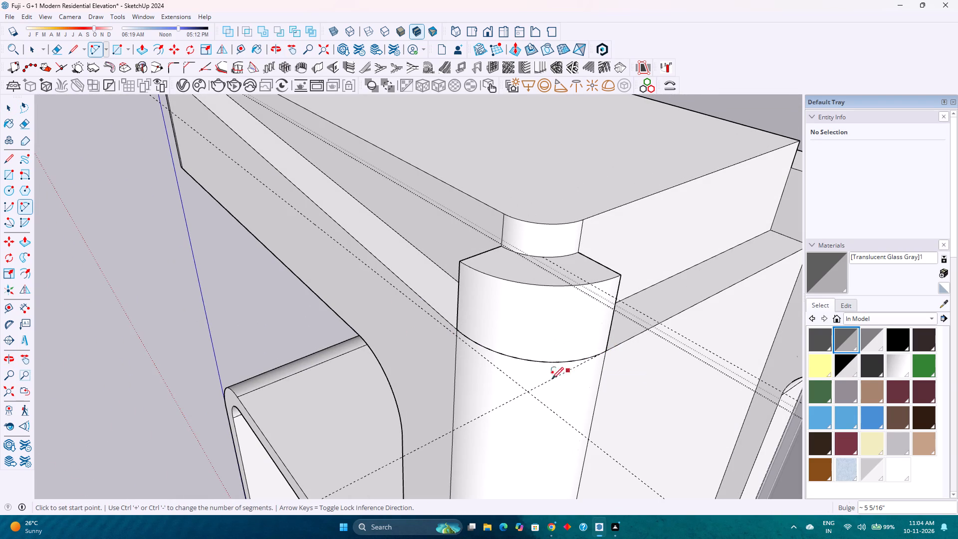
{"action": "scroll", "coordinate": [499, 374], "scroll_direction": "down", "scroll_amount": 2}
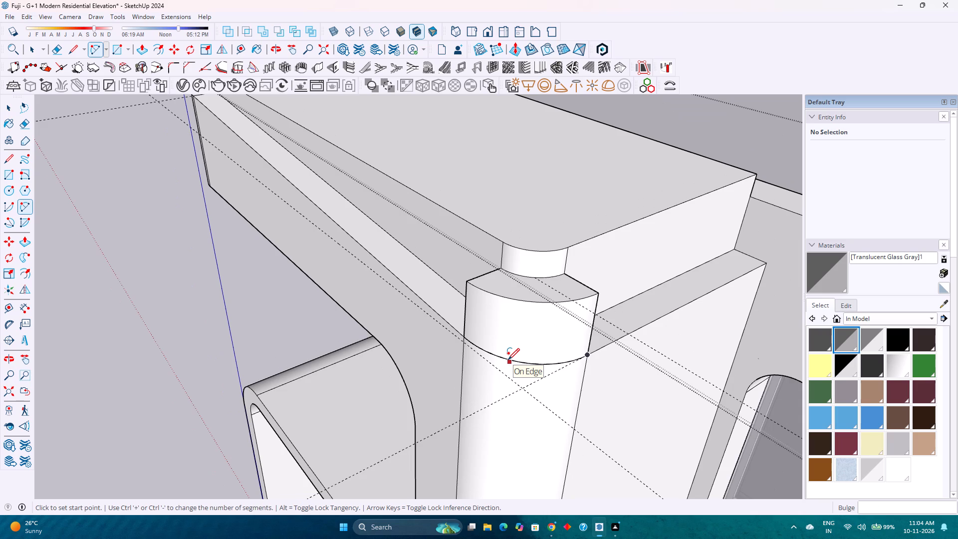
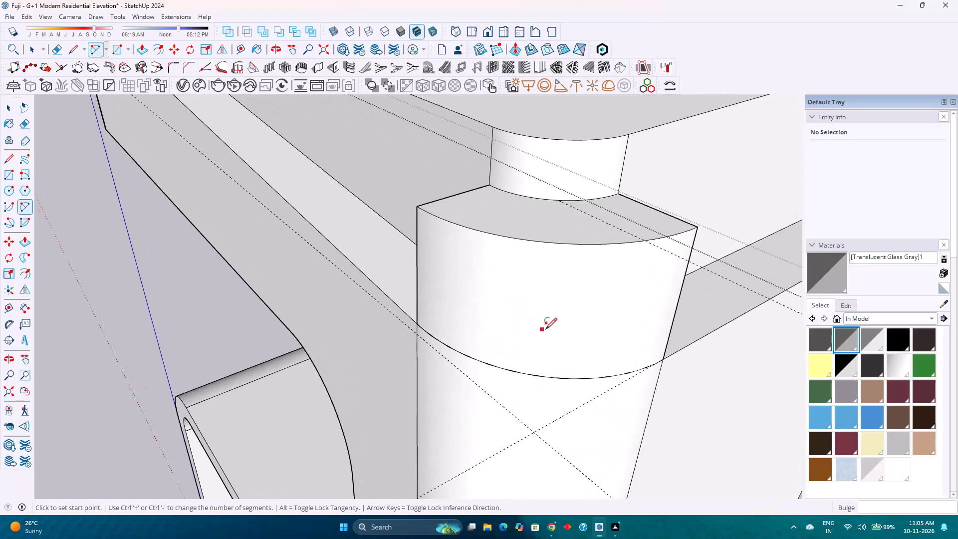
Push the top face of the rounded corner block down about 1' 1 5/8" to the front recess's lower corner.
{"action": "middle_click_drag", "start_coordinate": [525, 345], "coordinate": [467, 357]}
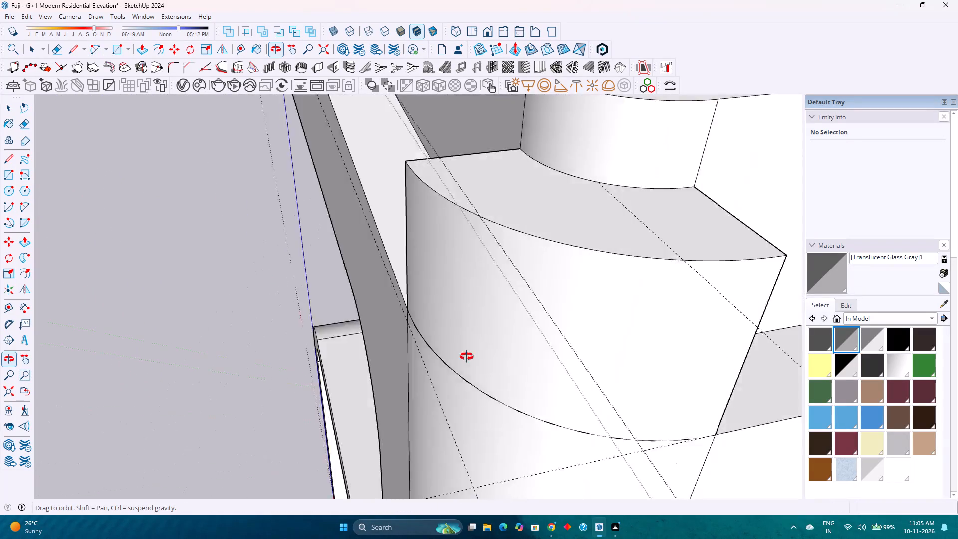
{"action": "middle_click_drag", "start_coordinate": [467, 357], "coordinate": [477, 354]}
{"action": "scroll", "coordinate": [477, 352], "scroll_direction": "down", "scroll_amount": 5}
{"action": "scroll", "coordinate": [475, 341], "scroll_direction": "up", "scroll_amount": 4}
{"action": "scroll", "coordinate": [475, 341], "scroll_direction": "down", "scroll_amount": 4}
{"action": "key", "text": "space"}
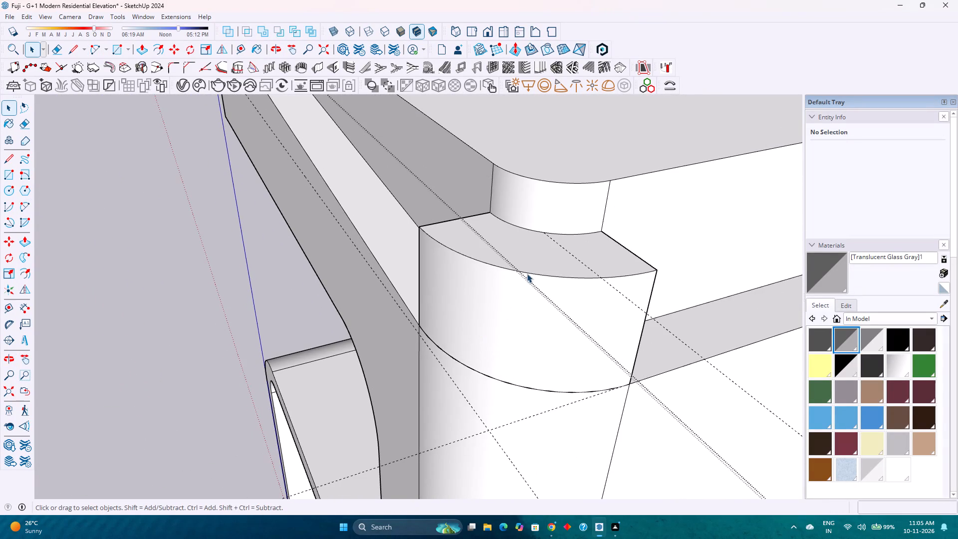
{"action": "key", "text": "p"}
{"action": "left_click", "coordinate": [533, 264]}
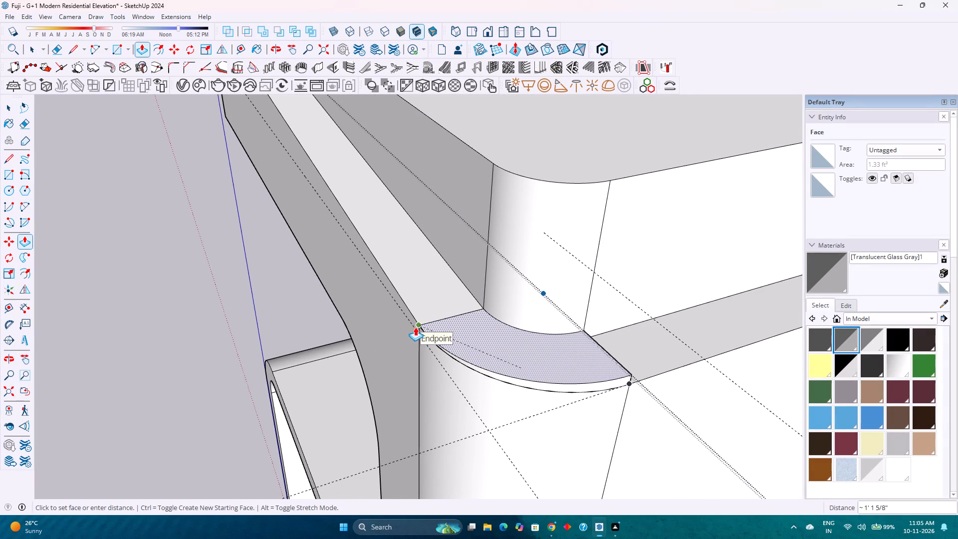
{"action": "left_click", "coordinate": [415, 327]}
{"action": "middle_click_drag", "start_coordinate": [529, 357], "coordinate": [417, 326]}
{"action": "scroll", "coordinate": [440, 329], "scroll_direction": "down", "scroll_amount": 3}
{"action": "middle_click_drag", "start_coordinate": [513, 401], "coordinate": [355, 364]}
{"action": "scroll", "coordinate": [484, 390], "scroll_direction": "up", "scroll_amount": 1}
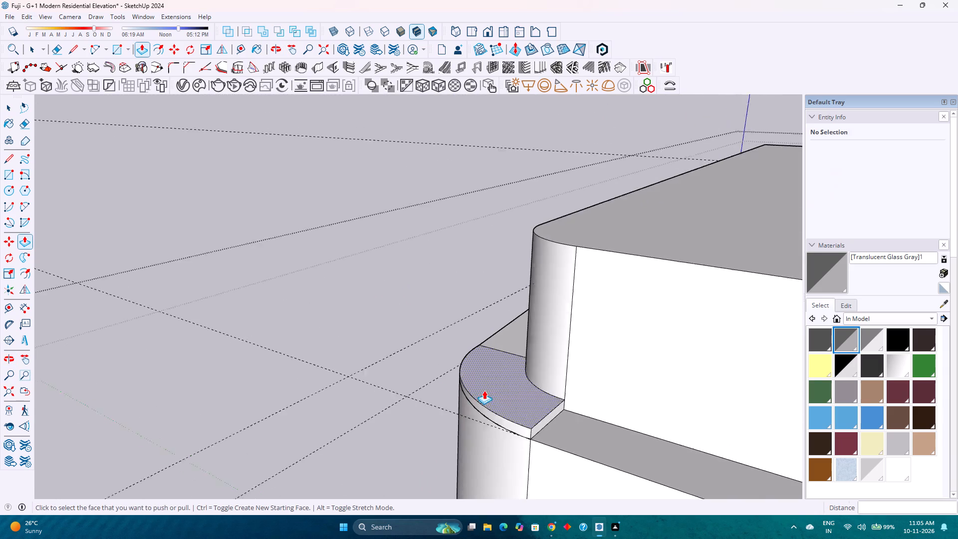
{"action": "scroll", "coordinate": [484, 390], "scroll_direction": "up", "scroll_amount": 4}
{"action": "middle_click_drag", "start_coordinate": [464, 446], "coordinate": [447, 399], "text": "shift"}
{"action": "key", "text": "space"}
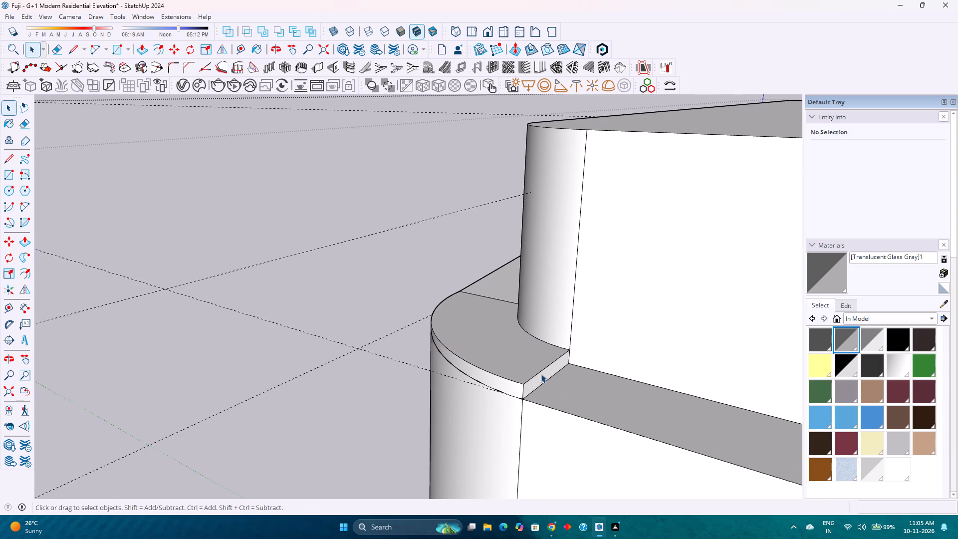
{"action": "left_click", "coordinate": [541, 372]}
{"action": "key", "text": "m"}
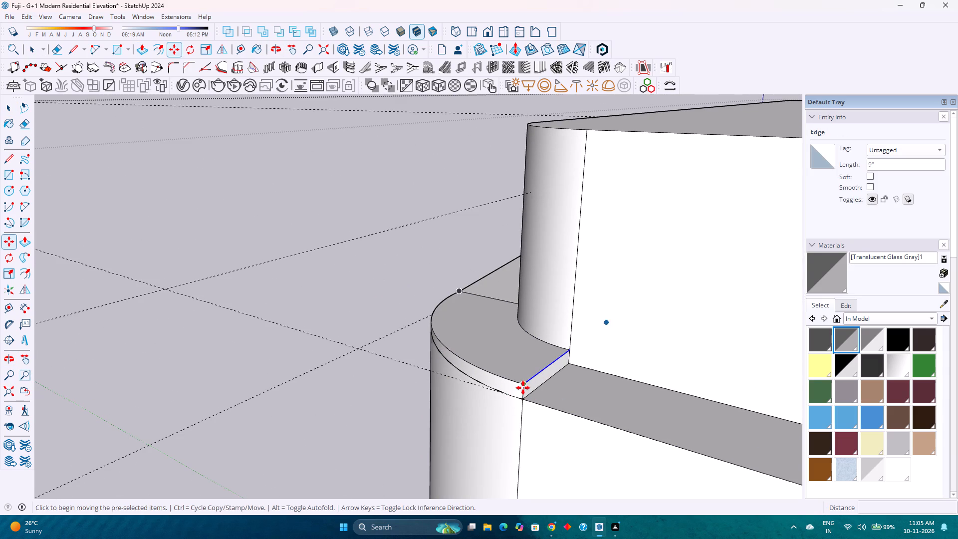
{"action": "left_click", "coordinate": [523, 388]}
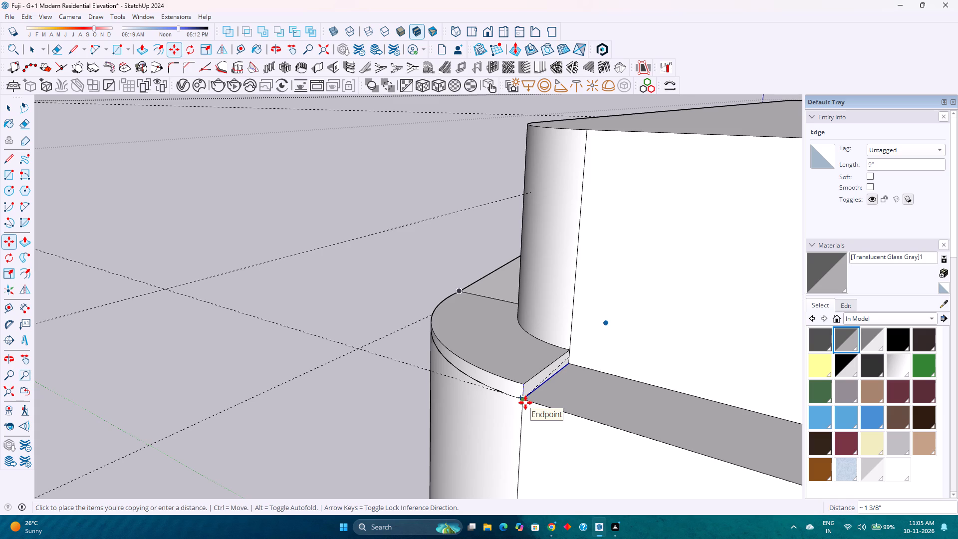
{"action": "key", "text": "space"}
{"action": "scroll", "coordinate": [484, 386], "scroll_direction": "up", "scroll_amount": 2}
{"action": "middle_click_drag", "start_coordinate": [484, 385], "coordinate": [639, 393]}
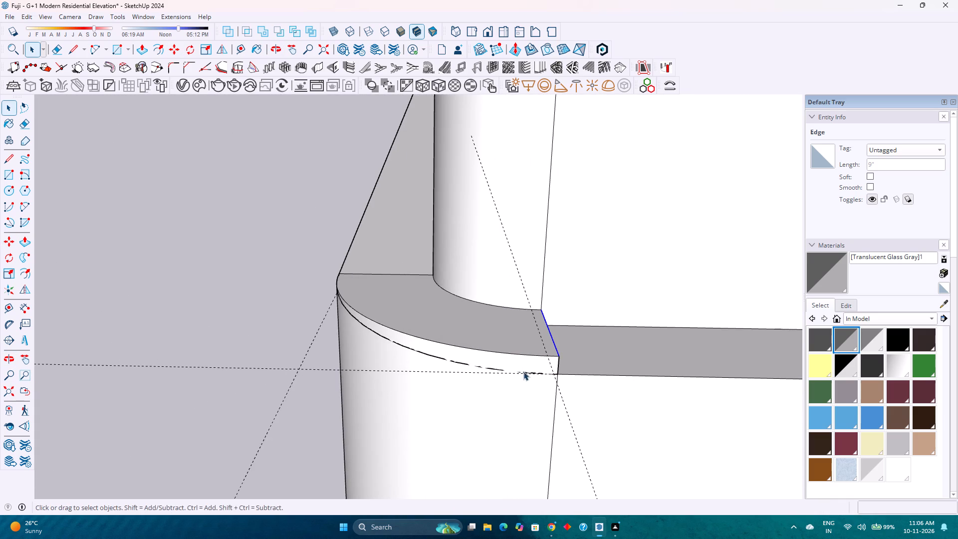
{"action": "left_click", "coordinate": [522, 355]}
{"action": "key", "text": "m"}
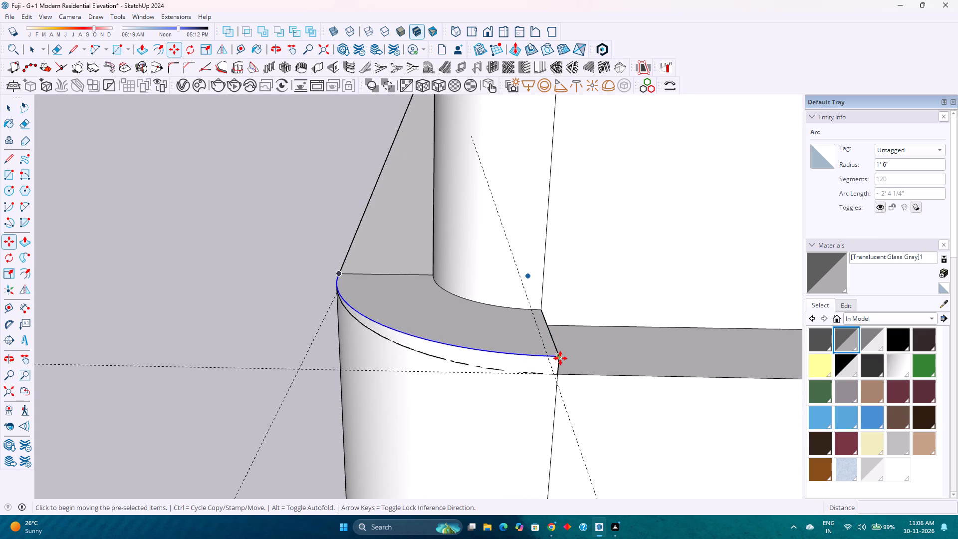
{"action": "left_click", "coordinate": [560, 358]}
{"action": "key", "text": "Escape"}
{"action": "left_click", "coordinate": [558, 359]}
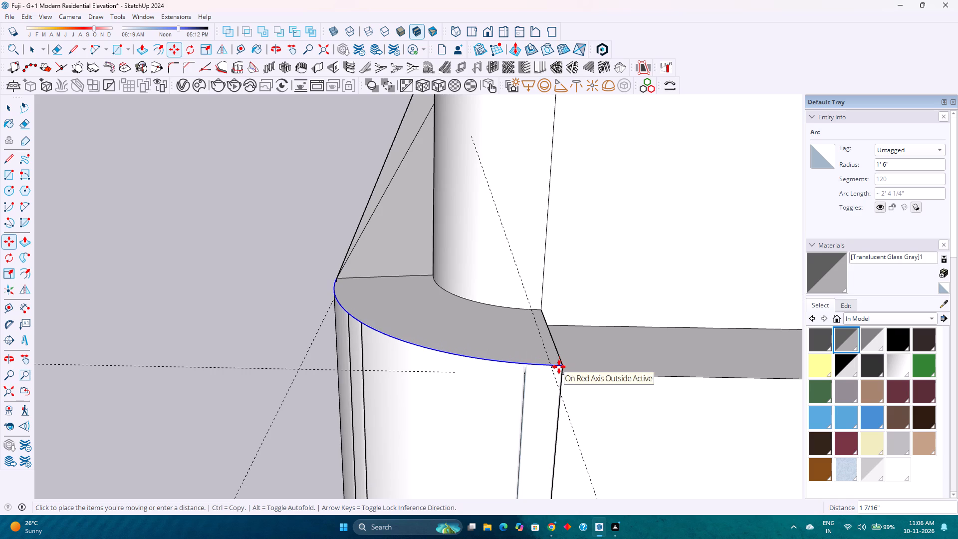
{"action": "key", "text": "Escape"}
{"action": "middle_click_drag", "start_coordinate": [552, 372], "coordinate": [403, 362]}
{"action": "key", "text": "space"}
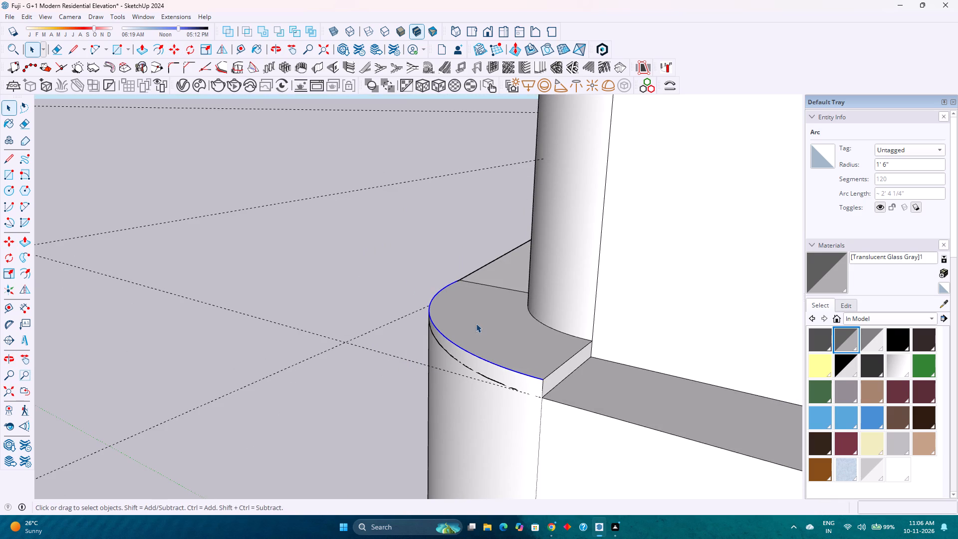
Delete the top face of the lowered rounded corner block.
{"action": "left_click", "coordinate": [476, 323]}
{"action": "middle_click_drag", "start_coordinate": [478, 336], "coordinate": [561, 380]}
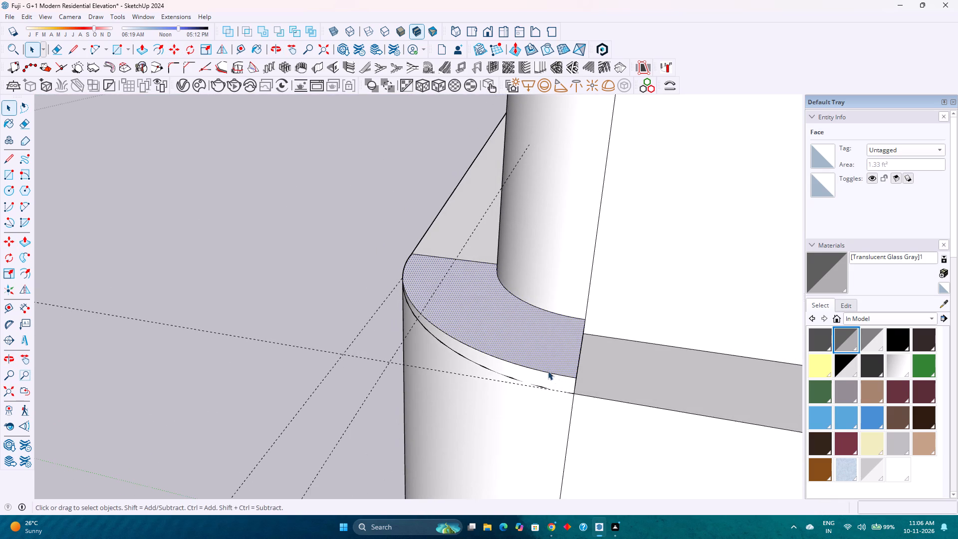
{"action": "key", "text": "Delete"}
Set the lower arc around the rounded corner to 120 segments after trying 150.
{"action": "scroll", "coordinate": [564, 368], "scroll_direction": "up", "scroll_amount": 3}
{"action": "left_click", "coordinate": [565, 392]}
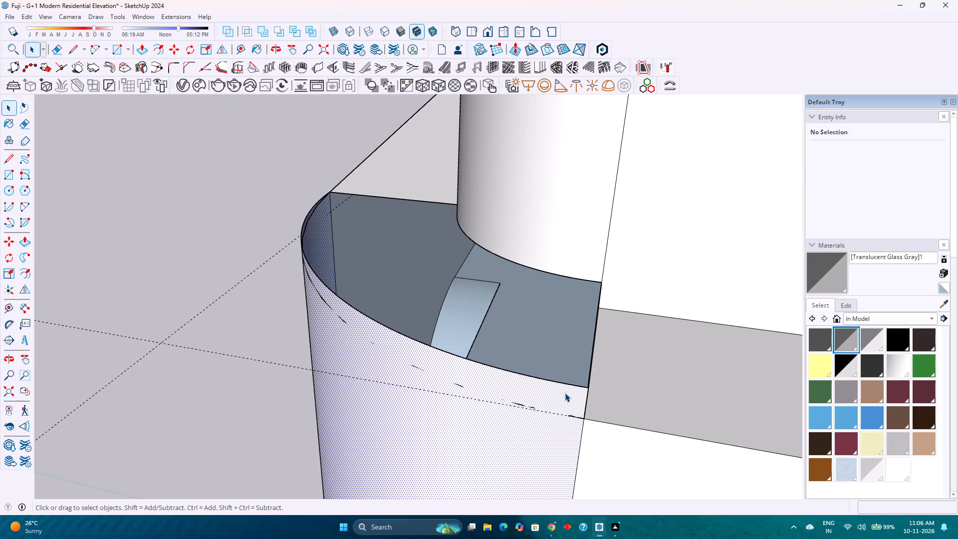
{"action": "left_click", "coordinate": [528, 377]}
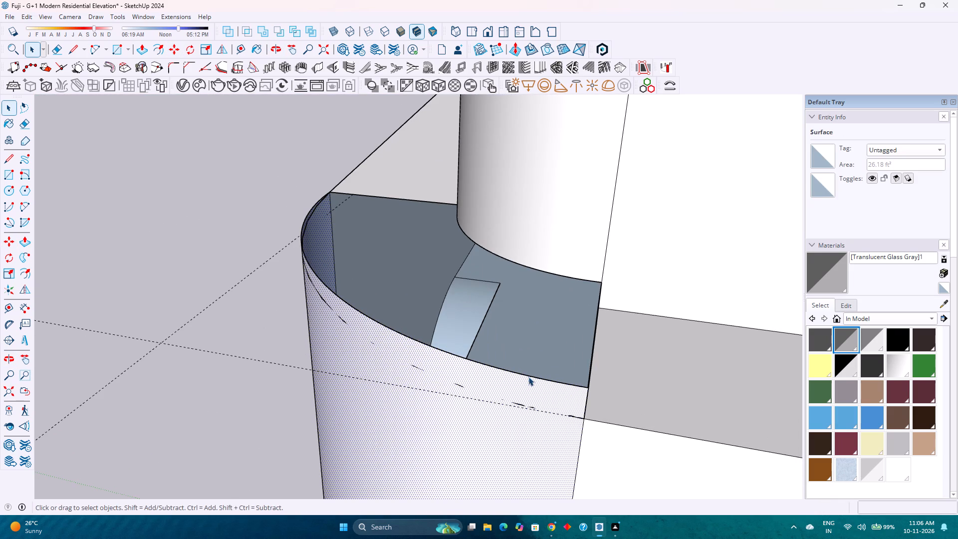
{"action": "middle_click_drag", "start_coordinate": [527, 378], "coordinate": [274, 397]}
{"action": "middle_click_drag", "start_coordinate": [480, 365], "coordinate": [388, 350]}
{"action": "scroll", "coordinate": [411, 344], "scroll_direction": "up", "scroll_amount": 2}
{"action": "left_click", "coordinate": [425, 341]}
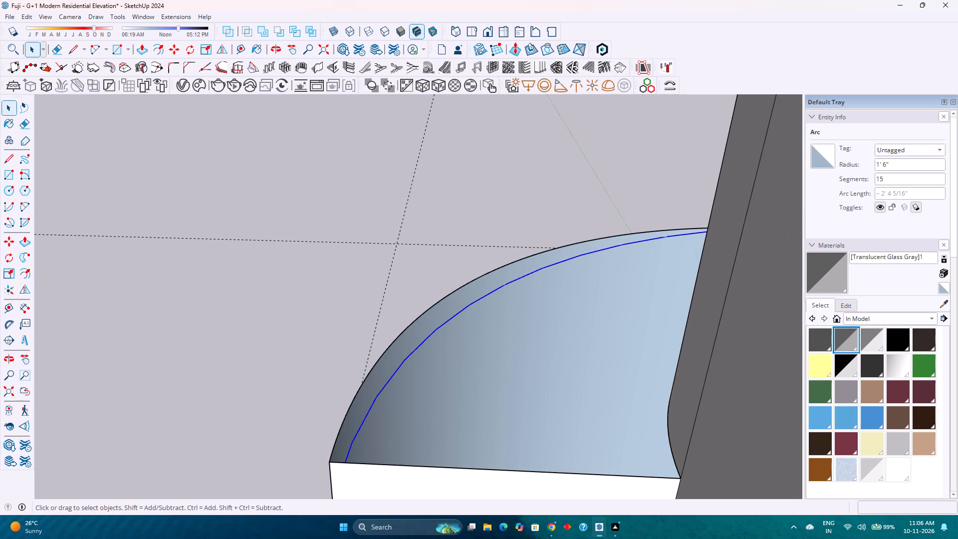
{"action": "left_click", "coordinate": [893, 180]}
{"action": "key", "text": "0"}
{"action": "key", "text": "Return"}
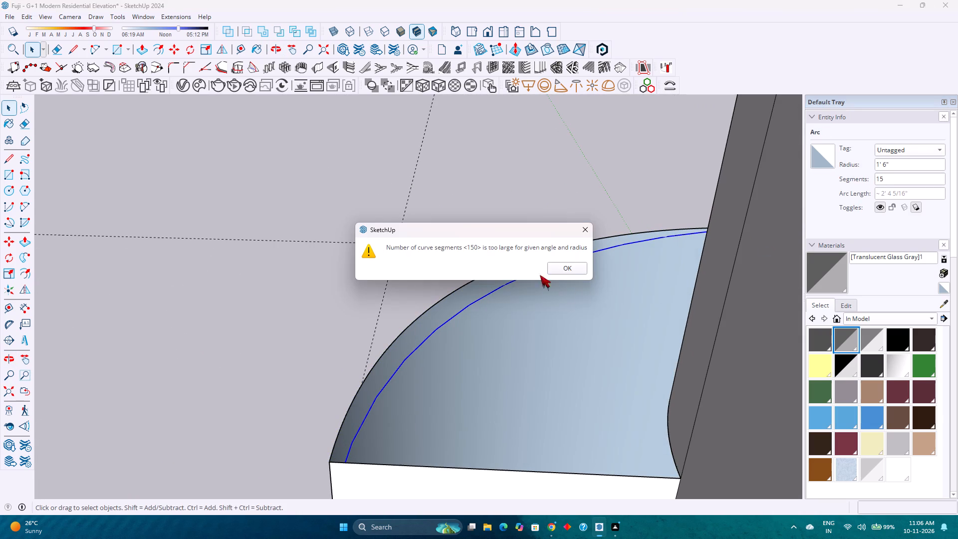
{"action": "left_click", "coordinate": [572, 264]}
{"action": "double_click", "coordinate": [884, 183]}
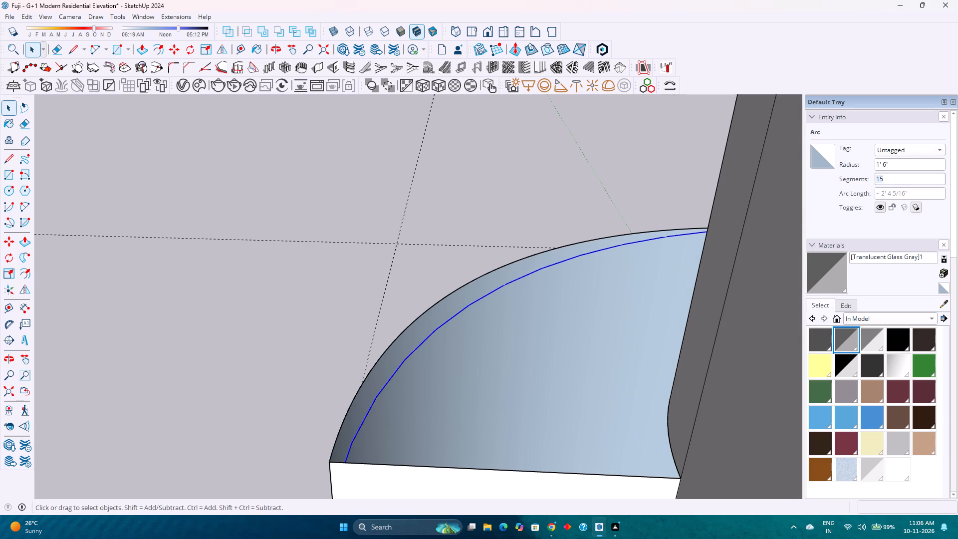
{"action": "key", "text": "1"}
{"action": "key", "text": "2"}
{"action": "key", "text": "0"}
{"action": "key", "text": "Return"}
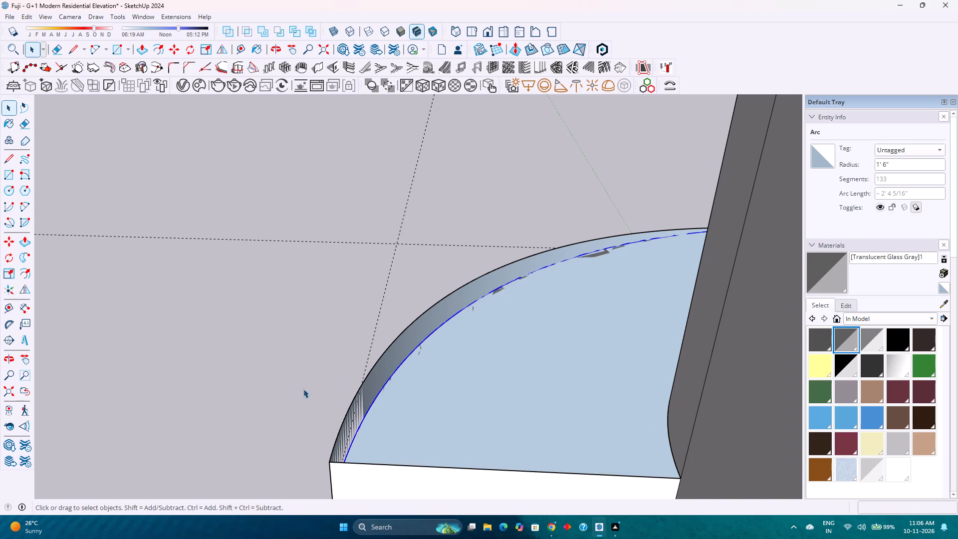
Check the rounded corner's surface around the lower arc and undo the last change to it.
{"action": "middle_click_drag", "start_coordinate": [293, 390], "coordinate": [583, 370]}
{"action": "scroll", "coordinate": [345, 381], "scroll_direction": "down", "scroll_amount": 7}
{"action": "middle_click_drag", "start_coordinate": [397, 355], "coordinate": [318, 382], "text": "shift"}
{"action": "middle_click_drag", "start_coordinate": [335, 394], "coordinate": [396, 398]}
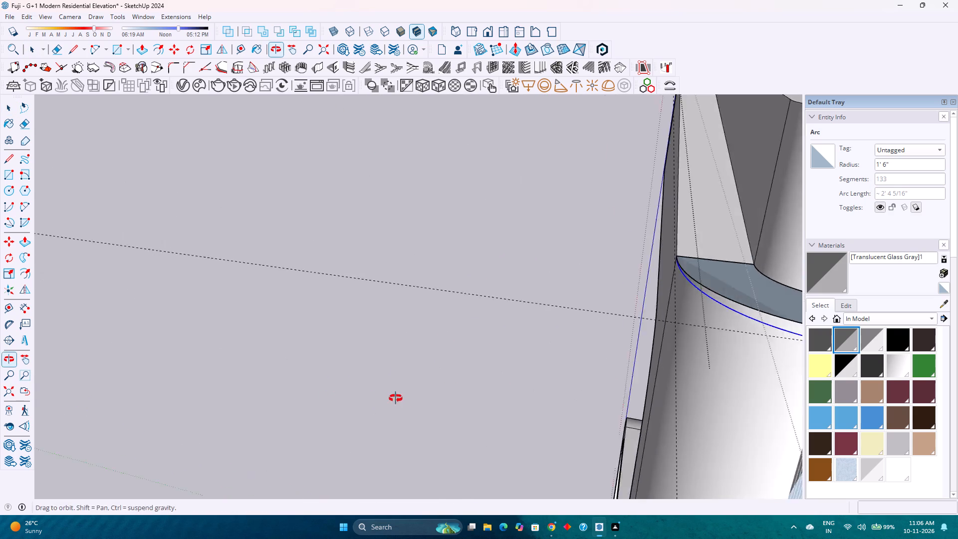
{"action": "middle_click_drag", "start_coordinate": [396, 398], "coordinate": [424, 399]}
{"action": "middle_click_drag", "start_coordinate": [585, 345], "coordinate": [332, 375], "text": "shift"}
{"action": "scroll", "coordinate": [332, 375], "scroll_direction": "up", "scroll_amount": 1, "text": "shift"}
{"action": "middle_click", "coordinate": [332, 375], "text": "shift"}
{"action": "middle_click_drag", "start_coordinate": [215, 389], "coordinate": [369, 362], "text": "shift"}
{"action": "scroll", "coordinate": [370, 362], "scroll_direction": "down", "scroll_amount": 3}
{"action": "middle_click_drag", "start_coordinate": [224, 399], "coordinate": [429, 348]}
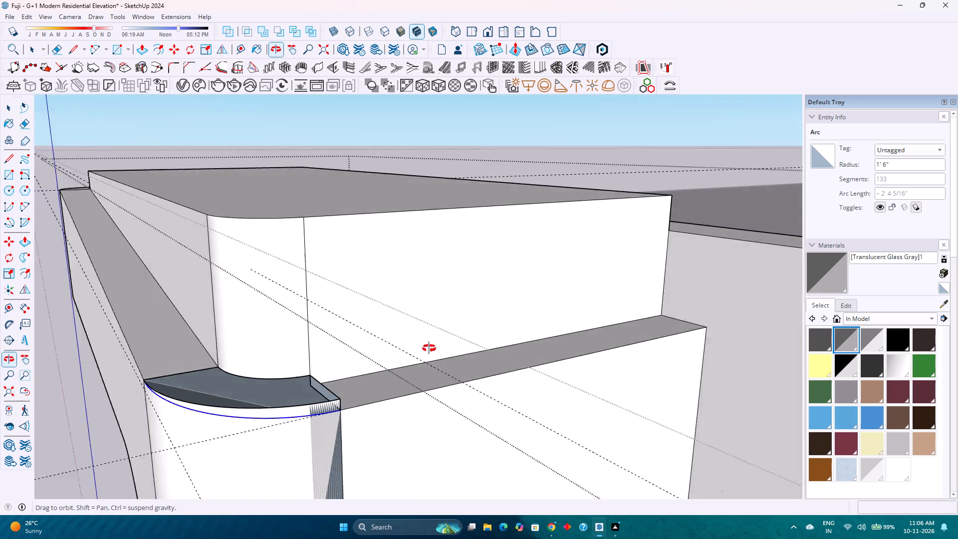
{"action": "middle_click_drag", "start_coordinate": [429, 348], "coordinate": [453, 342]}
{"action": "scroll", "coordinate": [279, 420], "scroll_direction": "up", "scroll_amount": 1, "text": "shift"}
{"action": "middle_click_drag", "start_coordinate": [280, 418], "coordinate": [425, 328], "text": "shift"}
{"action": "scroll", "coordinate": [436, 319], "scroll_direction": "down", "scroll_amount": 9}
{"action": "middle_click_drag", "start_coordinate": [366, 379], "coordinate": [479, 297], "text": "shift"}
{"action": "scroll", "coordinate": [492, 297], "scroll_direction": "up", "scroll_amount": 1}
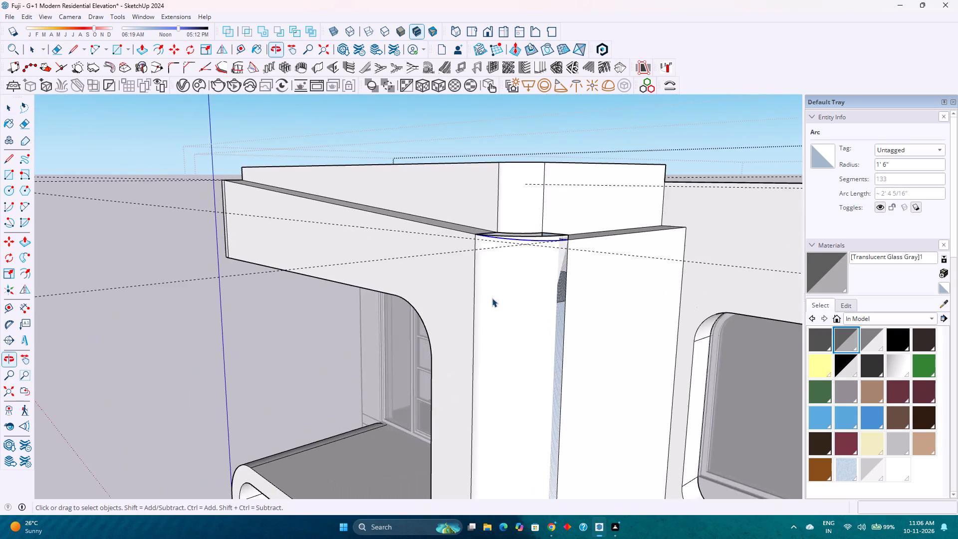
{"action": "scroll", "coordinate": [492, 298], "scroll_direction": "up", "scroll_amount": 3}
{"action": "scroll", "coordinate": [492, 298], "scroll_direction": "down", "scroll_amount": 4}
{"action": "middle_click_drag", "start_coordinate": [503, 322], "coordinate": [511, 288], "text": "shift"}
{"action": "middle_click", "coordinate": [513, 285], "text": "shift"}
{"action": "scroll", "coordinate": [520, 271], "scroll_direction": "up", "scroll_amount": 1}
{"action": "scroll", "coordinate": [520, 271], "scroll_direction": "down", "scroll_amount": 4}
{"action": "middle_click_drag", "start_coordinate": [491, 301], "coordinate": [442, 321]}
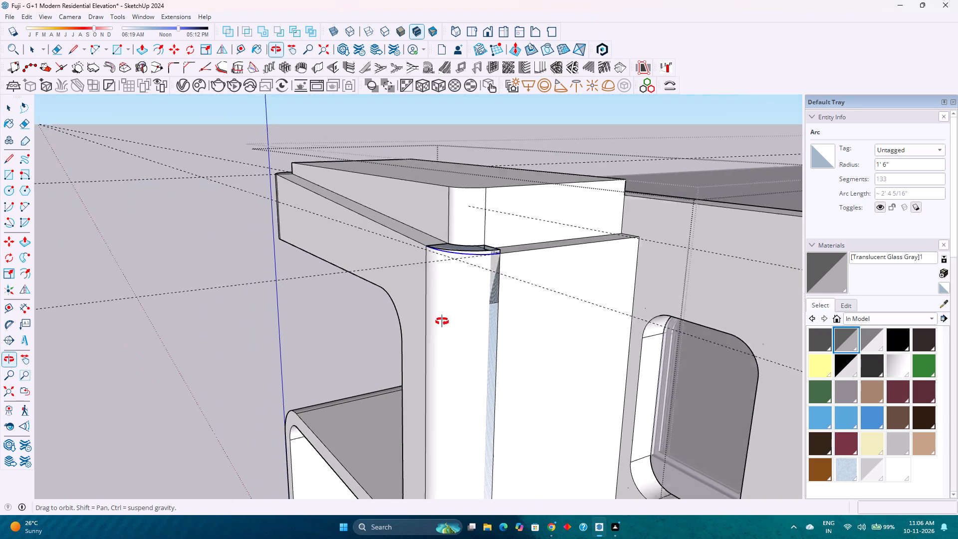
{"action": "middle_click_drag", "start_coordinate": [442, 321], "coordinate": [442, 322]}
{"action": "key", "text": "ctrl+z"}
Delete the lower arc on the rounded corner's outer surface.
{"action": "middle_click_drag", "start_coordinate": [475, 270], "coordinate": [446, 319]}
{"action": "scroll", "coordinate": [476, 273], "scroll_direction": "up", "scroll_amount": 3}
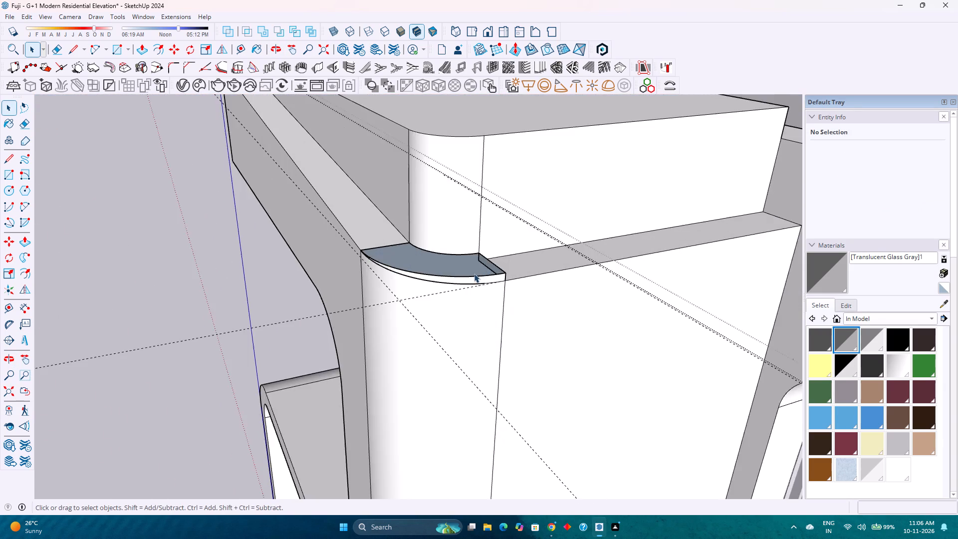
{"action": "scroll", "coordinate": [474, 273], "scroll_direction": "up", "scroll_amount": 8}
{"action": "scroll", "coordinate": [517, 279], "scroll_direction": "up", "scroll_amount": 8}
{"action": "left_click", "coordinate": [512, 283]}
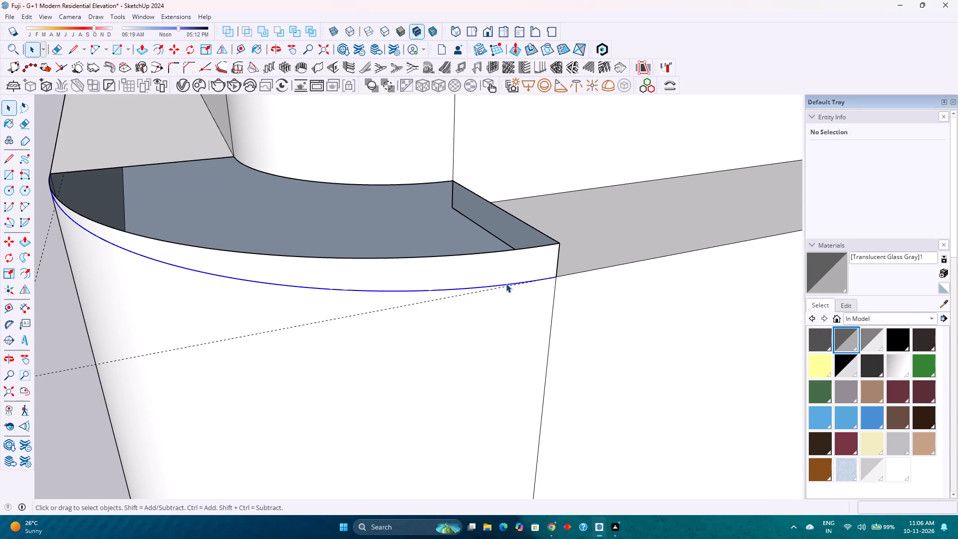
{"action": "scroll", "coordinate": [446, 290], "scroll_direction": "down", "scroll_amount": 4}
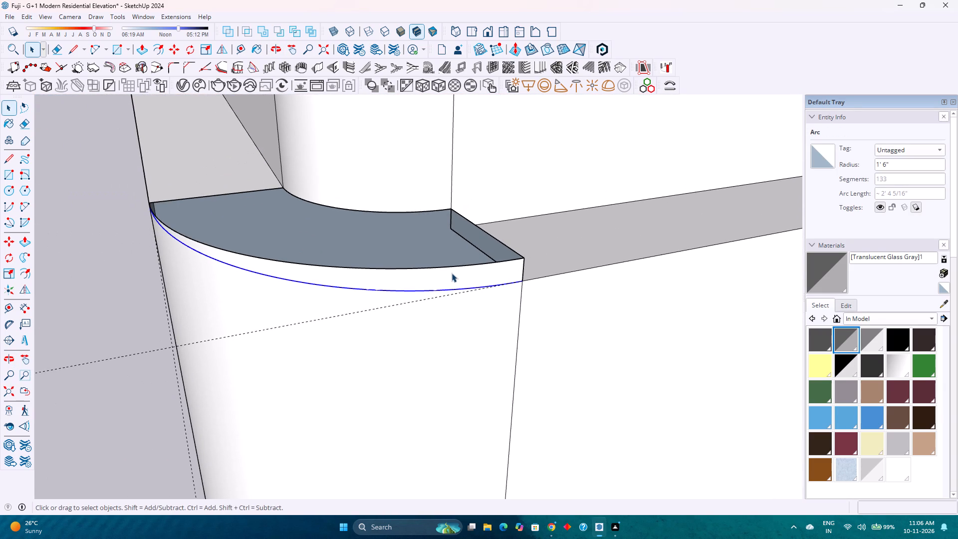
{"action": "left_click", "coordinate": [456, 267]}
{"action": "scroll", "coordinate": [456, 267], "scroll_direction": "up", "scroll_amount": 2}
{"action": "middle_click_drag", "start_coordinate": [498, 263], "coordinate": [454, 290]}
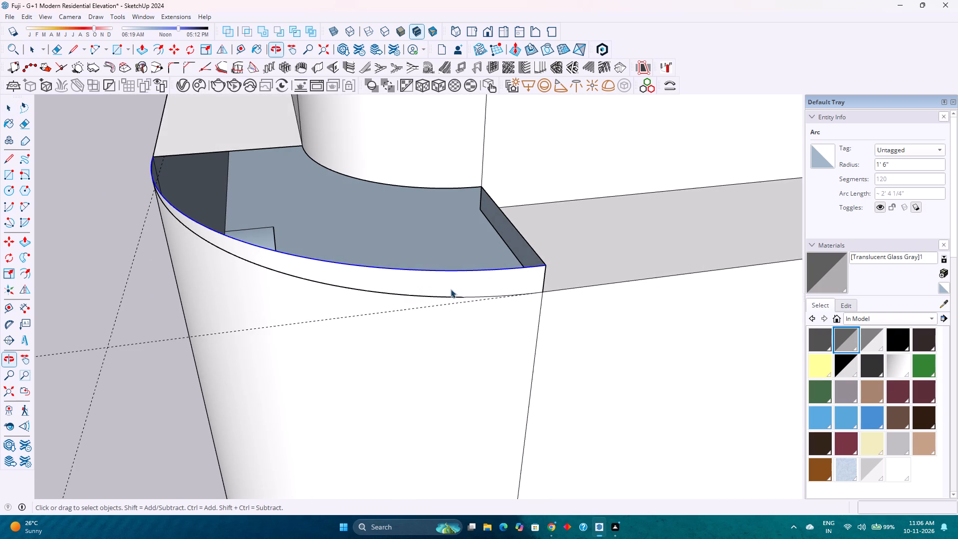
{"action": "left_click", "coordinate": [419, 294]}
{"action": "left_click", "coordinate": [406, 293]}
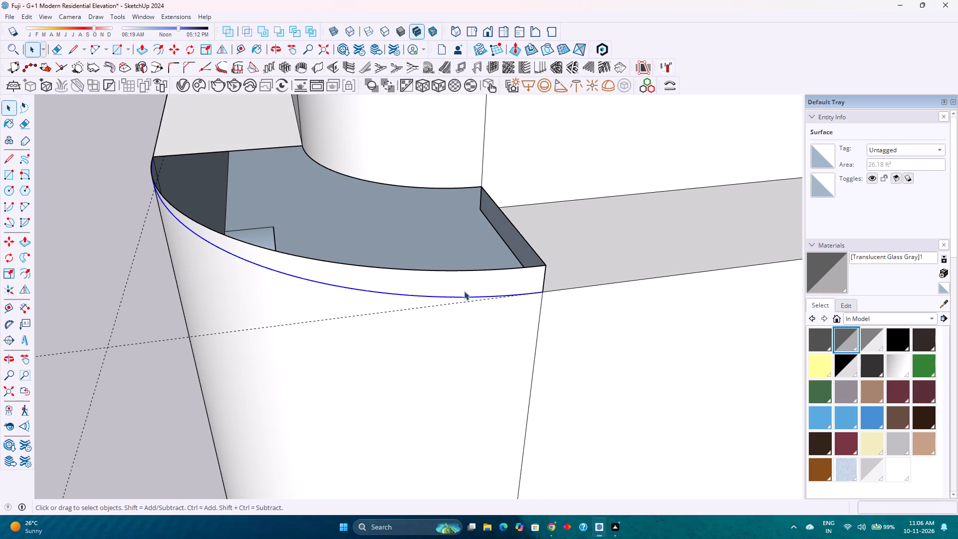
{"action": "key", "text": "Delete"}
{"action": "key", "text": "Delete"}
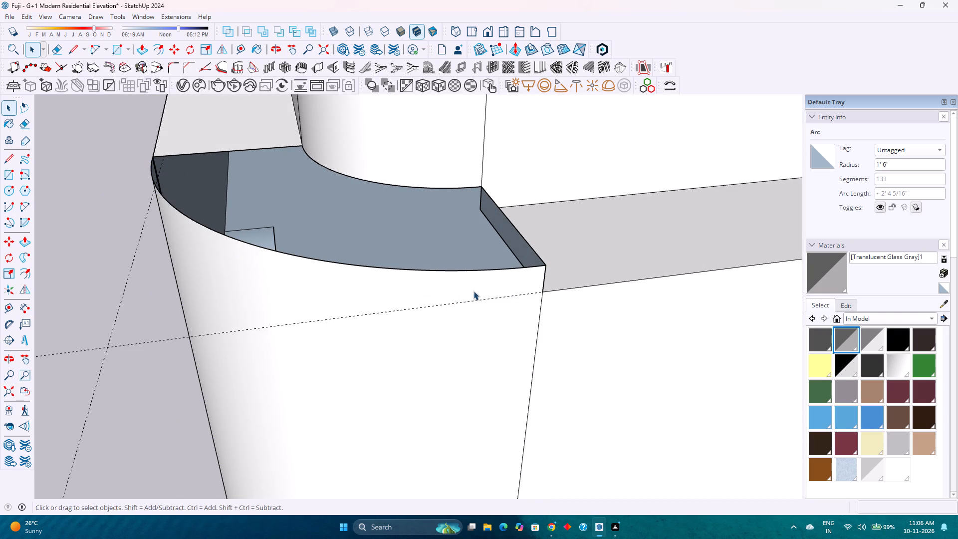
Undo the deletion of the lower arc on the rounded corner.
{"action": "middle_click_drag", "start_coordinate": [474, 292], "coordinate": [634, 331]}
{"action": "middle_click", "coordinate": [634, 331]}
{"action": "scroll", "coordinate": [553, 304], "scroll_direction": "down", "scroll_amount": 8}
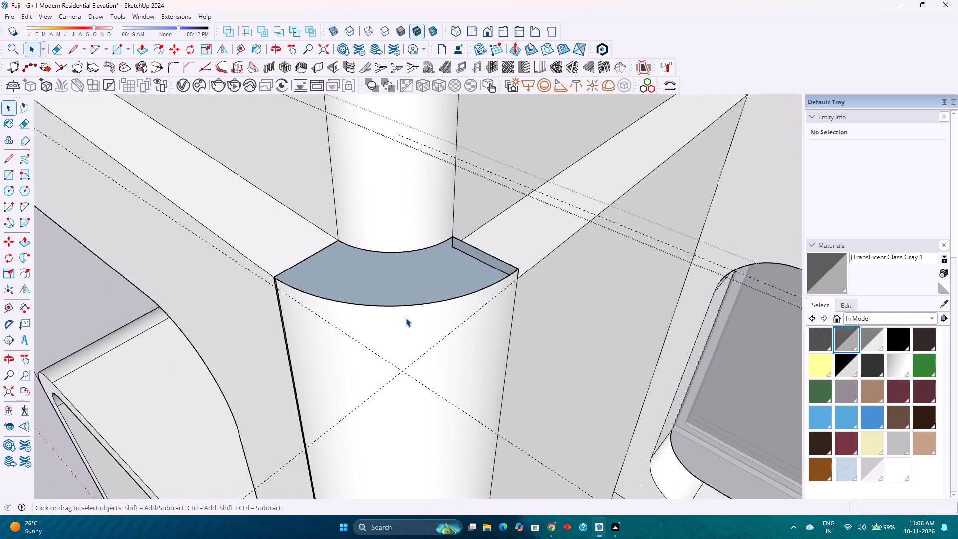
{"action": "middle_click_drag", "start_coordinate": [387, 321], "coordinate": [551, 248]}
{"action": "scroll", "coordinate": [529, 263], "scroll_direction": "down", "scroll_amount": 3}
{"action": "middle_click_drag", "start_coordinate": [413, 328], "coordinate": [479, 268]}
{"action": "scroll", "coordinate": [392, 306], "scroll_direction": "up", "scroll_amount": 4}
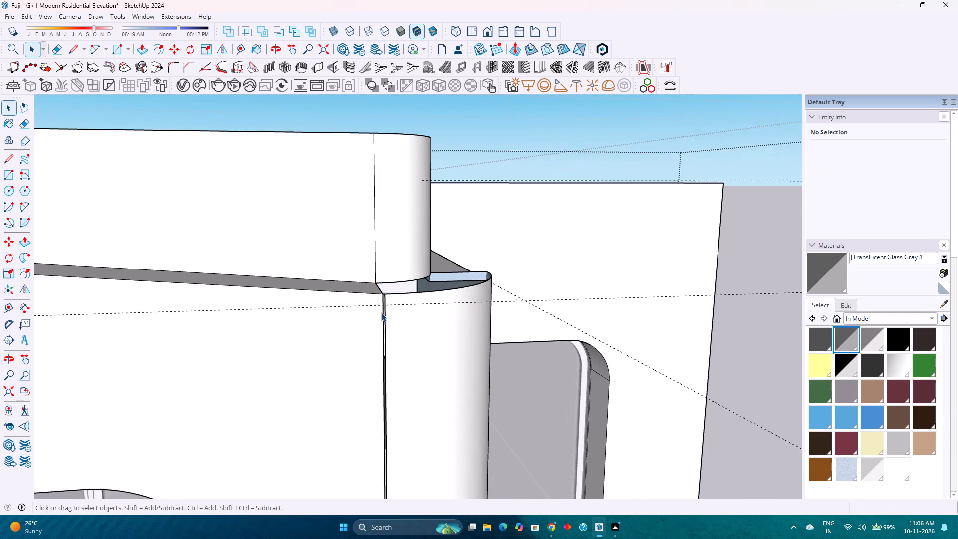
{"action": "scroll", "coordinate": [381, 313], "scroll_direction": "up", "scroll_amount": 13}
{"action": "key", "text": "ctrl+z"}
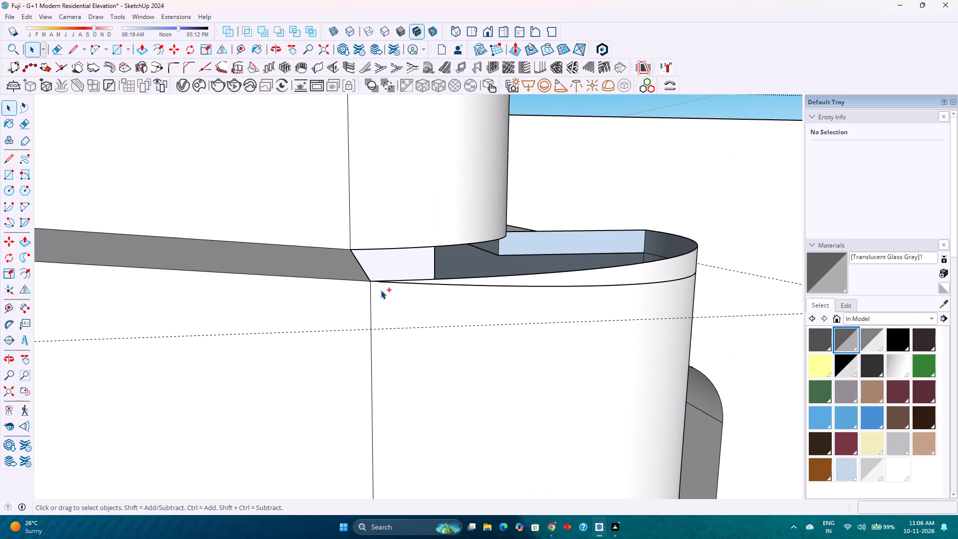
Examine the open-topped rounded corner and the sloped beam from the front of the building.
{"action": "middle_click_drag", "start_coordinate": [412, 293], "coordinate": [396, 301]}
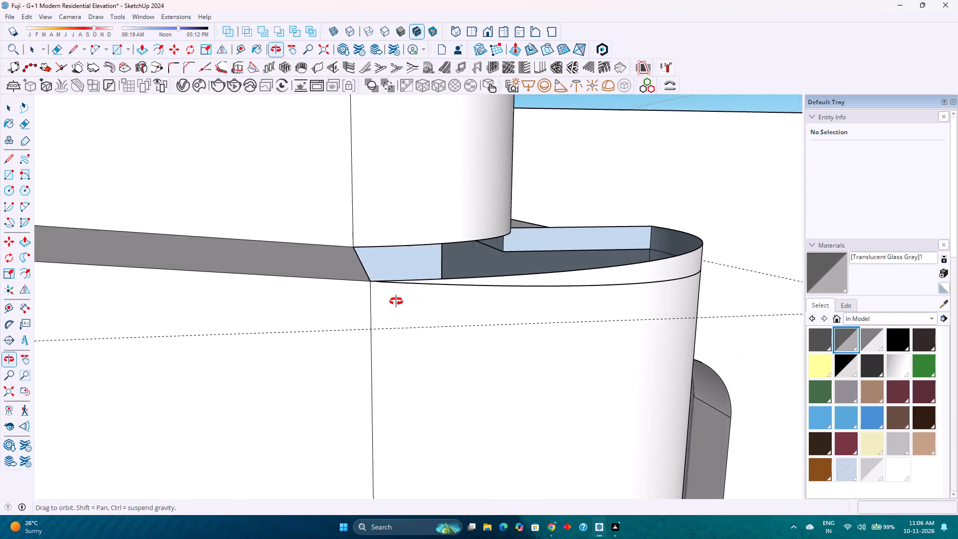
{"action": "middle_click_drag", "start_coordinate": [396, 301], "coordinate": [249, 304]}
{"action": "scroll", "coordinate": [255, 301], "scroll_direction": "down", "scroll_amount": 10}
{"action": "middle_click_drag", "start_coordinate": [259, 305], "coordinate": [357, 277]}
{"action": "scroll", "coordinate": [357, 277], "scroll_direction": "down", "scroll_amount": 8}
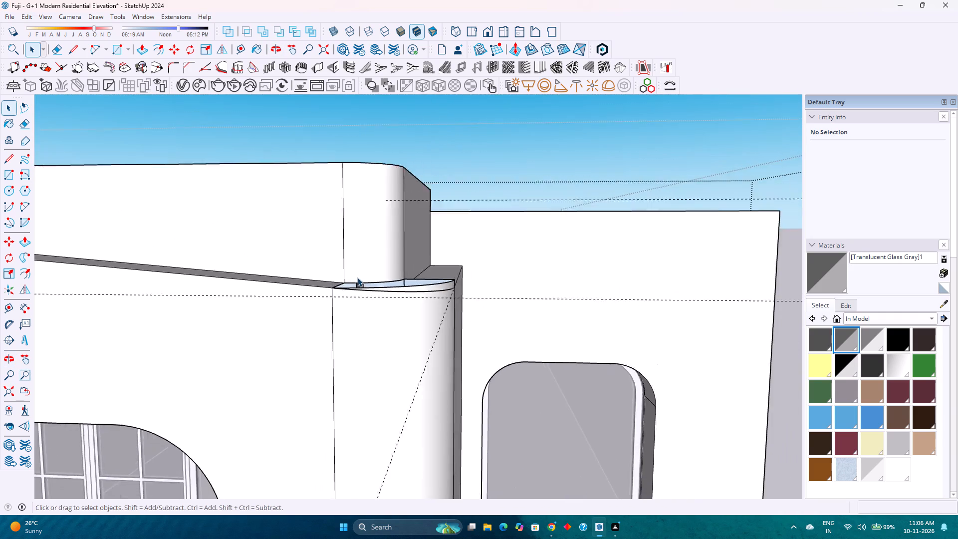
{"action": "scroll", "coordinate": [357, 277], "scroll_direction": "down", "scroll_amount": 6}
{"action": "middle_click_drag", "start_coordinate": [271, 302], "coordinate": [332, 270]}
{"action": "scroll", "coordinate": [337, 269], "scroll_direction": "down", "scroll_amount": 7}
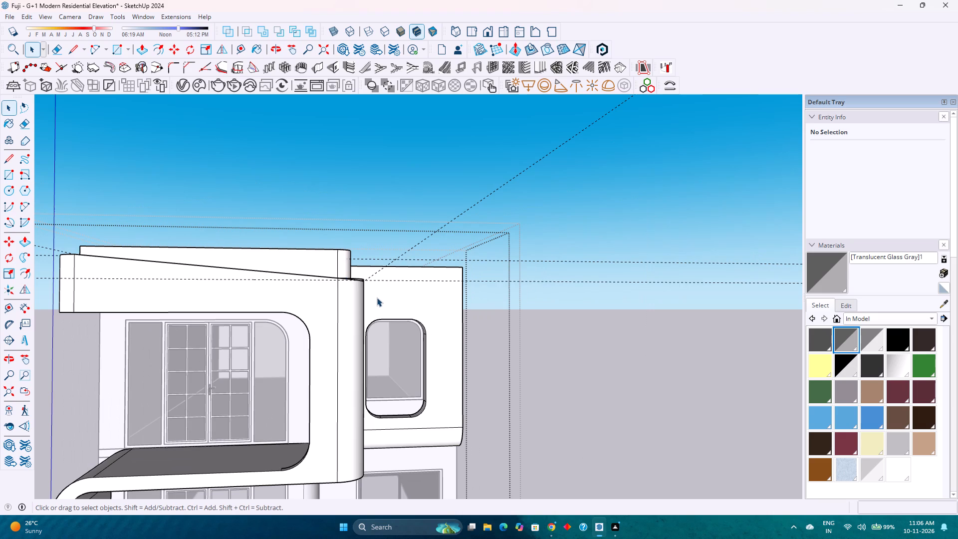
Delete the upper 1' 6" radius arc along the top of the rounded corner's outer surface.
{"action": "middle_click_drag", "start_coordinate": [376, 298], "coordinate": [314, 308]}
{"action": "middle_click_drag", "start_coordinate": [258, 307], "coordinate": [370, 297], "text": "shift"}
{"action": "scroll", "coordinate": [372, 278], "scroll_direction": "up", "scroll_amount": 3}
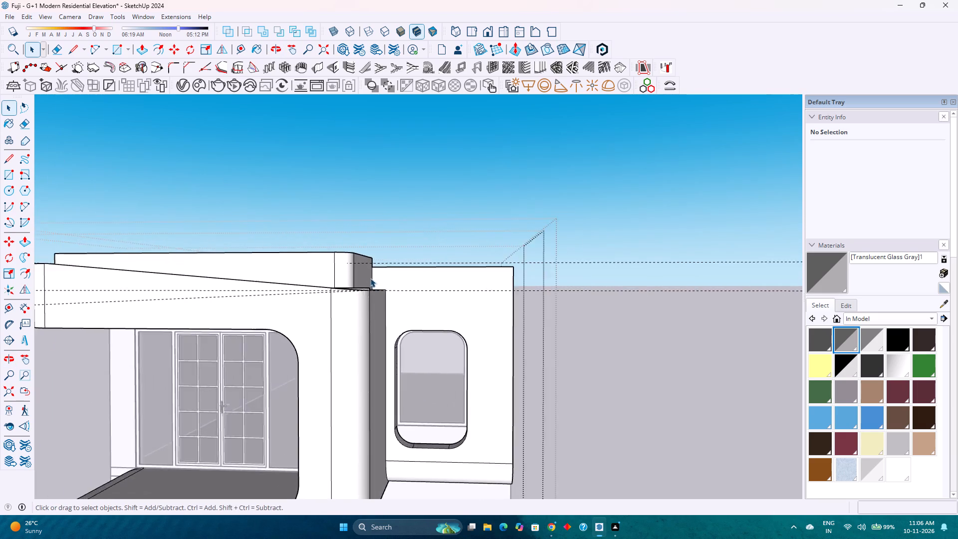
{"action": "scroll", "coordinate": [370, 278], "scroll_direction": "up", "scroll_amount": 8}
{"action": "left_click", "coordinate": [361, 294]}
{"action": "scroll", "coordinate": [362, 296], "scroll_direction": "up", "scroll_amount": 3}
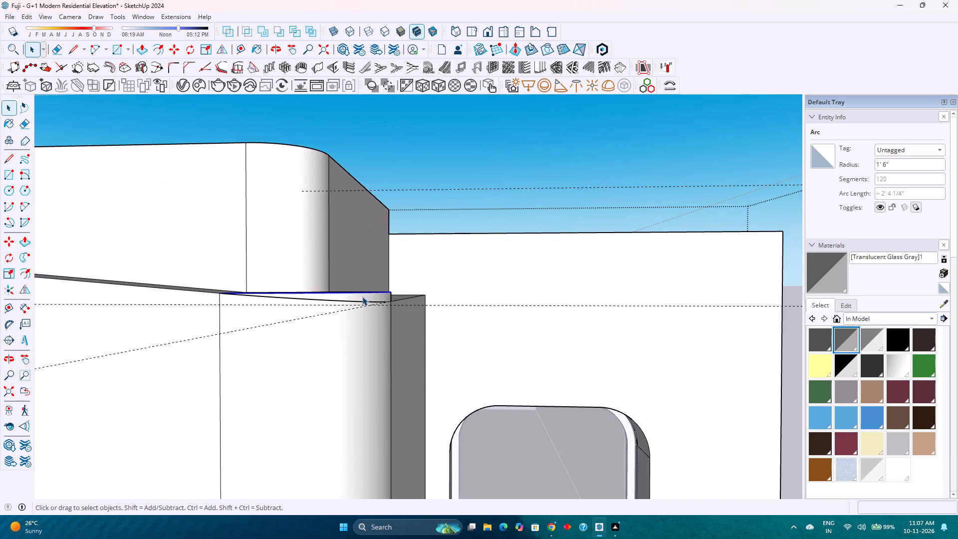
{"action": "middle_click_drag", "start_coordinate": [362, 300], "coordinate": [199, 430]}
{"action": "key", "text": "Delete"}
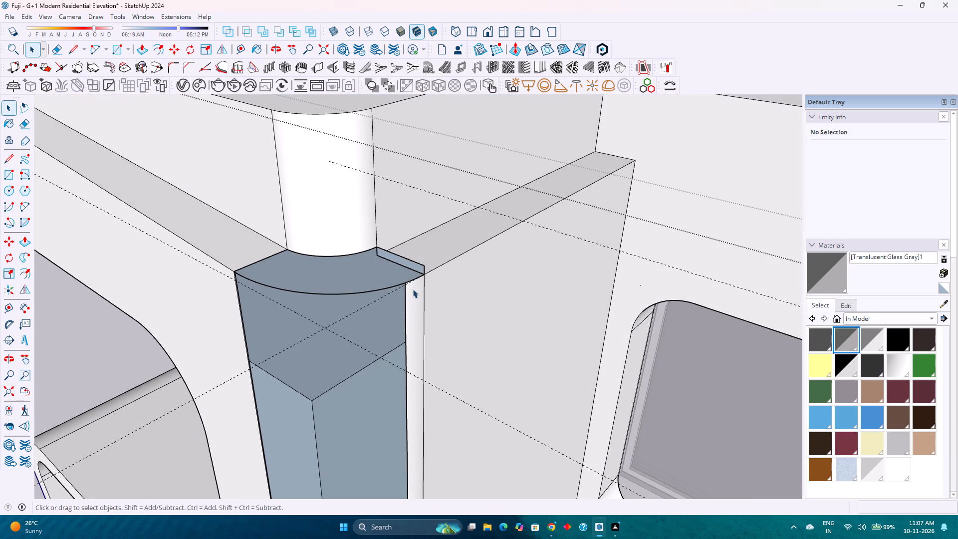
Delete the two leftover edges of the sliver beside the side ledge at the top of the rounded corner.
{"action": "left_click", "coordinate": [416, 263]}
{"action": "key", "text": "Delete"}
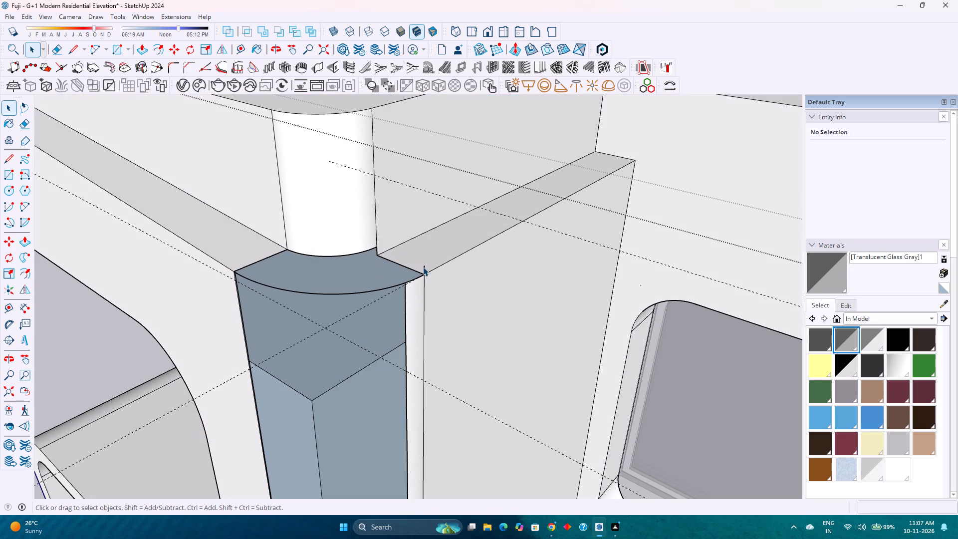
{"action": "left_click", "coordinate": [423, 267]}
{"action": "key", "text": "Delete"}
Delete the remaining lower arc on the rounded corner's outer surface.
{"action": "scroll", "coordinate": [403, 291], "scroll_direction": "down", "scroll_amount": 2}
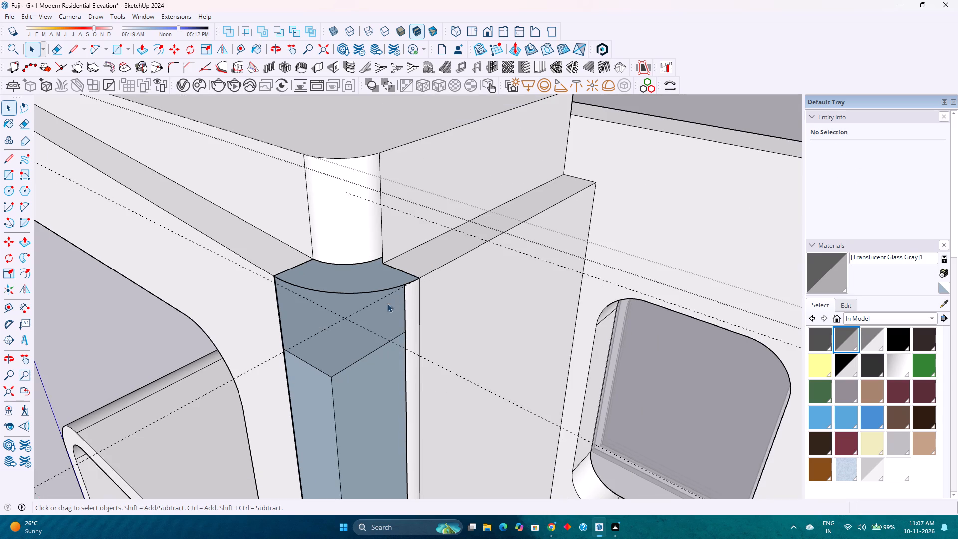
{"action": "middle_click_drag", "start_coordinate": [386, 303], "coordinate": [344, 315]}
{"action": "left_click", "coordinate": [354, 297]}
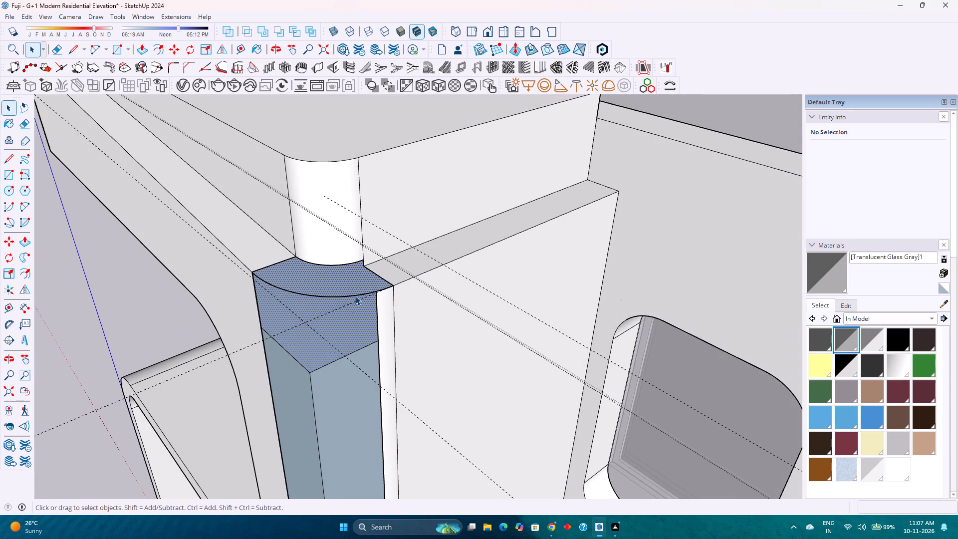
{"action": "left_click", "coordinate": [356, 296]}
{"action": "key", "text": "Delete"}
Examine the opened corner where the sloped front ledge and the side ledge meet the curved parapet.
{"action": "scroll", "coordinate": [389, 291], "scroll_direction": "up", "scroll_amount": 1}
{"action": "scroll", "coordinate": [389, 291], "scroll_direction": "down", "scroll_amount": 2}
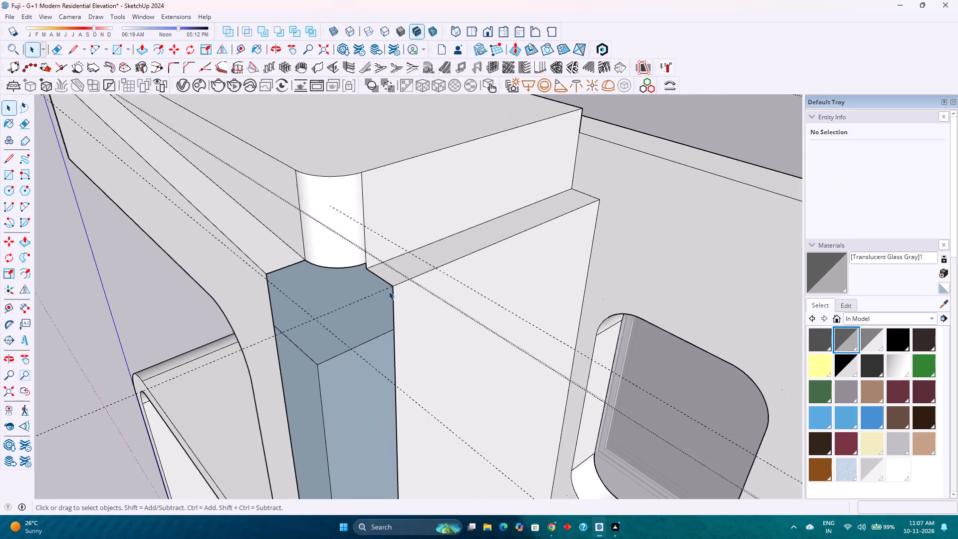
{"action": "scroll", "coordinate": [389, 291], "scroll_direction": "down", "scroll_amount": 2}
{"action": "middle_click_drag", "start_coordinate": [329, 304], "coordinate": [433, 329]}
{"action": "scroll", "coordinate": [350, 309], "scroll_direction": "up", "scroll_amount": 3}
{"action": "middle_click_drag", "start_coordinate": [288, 315], "coordinate": [440, 322]}
{"action": "scroll", "coordinate": [440, 322], "scroll_direction": "up", "scroll_amount": 2, "text": "shift"}
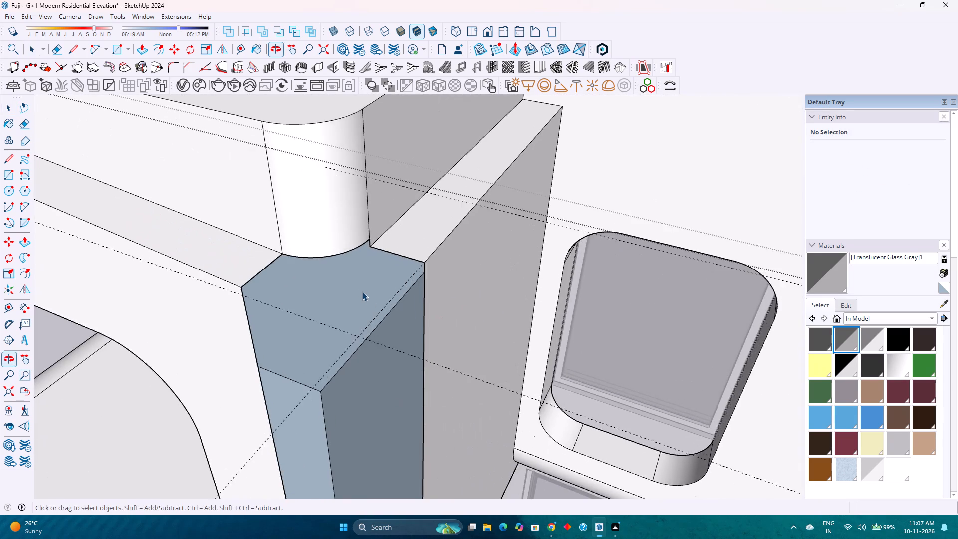
{"action": "scroll", "coordinate": [362, 292], "scroll_direction": "up", "scroll_amount": 2, "text": "shift"}
{"action": "scroll", "coordinate": [360, 290], "scroll_direction": "down", "scroll_amount": 13}
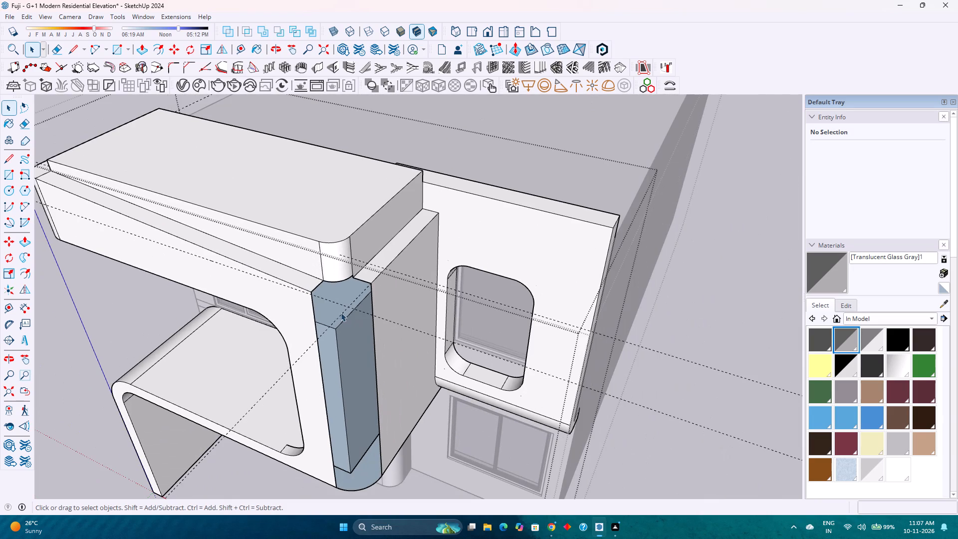
{"action": "scroll", "coordinate": [303, 268], "scroll_direction": "up", "scroll_amount": 8}
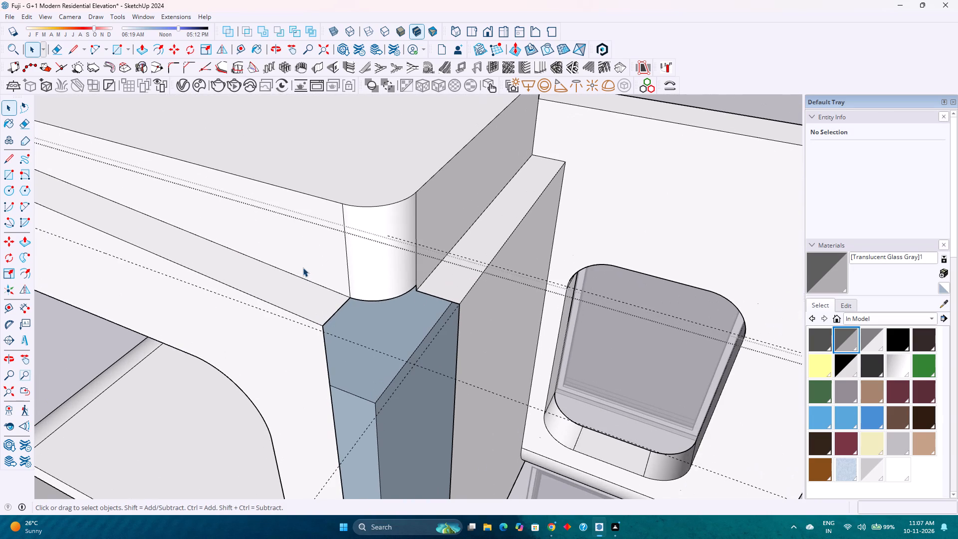
Draw a tangent two-point arc of 1' 6" radius between the outer ends of the front and side ledges.
{"action": "left_click", "coordinate": [96, 48]}
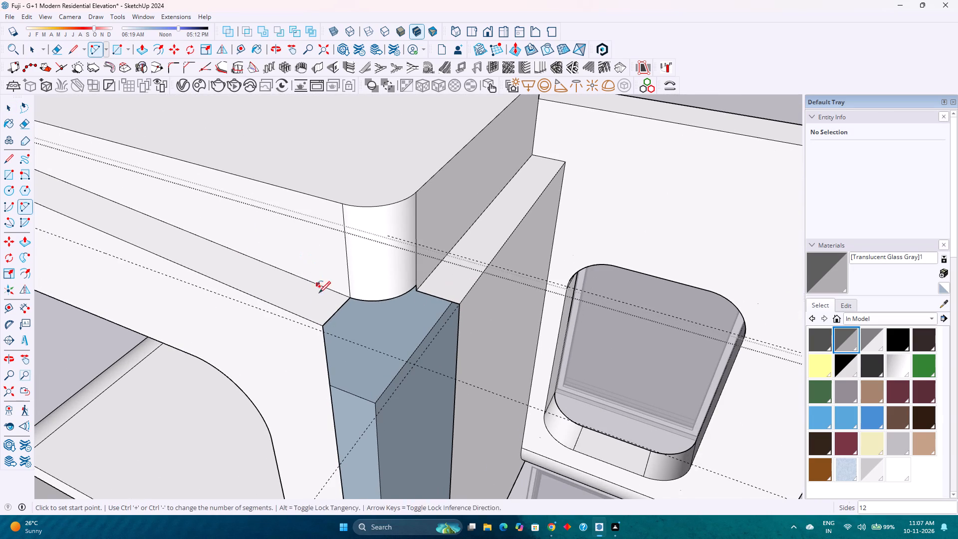
{"action": "left_click", "coordinate": [321, 326]}
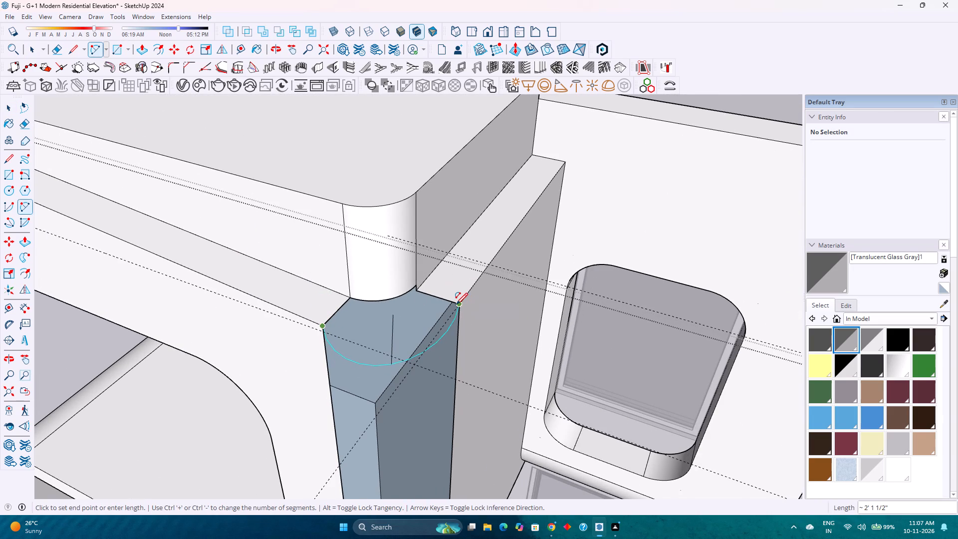
{"action": "left_click", "coordinate": [456, 304]}
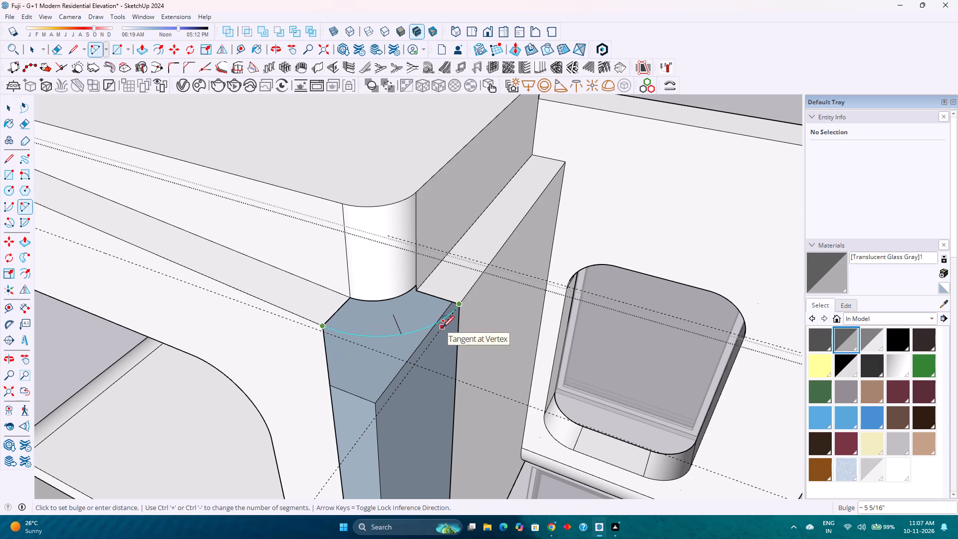
{"action": "left_click", "coordinate": [443, 327]}
{"action": "left_click", "coordinate": [443, 327]}
{"action": "scroll", "coordinate": [396, 329], "scroll_direction": "down", "scroll_amount": 3}
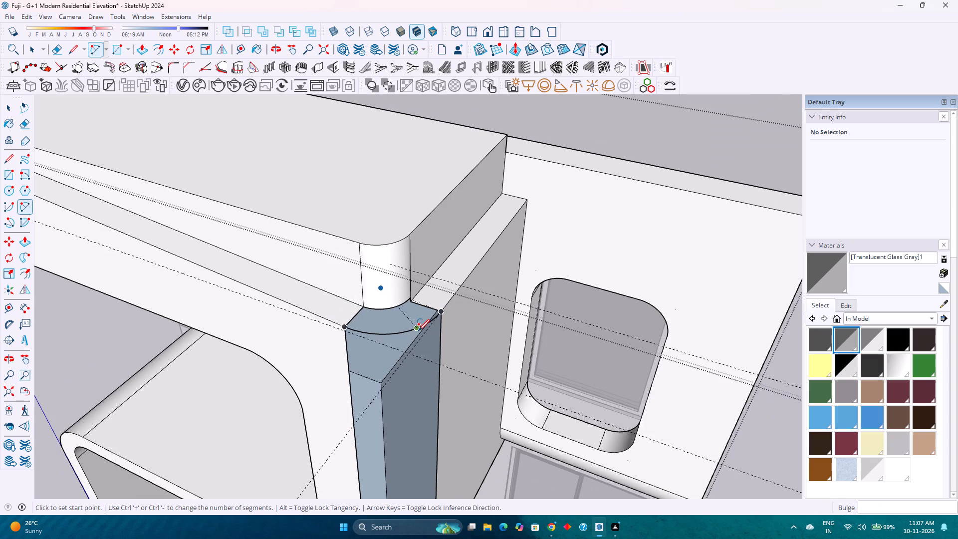
{"action": "key", "text": "space"}
Set the new outer arc's segments to 120, matching the arc under the curved parapet.
{"action": "left_click", "coordinate": [415, 328]}
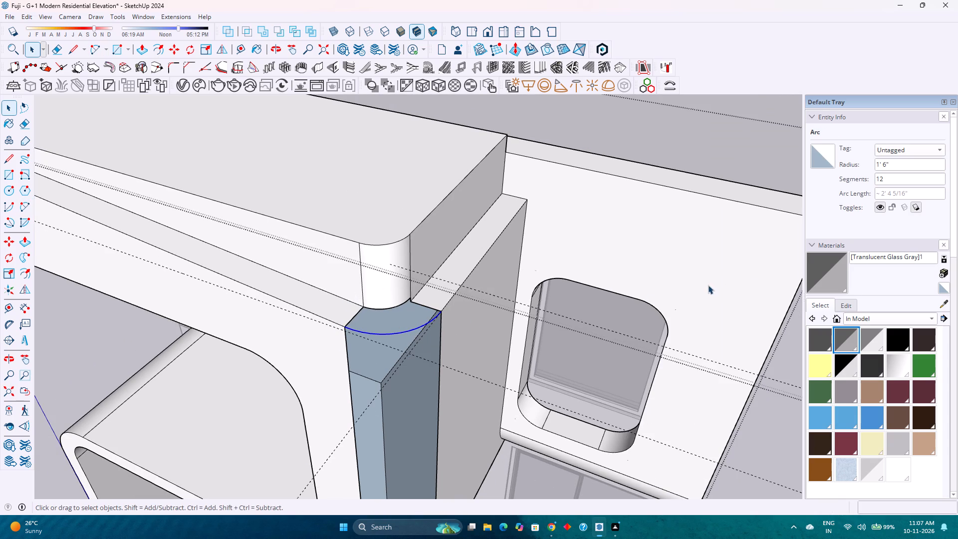
{"action": "scroll", "coordinate": [395, 311], "scroll_direction": "up", "scroll_amount": 8}
{"action": "left_click", "coordinate": [414, 291]}
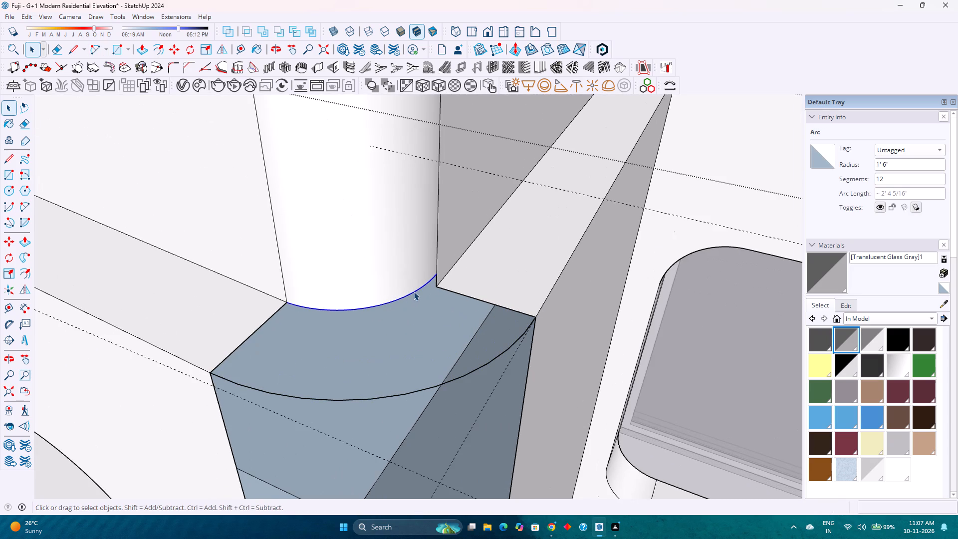
{"action": "left_click", "coordinate": [372, 399]}
{"action": "left_click", "coordinate": [903, 181]}
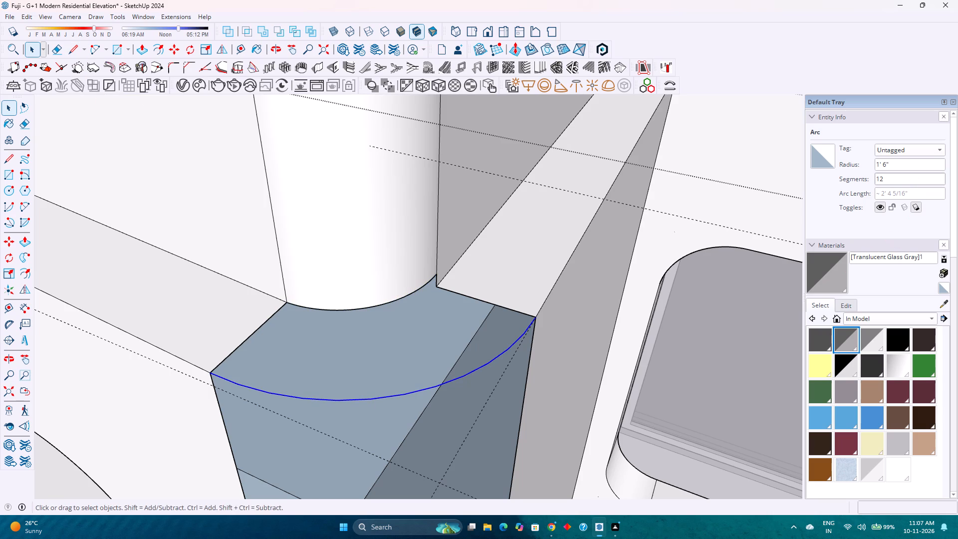
{"action": "key", "text": "0"}
{"action": "key", "text": "Return"}
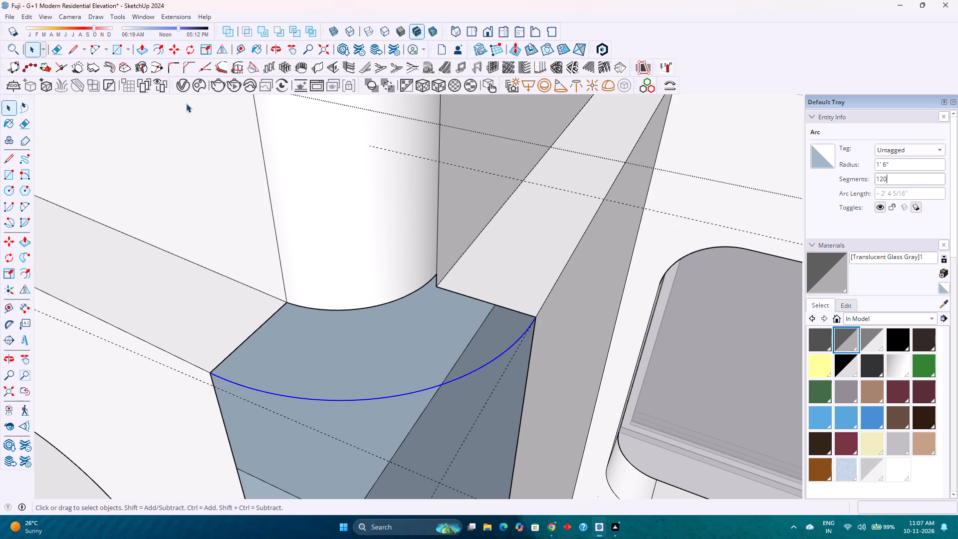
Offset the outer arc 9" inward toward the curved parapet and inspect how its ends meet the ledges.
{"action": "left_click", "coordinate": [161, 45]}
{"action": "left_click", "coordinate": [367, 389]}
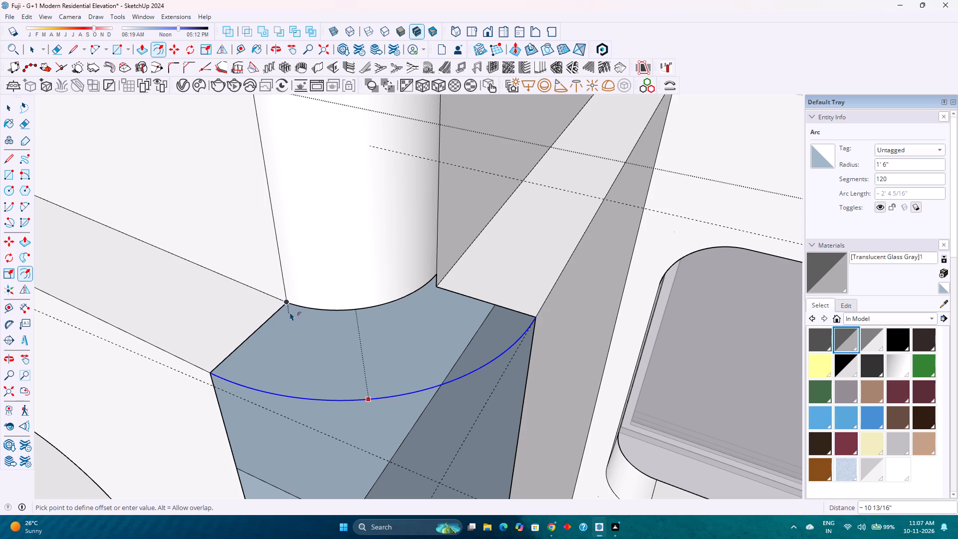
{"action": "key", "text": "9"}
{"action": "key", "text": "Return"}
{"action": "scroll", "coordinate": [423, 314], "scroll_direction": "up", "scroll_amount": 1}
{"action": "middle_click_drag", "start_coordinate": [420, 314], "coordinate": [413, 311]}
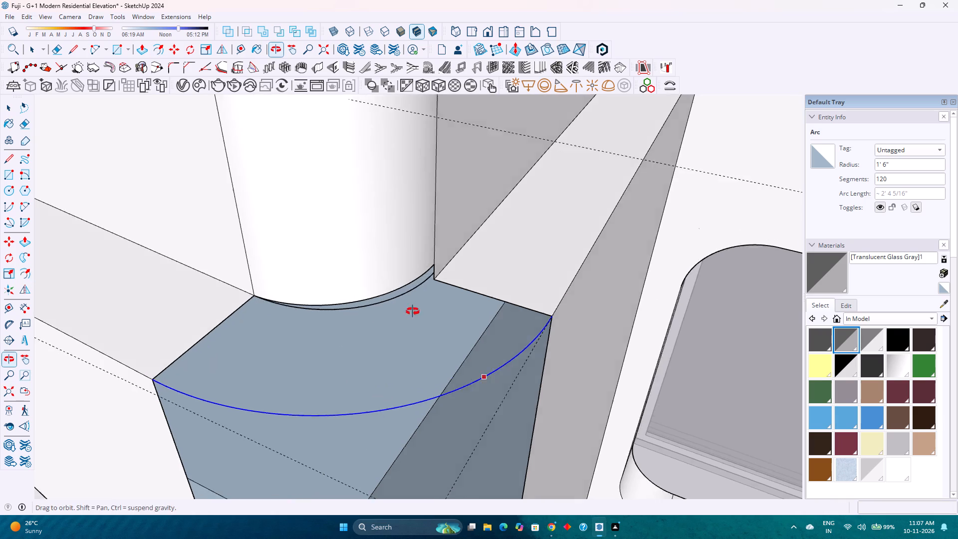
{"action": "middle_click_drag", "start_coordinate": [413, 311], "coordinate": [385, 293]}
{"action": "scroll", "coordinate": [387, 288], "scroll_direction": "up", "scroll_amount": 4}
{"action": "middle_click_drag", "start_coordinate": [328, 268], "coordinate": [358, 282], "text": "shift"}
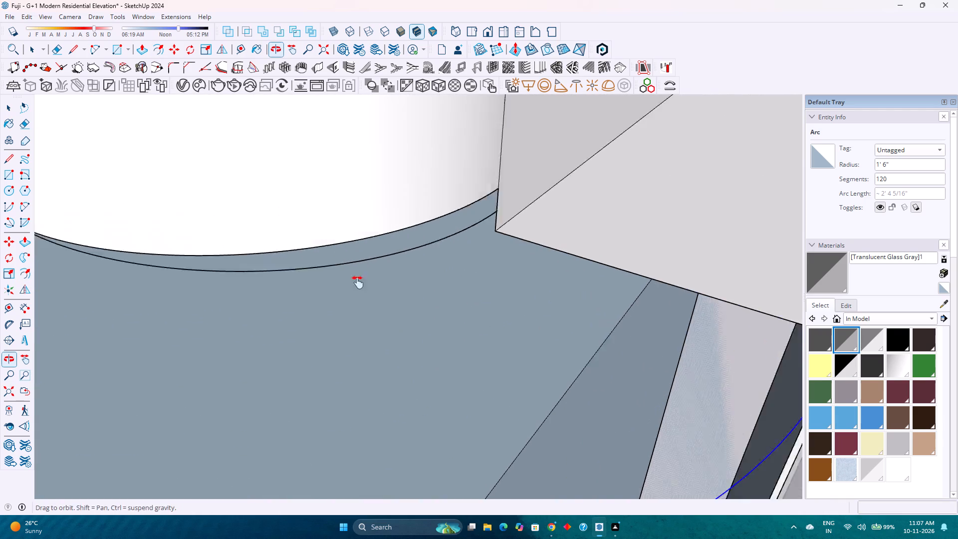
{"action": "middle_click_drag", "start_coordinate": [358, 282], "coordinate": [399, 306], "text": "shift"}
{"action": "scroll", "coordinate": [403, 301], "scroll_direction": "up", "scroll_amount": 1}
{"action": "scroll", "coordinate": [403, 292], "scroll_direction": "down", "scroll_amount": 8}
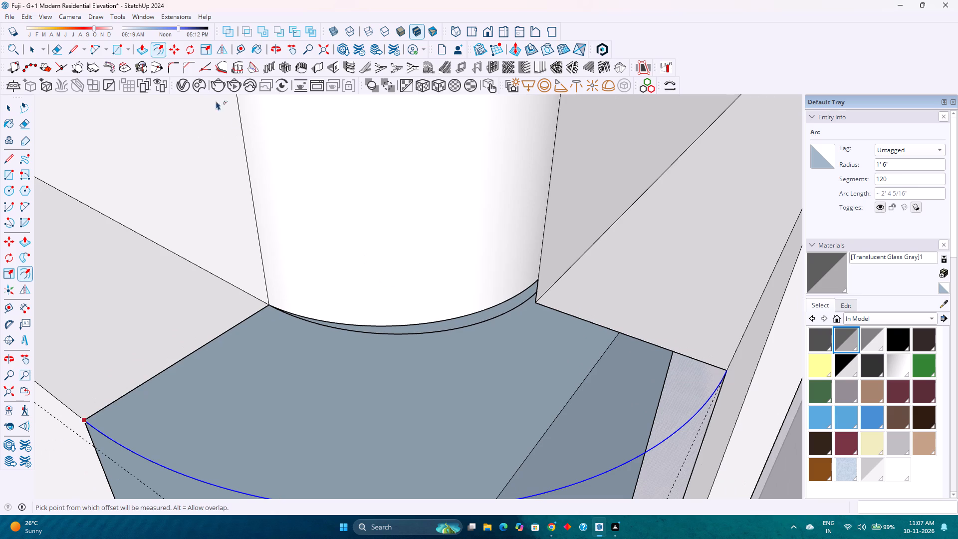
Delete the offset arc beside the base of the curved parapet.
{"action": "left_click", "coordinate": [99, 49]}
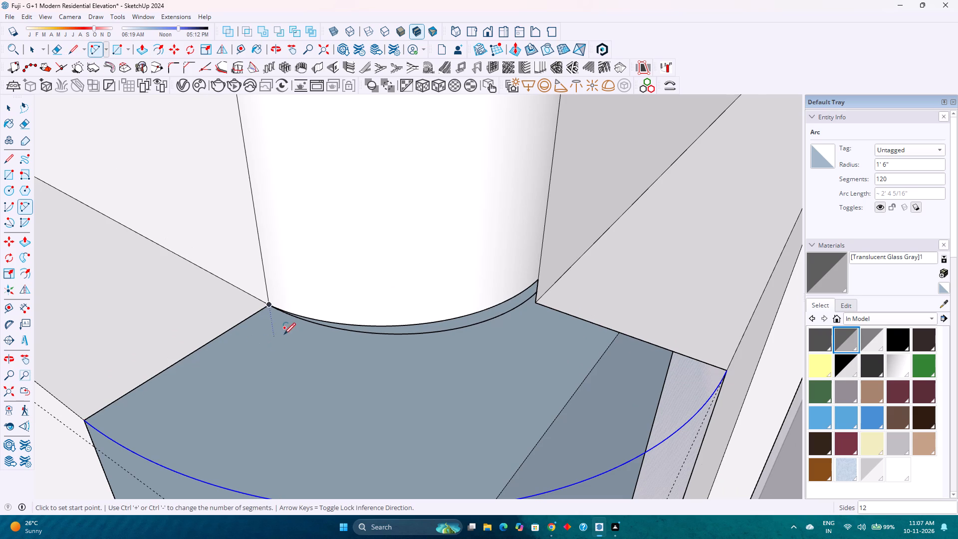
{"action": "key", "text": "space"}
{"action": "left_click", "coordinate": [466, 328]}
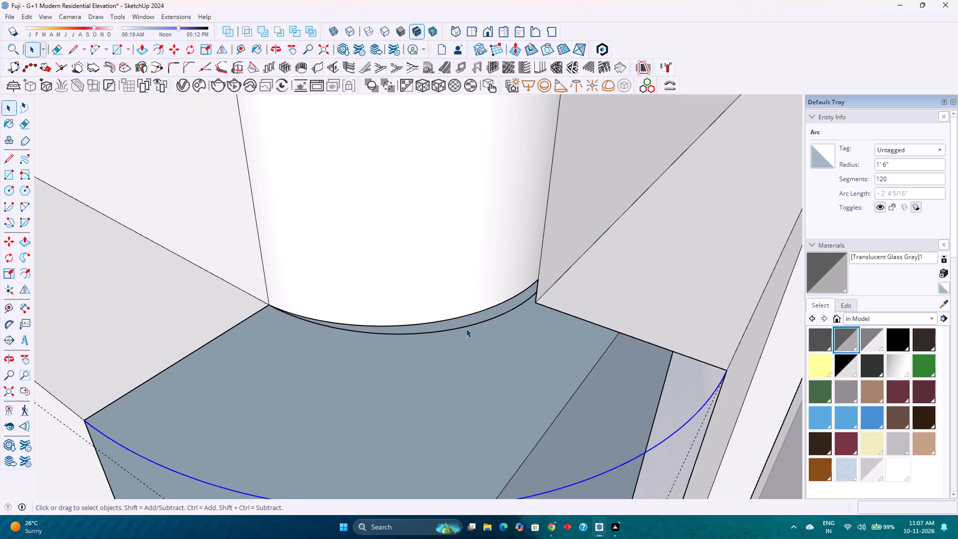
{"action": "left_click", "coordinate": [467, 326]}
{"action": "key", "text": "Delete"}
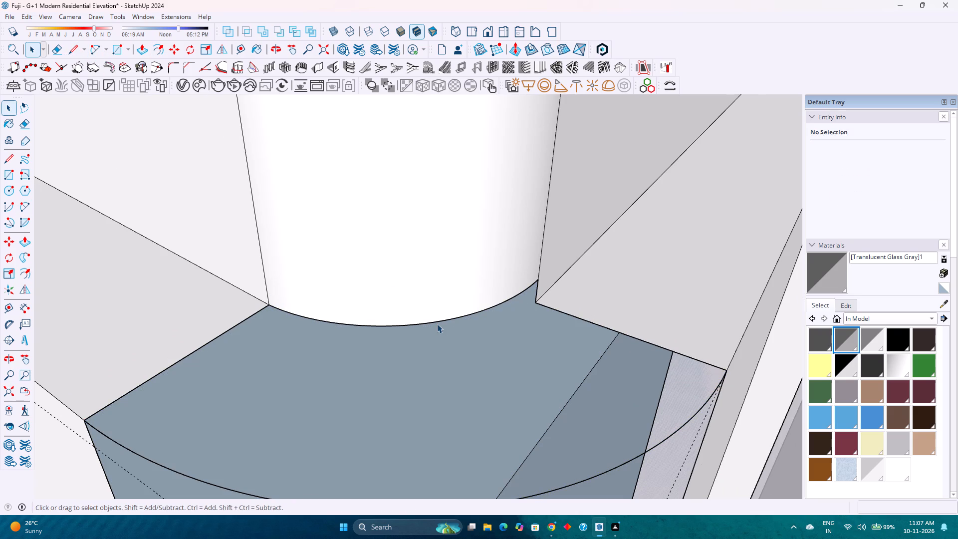
Draw a two-point arc between the inner ends of the front and side ledges at the curved parapet's base.
{"action": "key", "text": "a"}
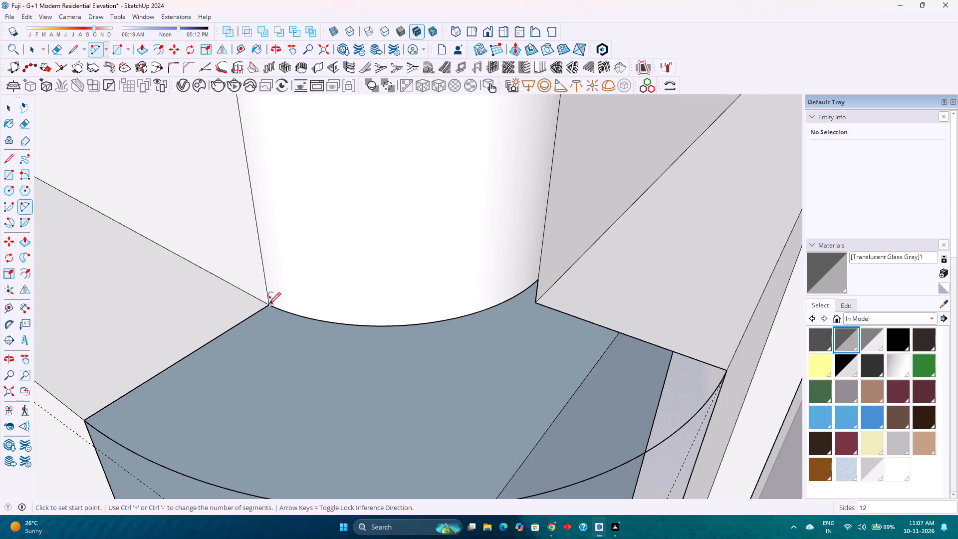
{"action": "left_click", "coordinate": [267, 302]}
{"action": "key", "text": "Escape"}
{"action": "scroll", "coordinate": [270, 306], "scroll_direction": "up", "scroll_amount": 7}
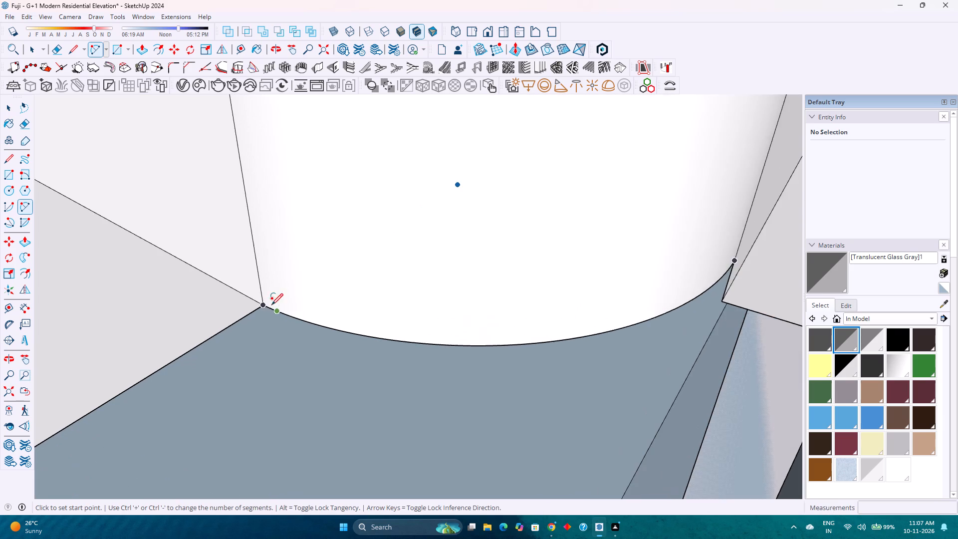
{"action": "left_click", "coordinate": [259, 305]}
{"action": "scroll", "coordinate": [253, 330], "scroll_direction": "down", "scroll_amount": 6}
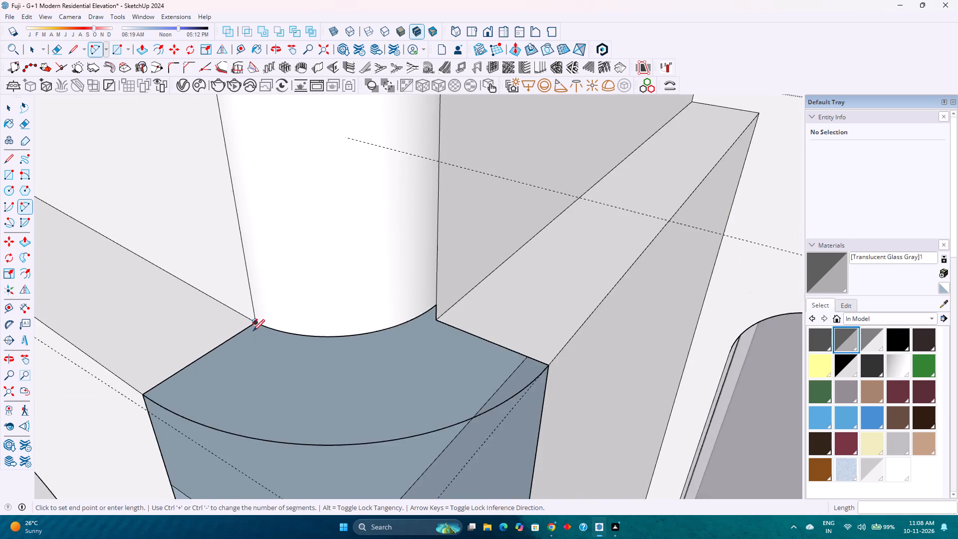
{"action": "scroll", "coordinate": [253, 331], "scroll_direction": "down", "scroll_amount": 2}
{"action": "left_click", "coordinate": [374, 325]}
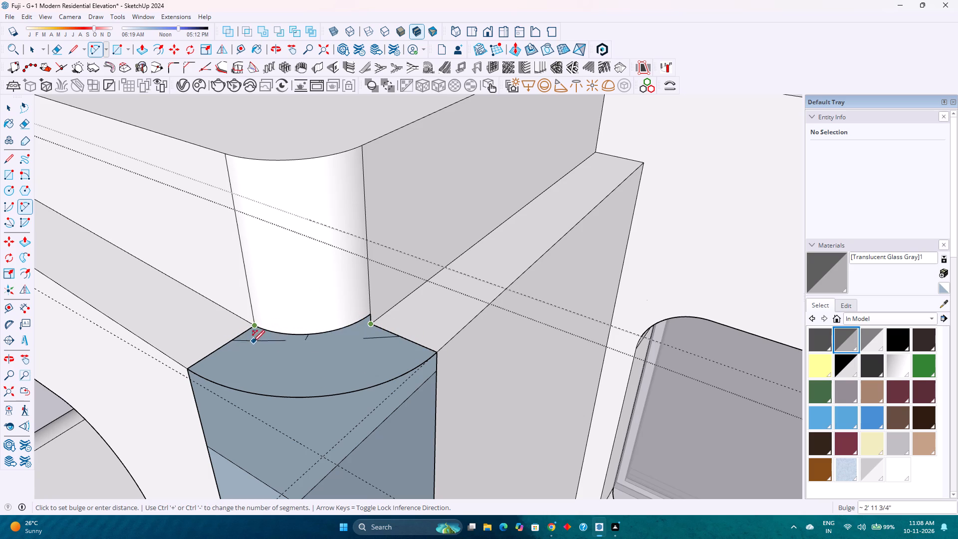
{"action": "scroll", "coordinate": [224, 346], "scroll_direction": "up", "scroll_amount": 2}
{"action": "middle_click_drag", "start_coordinate": [224, 346], "coordinate": [227, 346]}
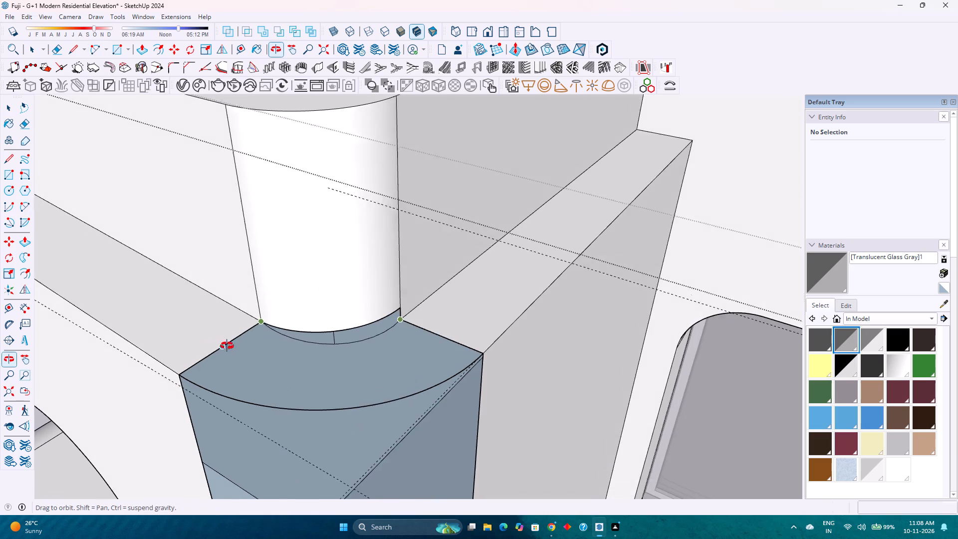
{"action": "middle_click_drag", "start_coordinate": [227, 346], "coordinate": [559, 272]}
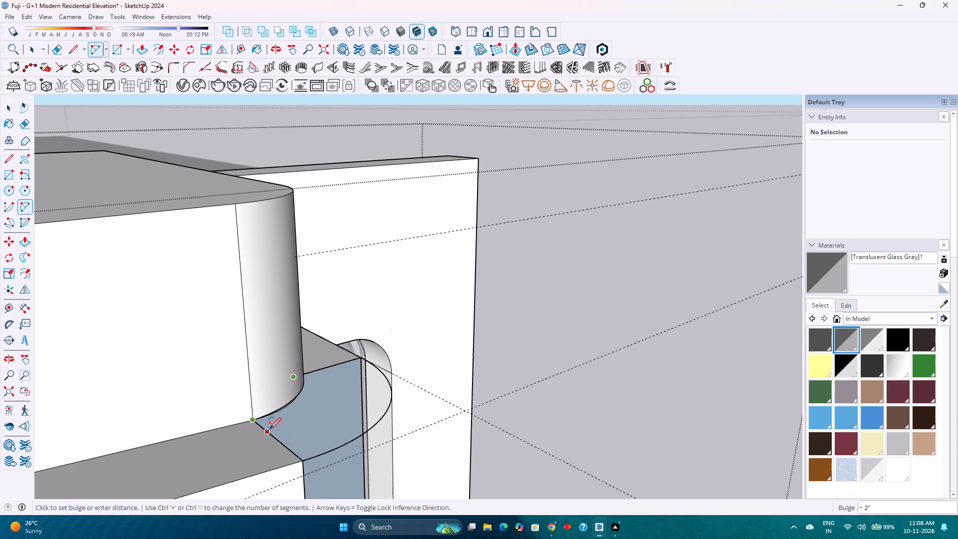
{"action": "left_click", "coordinate": [269, 429]}
Examine the new inner arc and the open corner, from the ledges down to the curved bottom edge.
{"action": "scroll", "coordinate": [271, 429], "scroll_direction": "up", "scroll_amount": 1}
{"action": "middle_click_drag", "start_coordinate": [271, 429], "coordinate": [178, 412]}
{"action": "scroll", "coordinate": [202, 351], "scroll_direction": "up", "scroll_amount": 4}
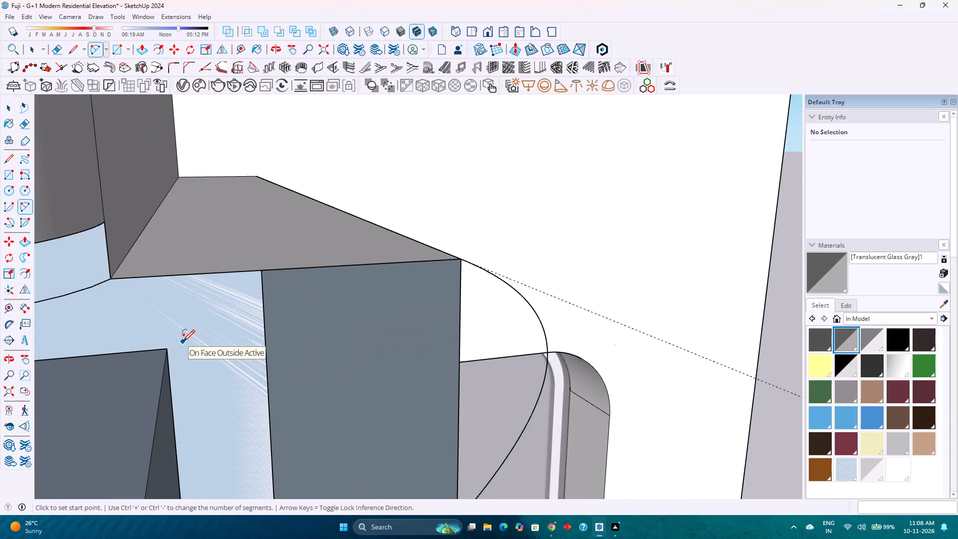
{"action": "middle_click_drag", "start_coordinate": [184, 341], "coordinate": [304, 383], "text": "shift"}
{"action": "scroll", "coordinate": [293, 367], "scroll_direction": "down", "scroll_amount": 9}
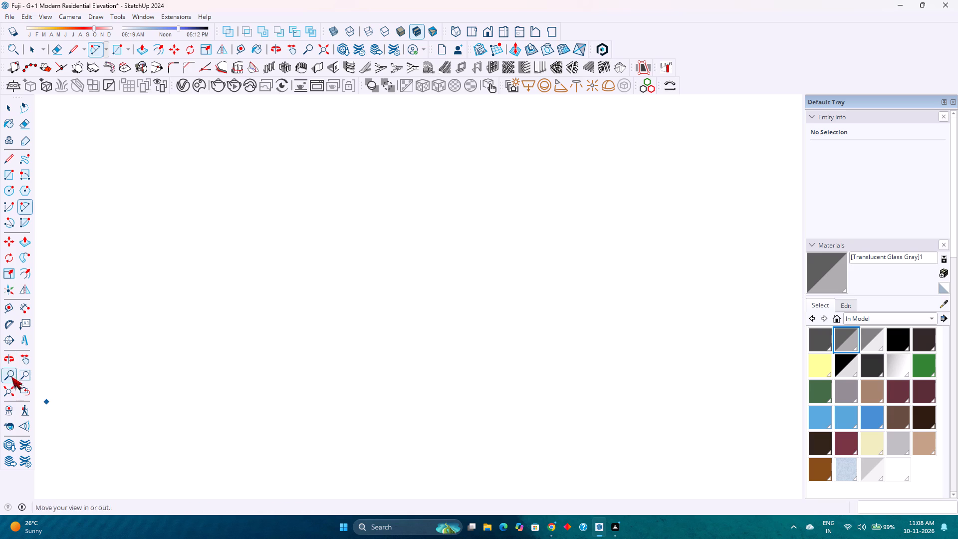
{"action": "left_click", "coordinate": [3, 391]}
{"action": "middle_click_drag", "start_coordinate": [283, 360], "coordinate": [117, 445]}
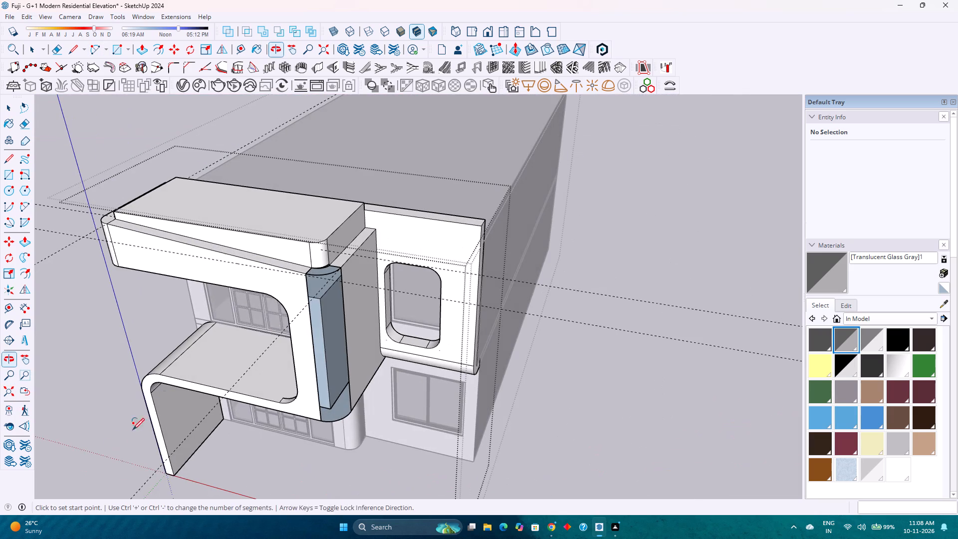
{"action": "scroll", "coordinate": [295, 291], "scroll_direction": "up", "scroll_amount": 7}
{"action": "scroll", "coordinate": [308, 287], "scroll_direction": "down", "scroll_amount": 2}
{"action": "scroll", "coordinate": [364, 232], "scroll_direction": "up", "scroll_amount": 4}
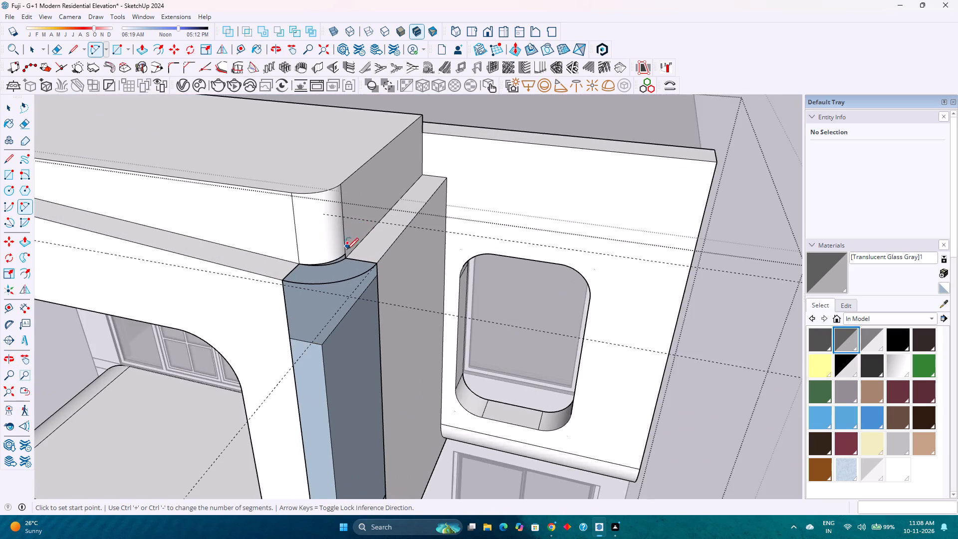
{"action": "scroll", "coordinate": [347, 250], "scroll_direction": "up", "scroll_amount": 8}
{"action": "scroll", "coordinate": [347, 256], "scroll_direction": "down", "scroll_amount": 17}
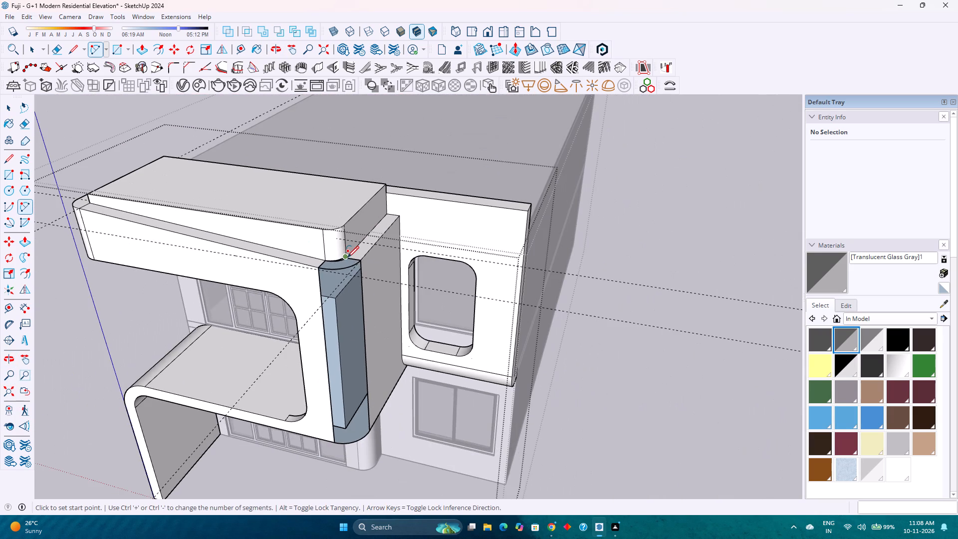
{"action": "scroll", "coordinate": [336, 446], "scroll_direction": "up", "scroll_amount": 9}
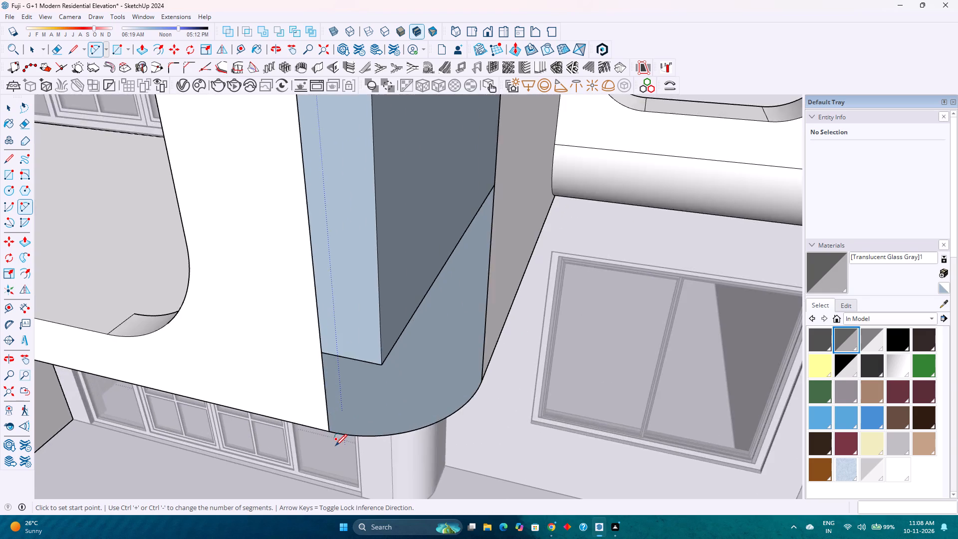
{"action": "scroll", "coordinate": [335, 446], "scroll_direction": "up", "scroll_amount": 4}
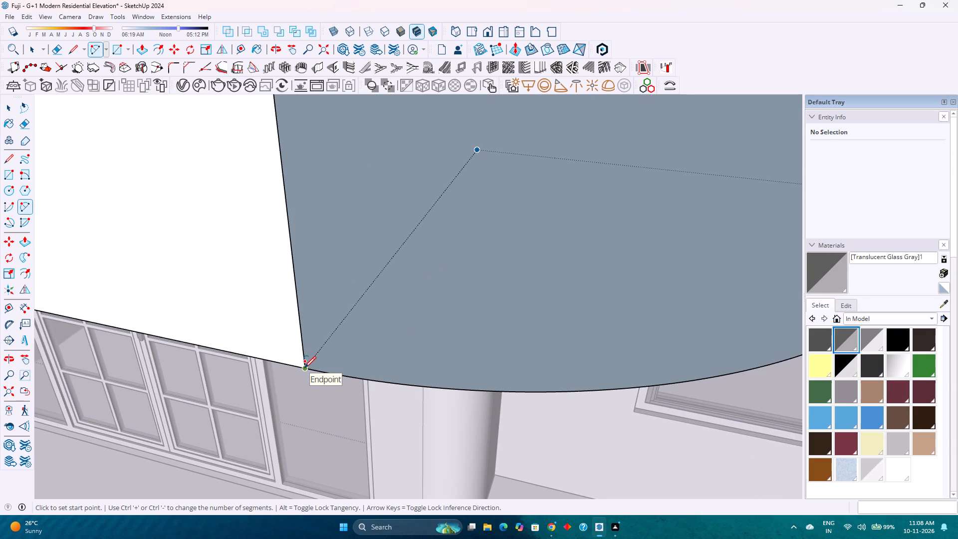
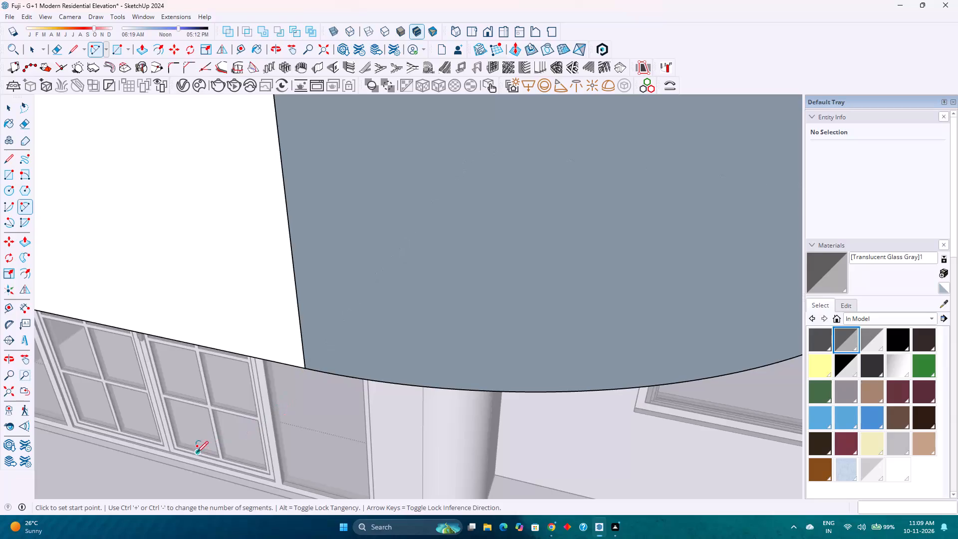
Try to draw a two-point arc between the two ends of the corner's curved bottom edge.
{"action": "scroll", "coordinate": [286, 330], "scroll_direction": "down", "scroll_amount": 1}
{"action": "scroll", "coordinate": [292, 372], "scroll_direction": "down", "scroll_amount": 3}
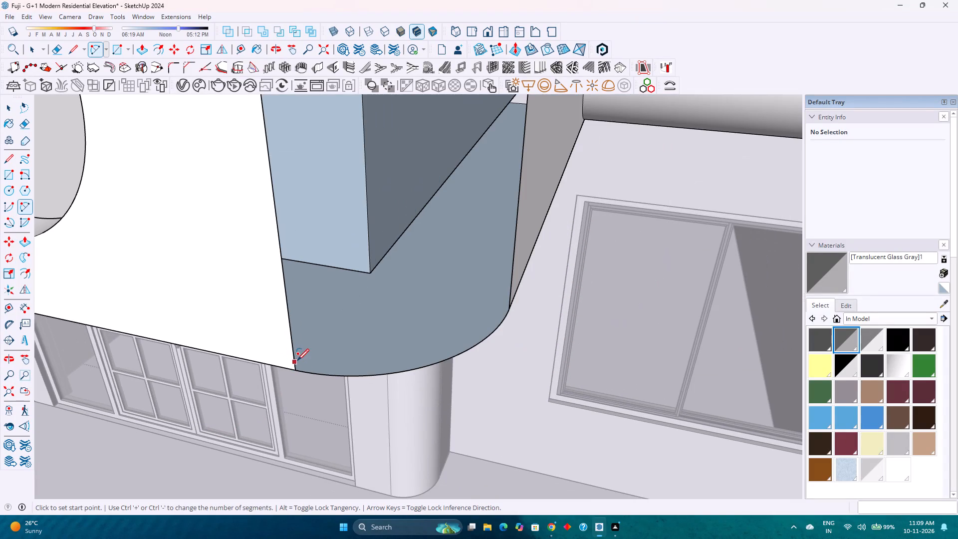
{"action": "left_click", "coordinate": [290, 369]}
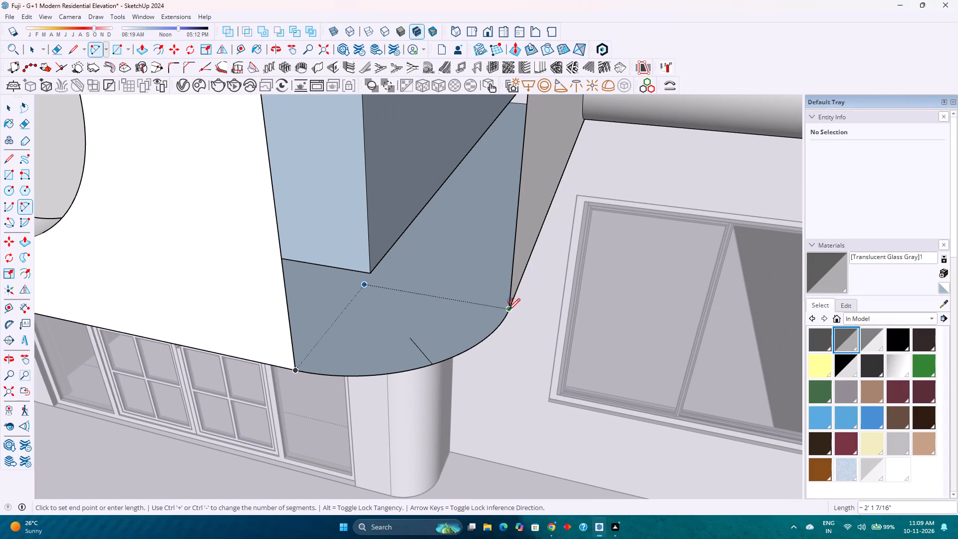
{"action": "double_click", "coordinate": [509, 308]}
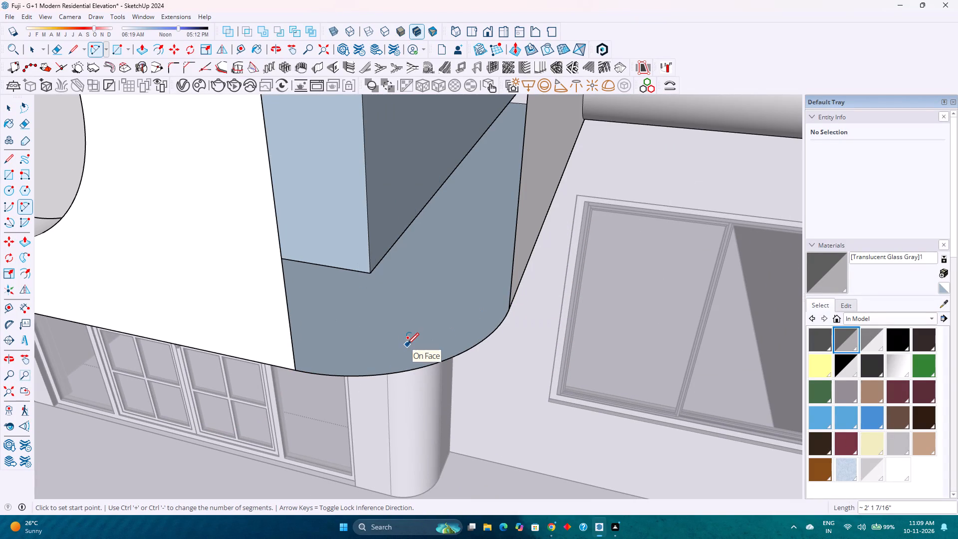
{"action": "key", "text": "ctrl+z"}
Examine the top of the open corner, where the inner and outer arcs meet the front and side ledges.
{"action": "scroll", "coordinate": [400, 348], "scroll_direction": "down", "scroll_amount": 14}
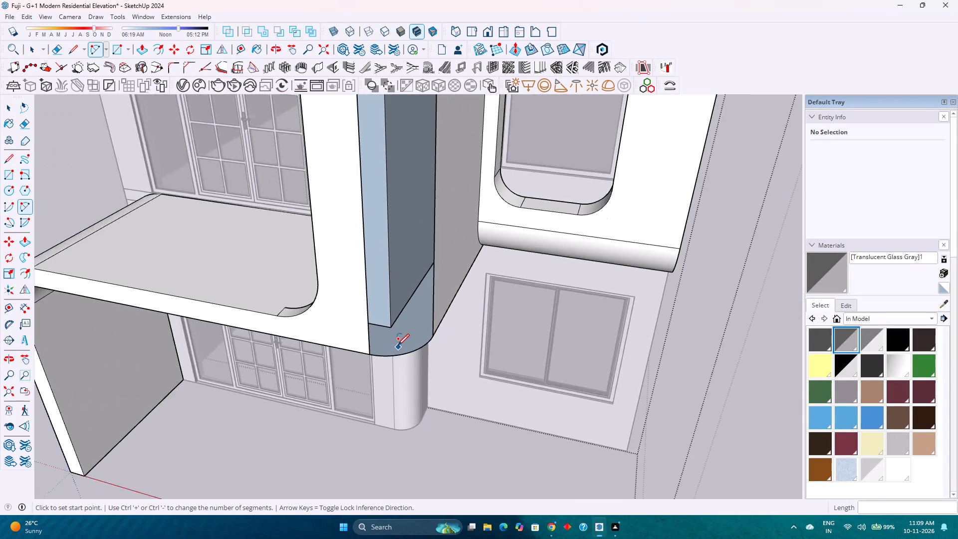
{"action": "scroll", "coordinate": [398, 345], "scroll_direction": "down", "scroll_amount": 3}
{"action": "middle_click_drag", "start_coordinate": [399, 330], "coordinate": [411, 415], "text": "shift"}
{"action": "scroll", "coordinate": [404, 376], "scroll_direction": "down", "scroll_amount": 4}
{"action": "middle_click_drag", "start_coordinate": [379, 364], "coordinate": [501, 382]}
{"action": "scroll", "coordinate": [447, 294], "scroll_direction": "up", "scroll_amount": 8}
{"action": "scroll", "coordinate": [434, 264], "scroll_direction": "down", "scroll_amount": 2}
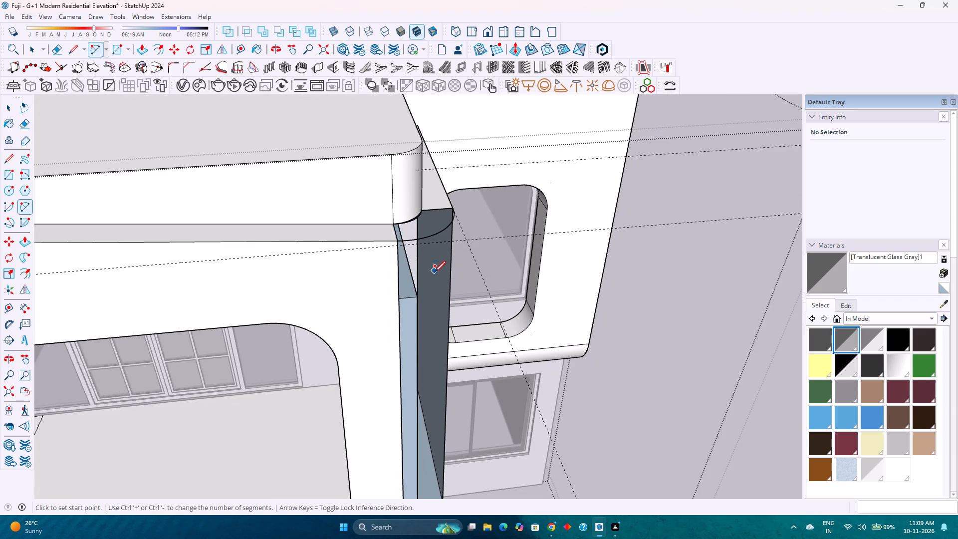
{"action": "scroll", "coordinate": [434, 272], "scroll_direction": "up", "scroll_amount": 1}
{"action": "middle_click_drag", "start_coordinate": [434, 273], "coordinate": [481, 320]}
{"action": "middle_click_drag", "start_coordinate": [423, 296], "coordinate": [385, 276]}
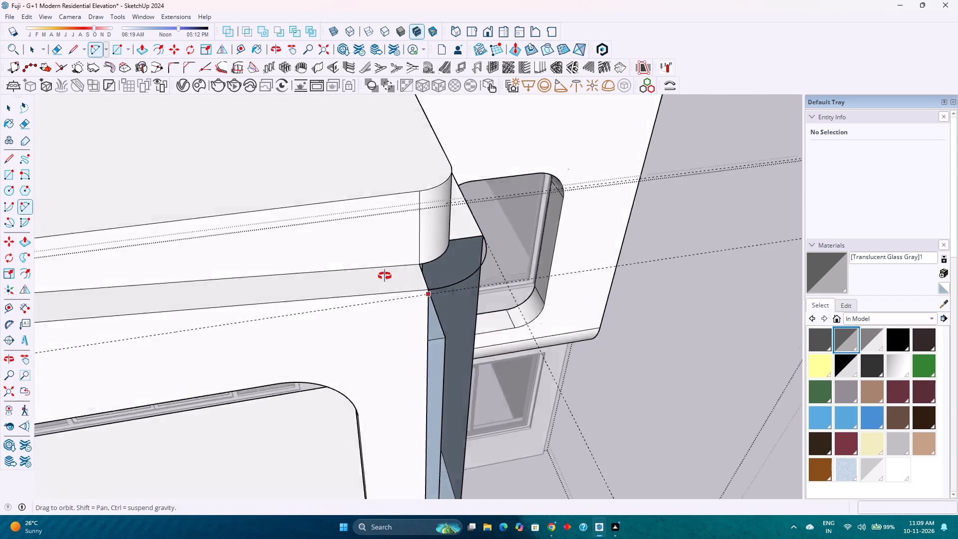
{"action": "middle_click_drag", "start_coordinate": [385, 276], "coordinate": [368, 269]}
{"action": "middle_click_drag", "start_coordinate": [455, 278], "coordinate": [343, 276]}
{"action": "scroll", "coordinate": [345, 265], "scroll_direction": "up", "scroll_amount": 1}
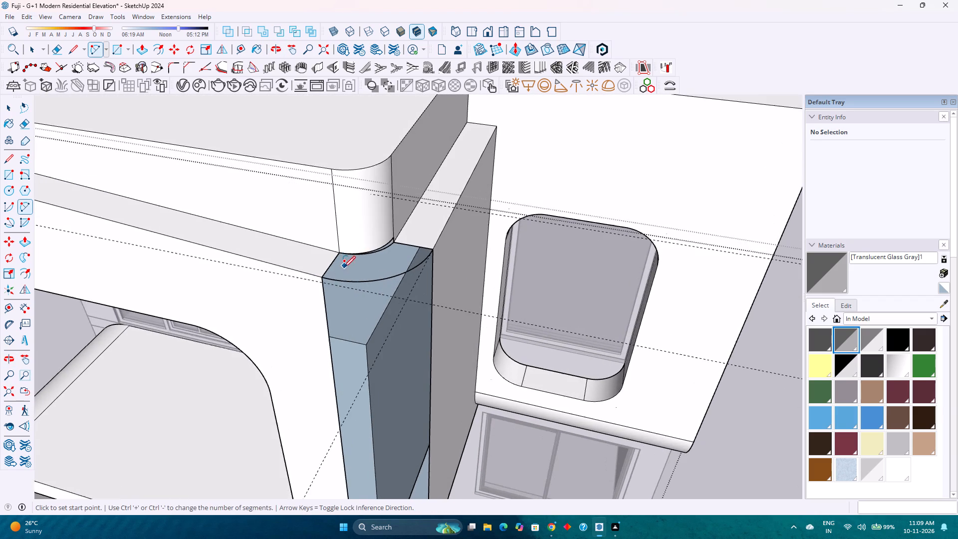
{"action": "scroll", "coordinate": [340, 272], "scroll_direction": "up", "scroll_amount": 6}
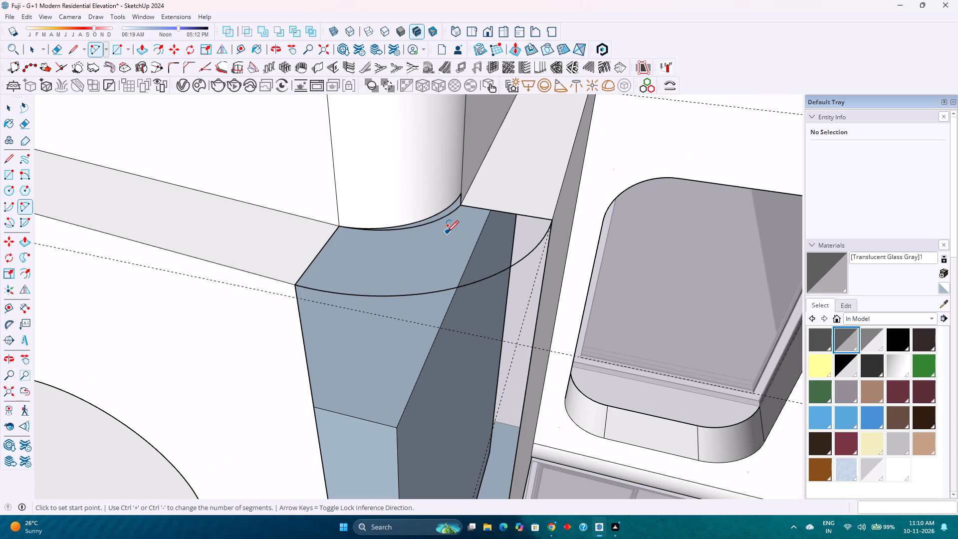
{"action": "scroll", "coordinate": [446, 234], "scroll_direction": "down", "scroll_amount": 2}
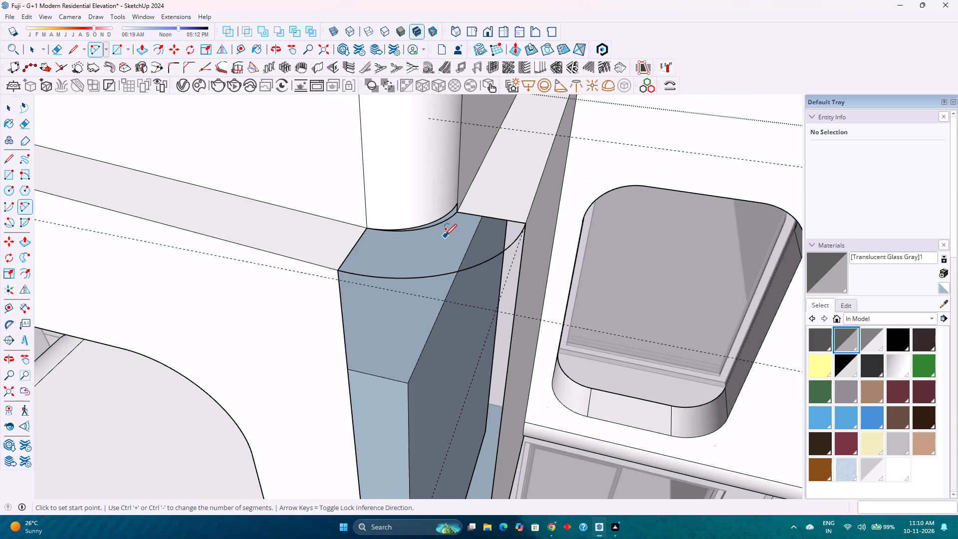
{"action": "scroll", "coordinate": [445, 236], "scroll_direction": "down", "scroll_amount": 3}
Copy the top corner outline, both arcs and the two ledge end edges, 10' along the red axis.
{"action": "key", "text": "space"}
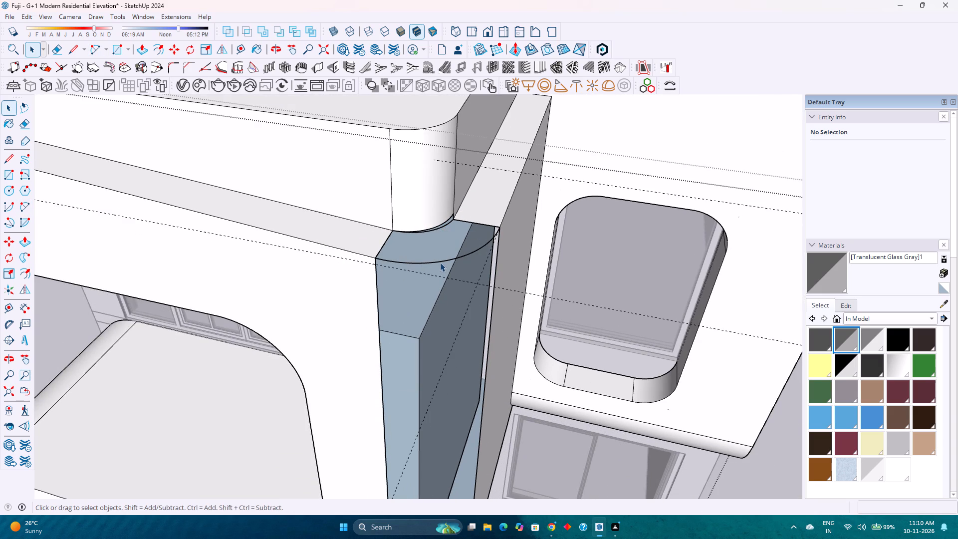
{"action": "left_click", "coordinate": [440, 263]}
{"action": "left_click", "coordinate": [385, 247], "text": "ctrl"}
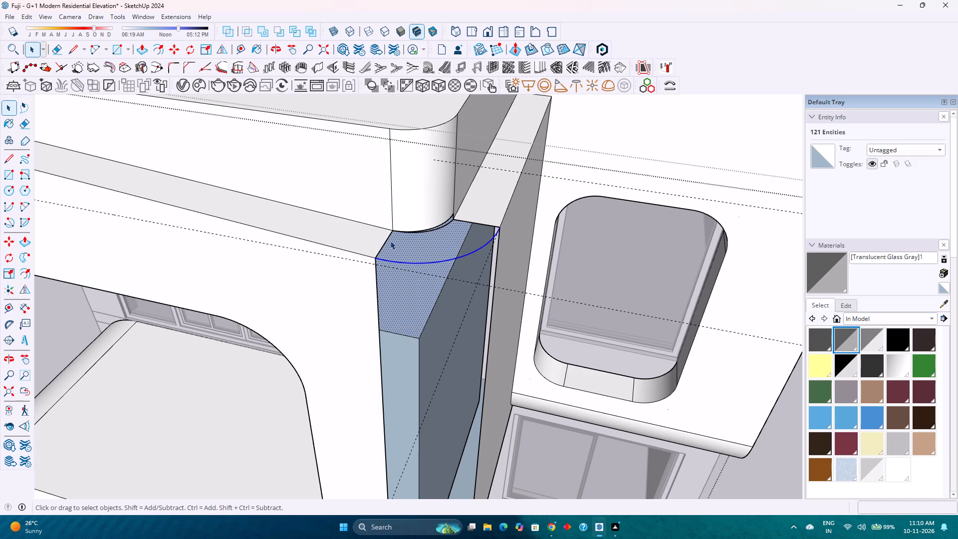
{"action": "left_click", "coordinate": [381, 248]}
{"action": "left_click", "coordinate": [400, 262], "text": "ctrl"}
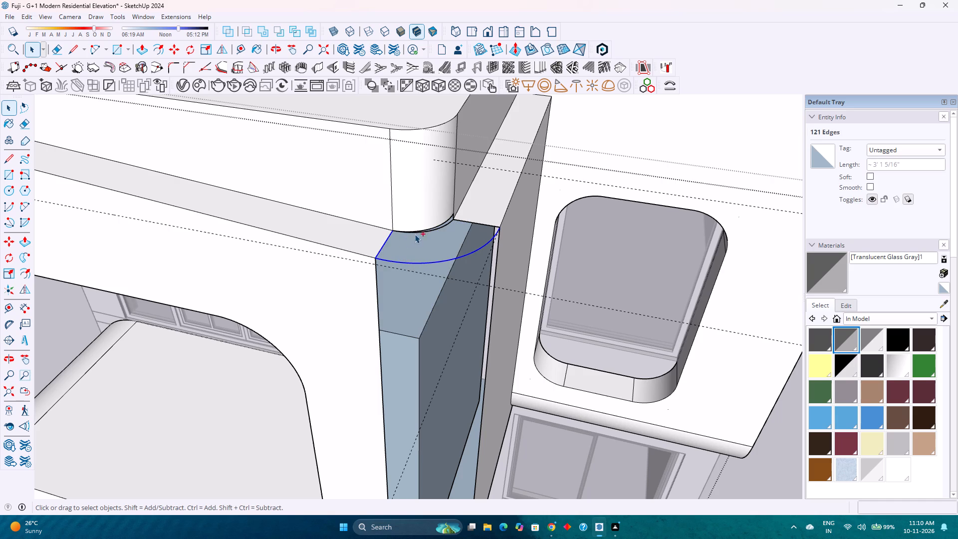
{"action": "left_click", "coordinate": [444, 226], "text": "ctrl"}
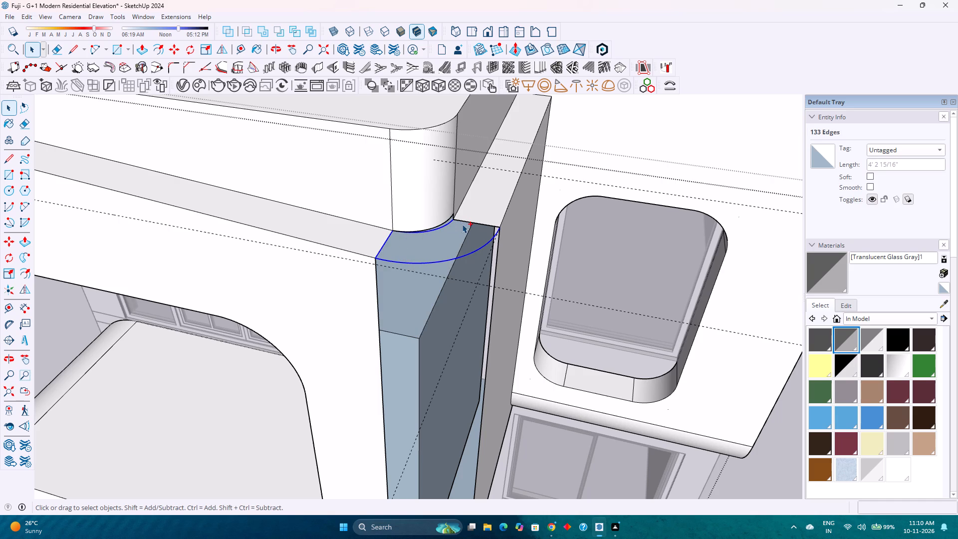
{"action": "left_click", "coordinate": [467, 222], "text": "ctrl"}
{"action": "key", "text": "m"}
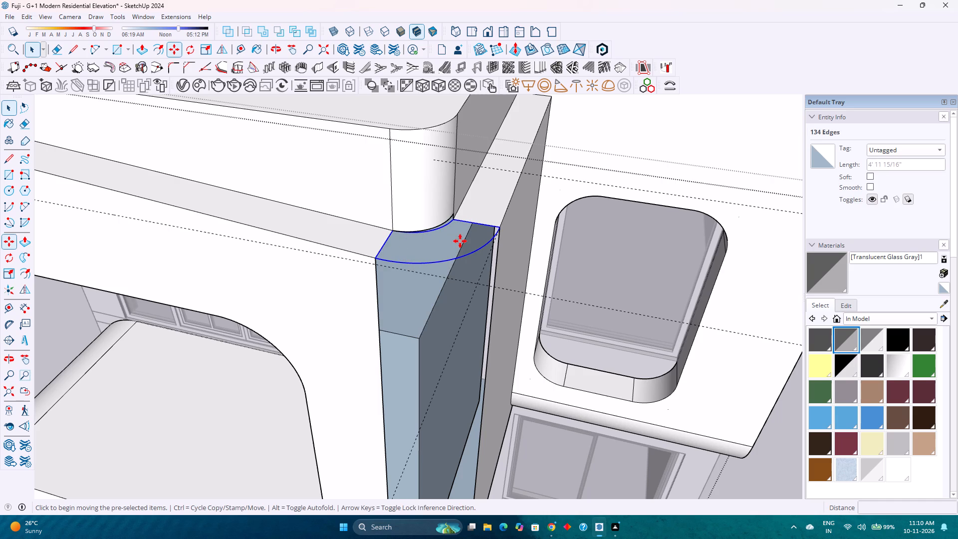
{"action": "left_click", "coordinate": [457, 223]}
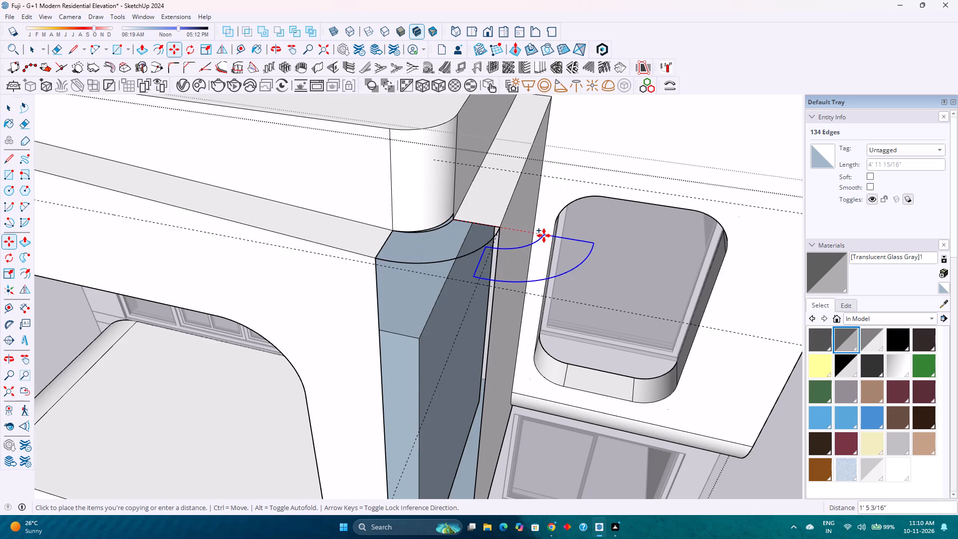
{"action": "scroll", "coordinate": [544, 236], "scroll_direction": "down", "scroll_amount": 7}
{"action": "key", "text": "Right"}
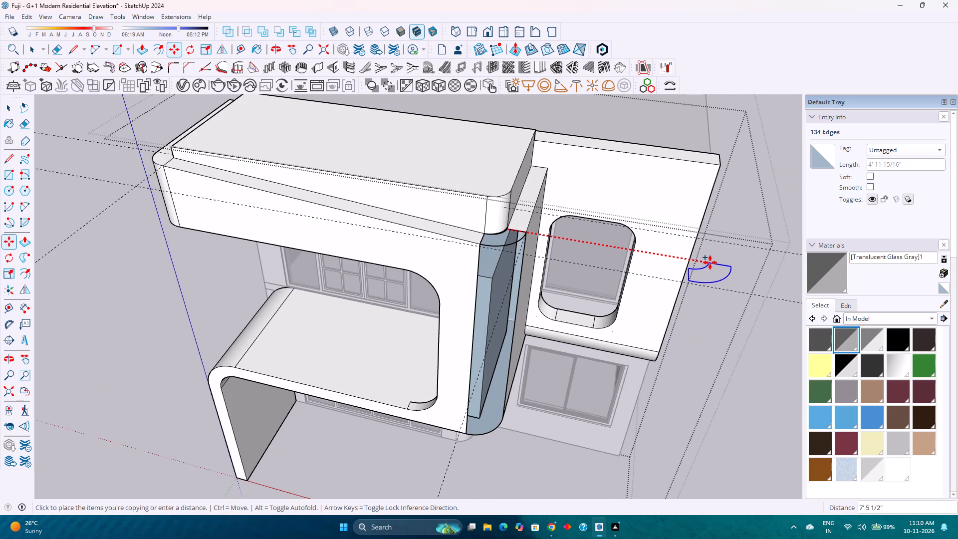
{"action": "type", "text": "10"}
{"action": "key", "text": "apostrophe"}
{"action": "key", "text": "Return"}
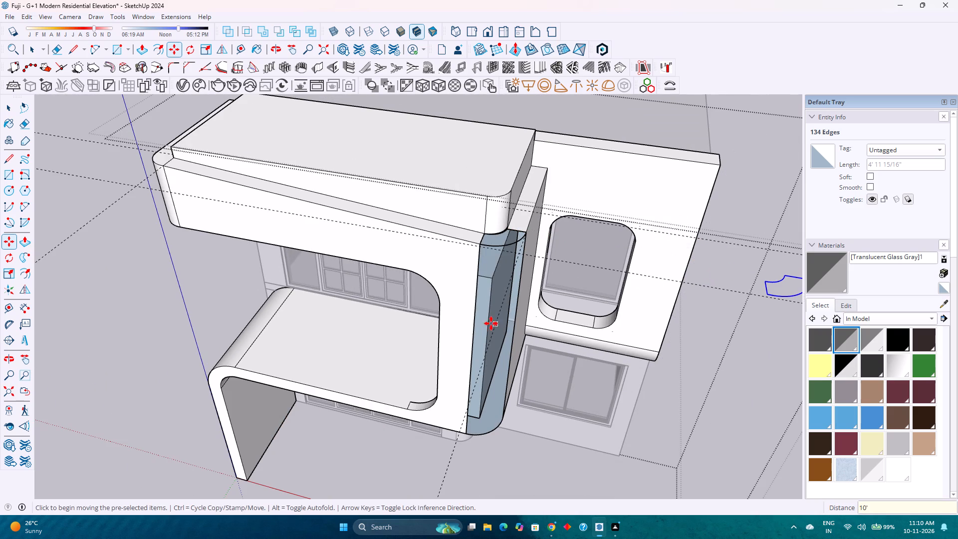
{"action": "key", "text": "space"}
Copy the corner's curved bottom arc 10' along the red axis, beneath the copied top outline.
{"action": "scroll", "coordinate": [478, 440], "scroll_direction": "up", "scroll_amount": 7}
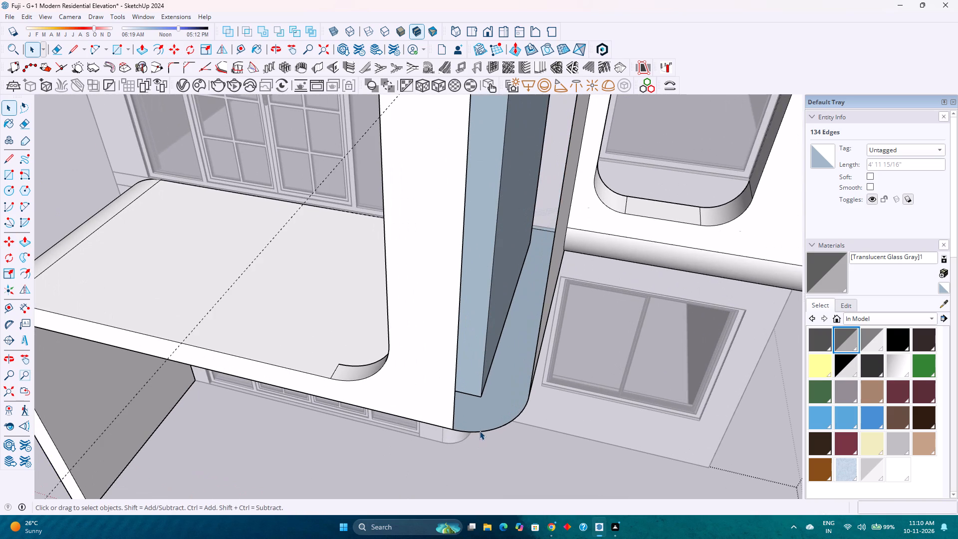
{"action": "left_click", "coordinate": [480, 431]}
{"action": "key", "text": "m"}
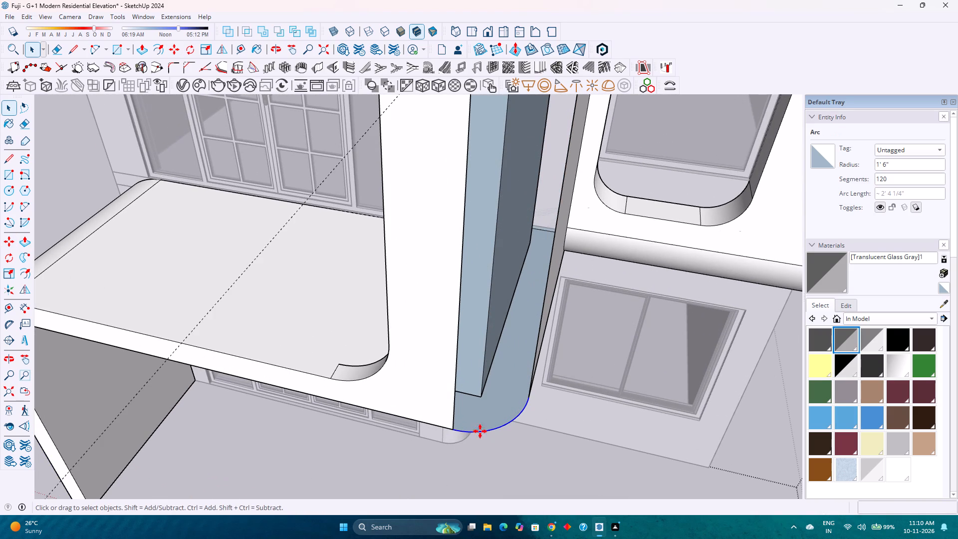
{"action": "left_click", "coordinate": [452, 432]}
{"action": "scroll", "coordinate": [510, 443], "scroll_direction": "down", "scroll_amount": 1}
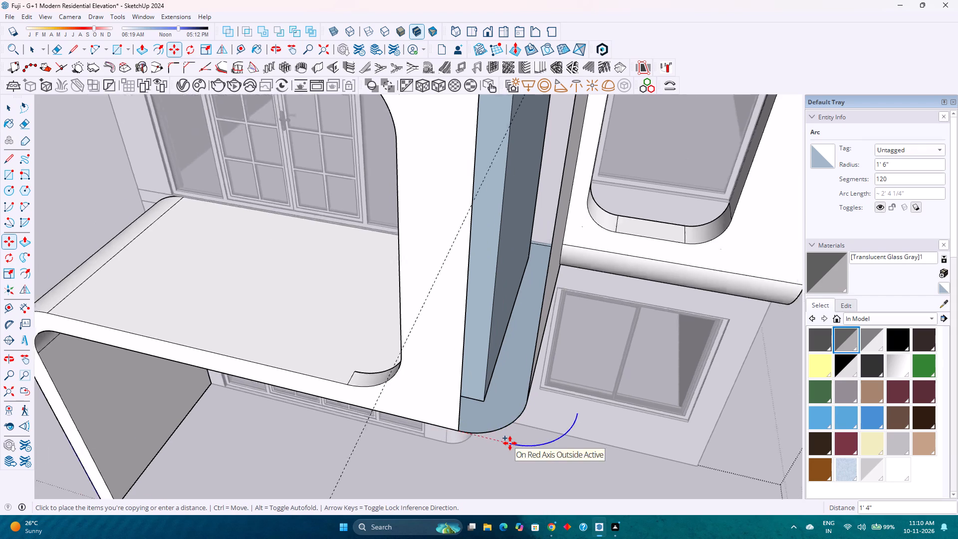
{"action": "scroll", "coordinate": [510, 443], "scroll_direction": "down", "scroll_amount": 8}
{"action": "key", "text": "Right"}
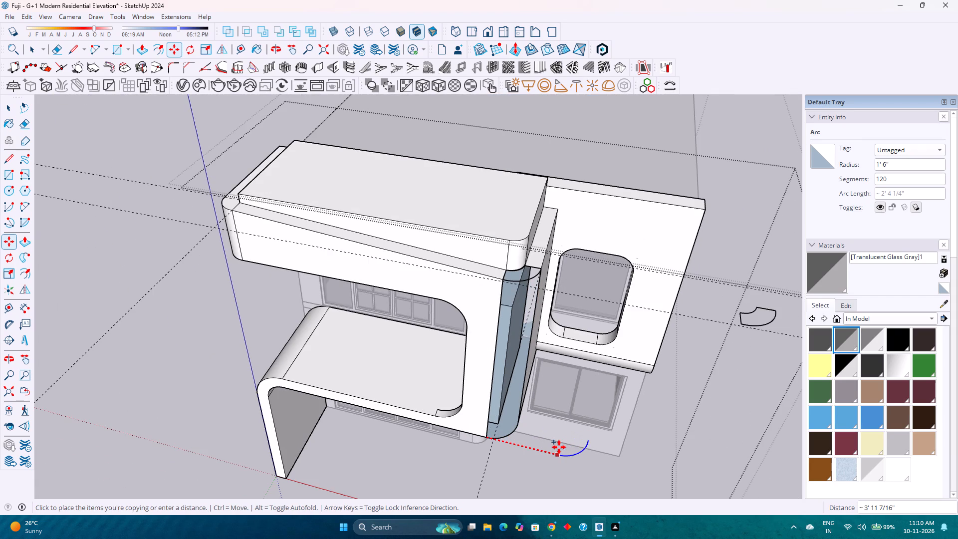
{"action": "key", "text": "1"}
{"action": "key", "text": "0"}
{"action": "key", "text": "apostrophe"}
{"action": "key", "text": "Return"}
Draw a vertical line joining the front end of the copied top outer arc to the matching end of the copied bottom arc.
{"action": "middle_click_drag", "start_coordinate": [586, 431], "coordinate": [482, 389]}
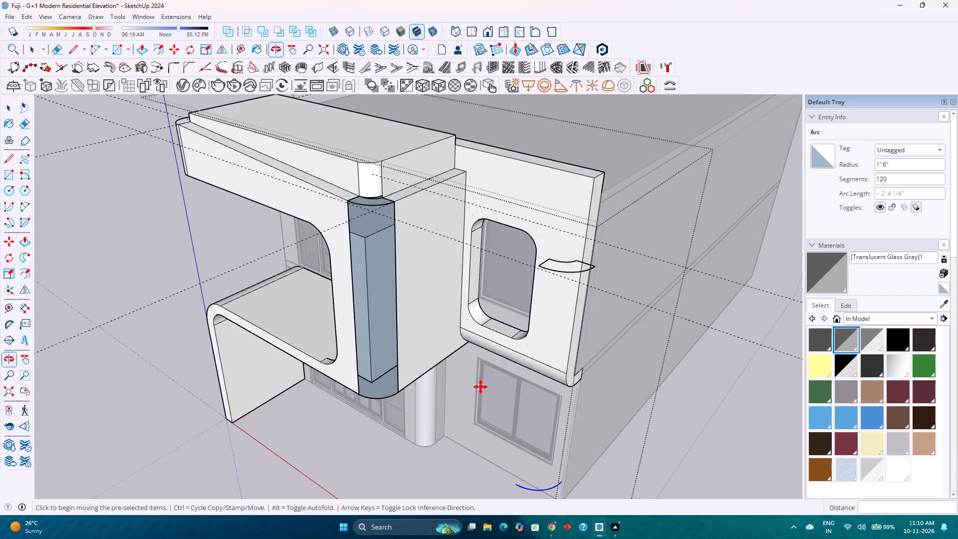
{"action": "scroll", "coordinate": [480, 386], "scroll_direction": "down", "scroll_amount": 3}
{"action": "middle_click_drag", "start_coordinate": [463, 396], "coordinate": [483, 375]}
{"action": "middle_click", "coordinate": [483, 375]}
{"action": "key", "text": "l"}
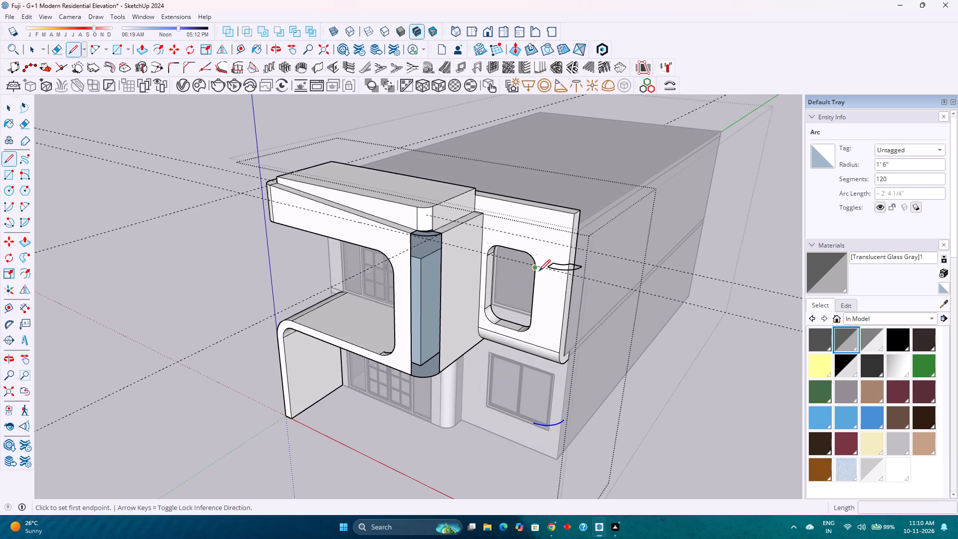
{"action": "scroll", "coordinate": [544, 269], "scroll_direction": "up", "scroll_amount": 9}
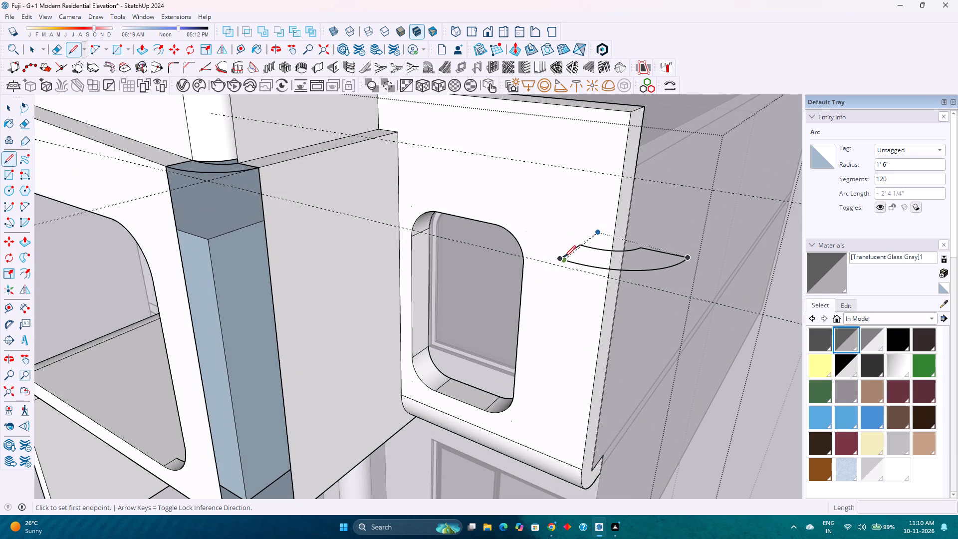
{"action": "left_click", "coordinate": [559, 258]}
{"action": "scroll", "coordinate": [518, 363], "scroll_direction": "down", "scroll_amount": 9}
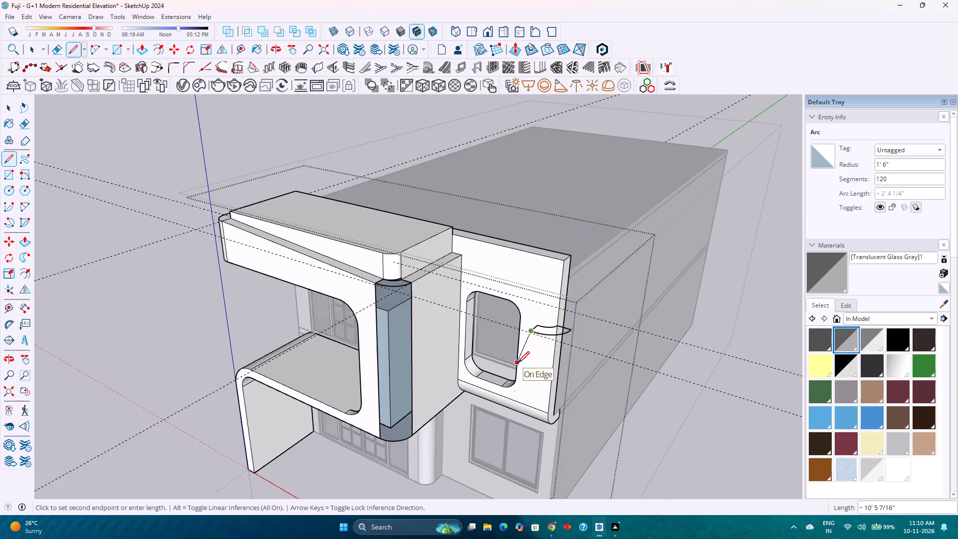
{"action": "scroll", "coordinate": [518, 363], "scroll_direction": "down", "scroll_amount": 3}
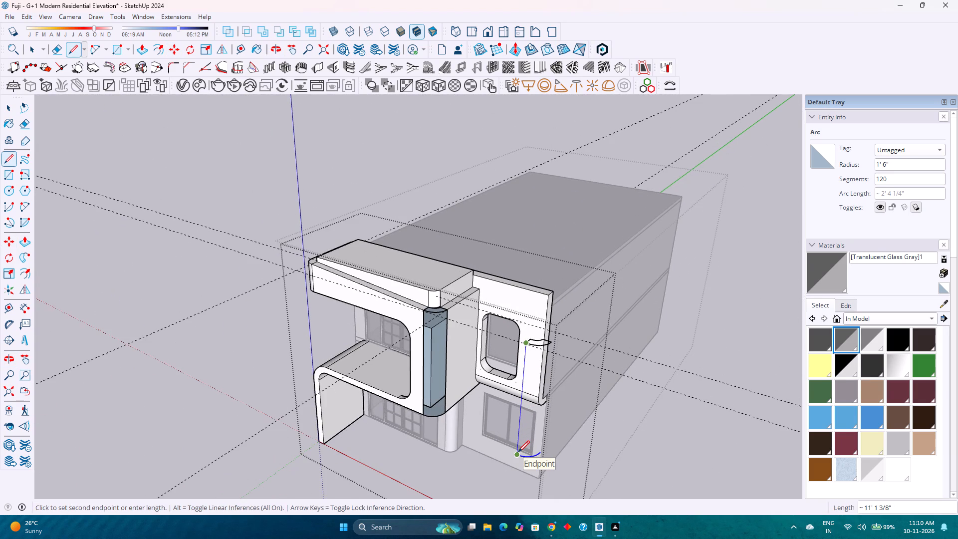
{"action": "key", "text": "Up"}
{"action": "left_click", "coordinate": [518, 452]}
{"action": "key", "text": "Escape"}
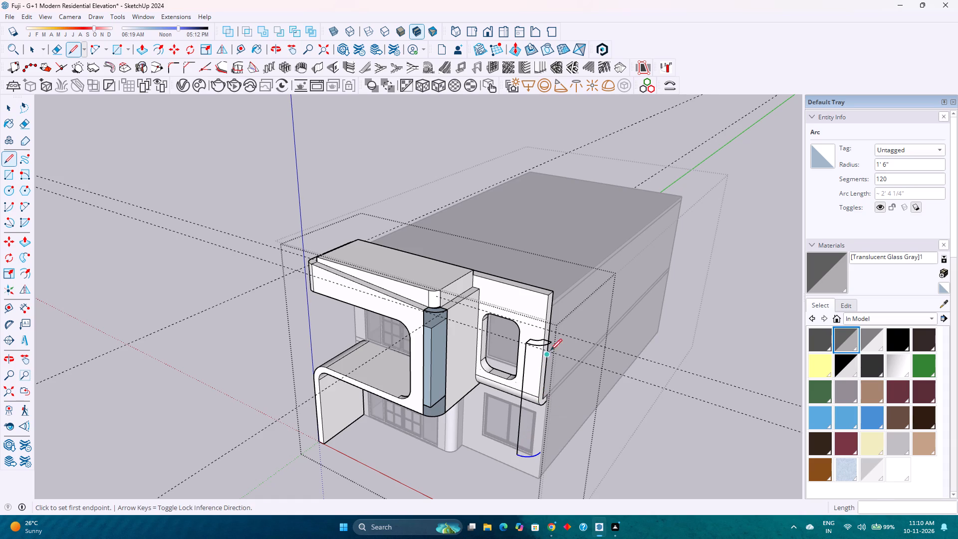
Draw an 11' vertical line joining the other ends of the copied top outer arc and the copied bottom arc.
{"action": "left_click", "coordinate": [553, 342]}
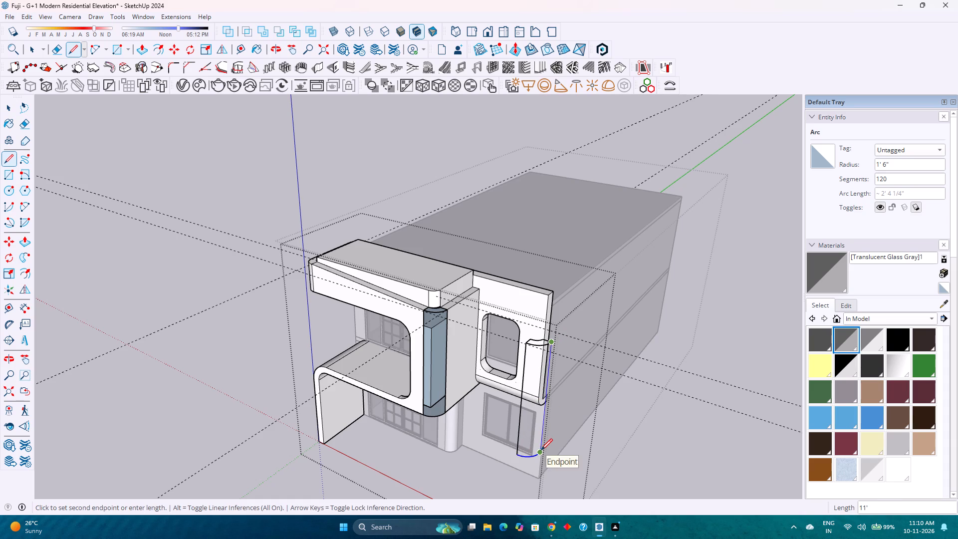
{"action": "left_click", "coordinate": [541, 450]}
{"action": "scroll", "coordinate": [541, 452], "scroll_direction": "up", "scroll_amount": 16}
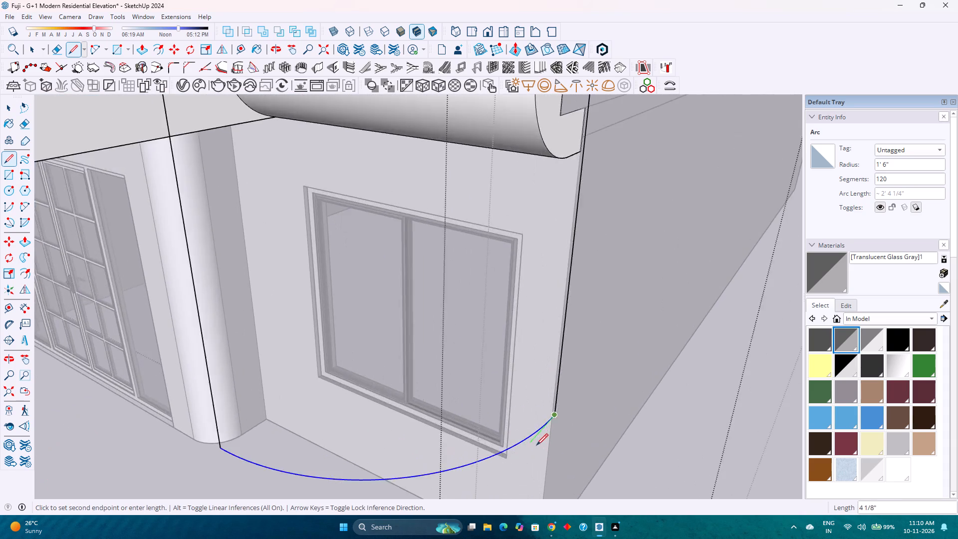
{"action": "scroll", "coordinate": [536, 445], "scroll_direction": "up", "scroll_amount": 3}
{"action": "middle_click_drag", "start_coordinate": [537, 444], "coordinate": [548, 437]}
{"action": "scroll", "coordinate": [548, 437], "scroll_direction": "down", "scroll_amount": 9}
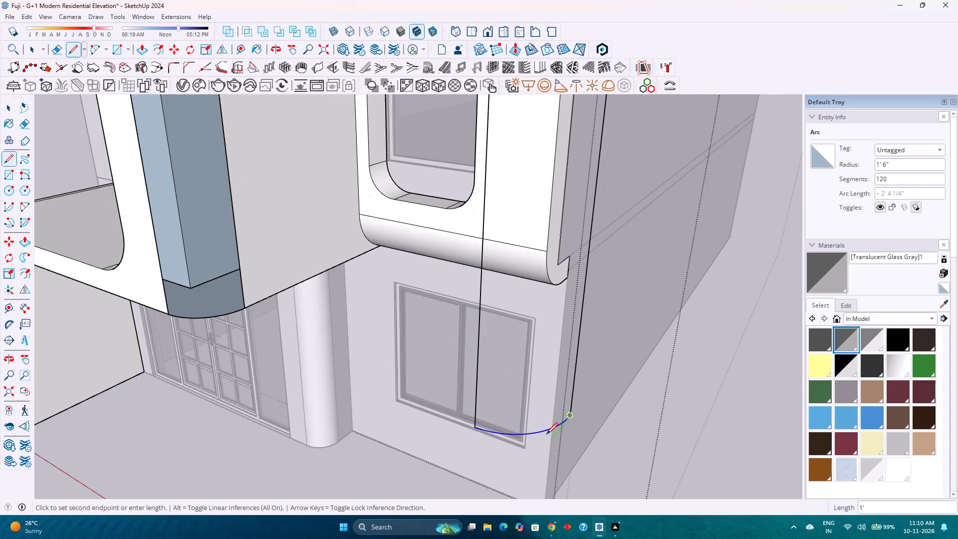
{"action": "scroll", "coordinate": [546, 434], "scroll_direction": "down", "scroll_amount": 8}
{"action": "key", "text": "space"}
Close the copied bottom arc with a straight line joining its two ends.
{"action": "scroll", "coordinate": [538, 419], "scroll_direction": "up", "scroll_amount": 2}
{"action": "scroll", "coordinate": [538, 419], "scroll_direction": "down", "scroll_amount": 4}
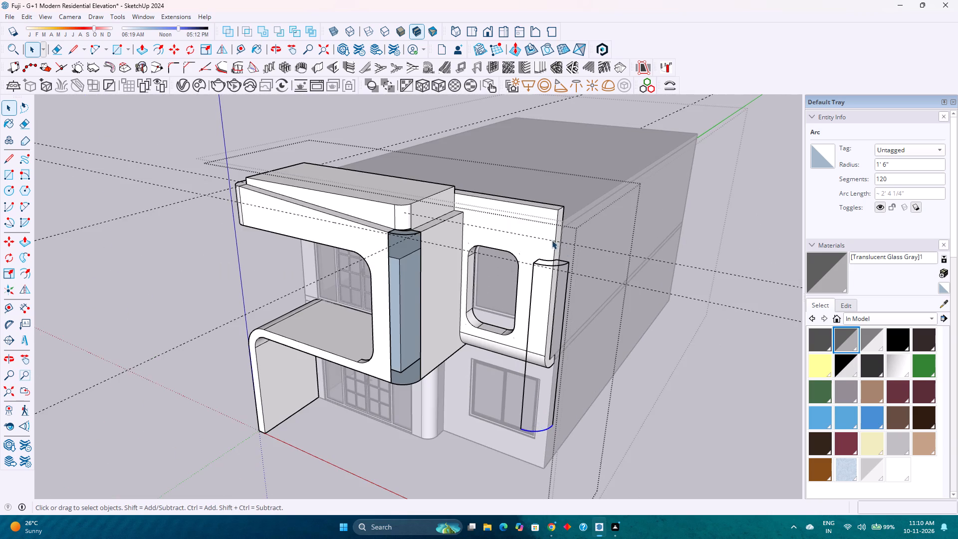
{"action": "scroll", "coordinate": [553, 241], "scroll_direction": "up", "scroll_amount": 12}
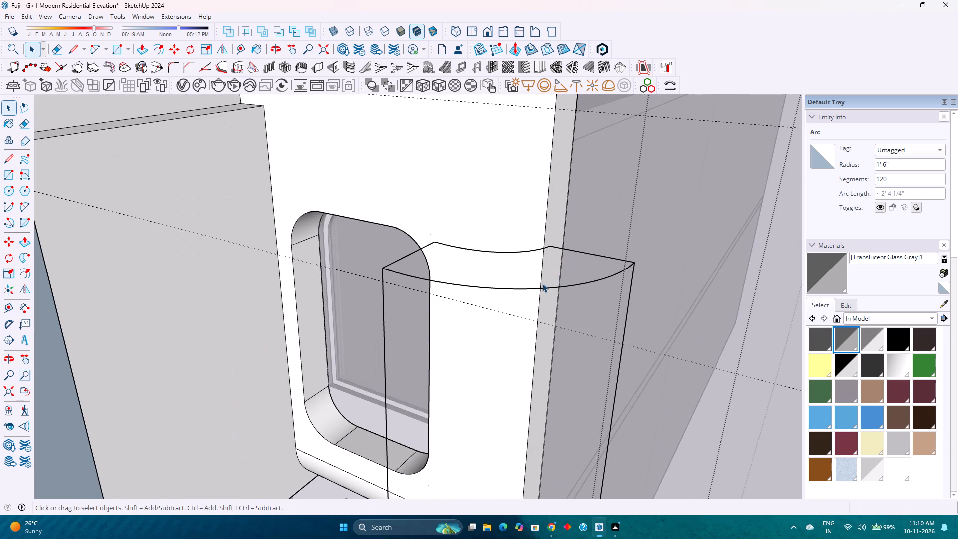
{"action": "left_click", "coordinate": [538, 287]}
{"action": "scroll", "coordinate": [535, 289], "scroll_direction": "down", "scroll_amount": 14}
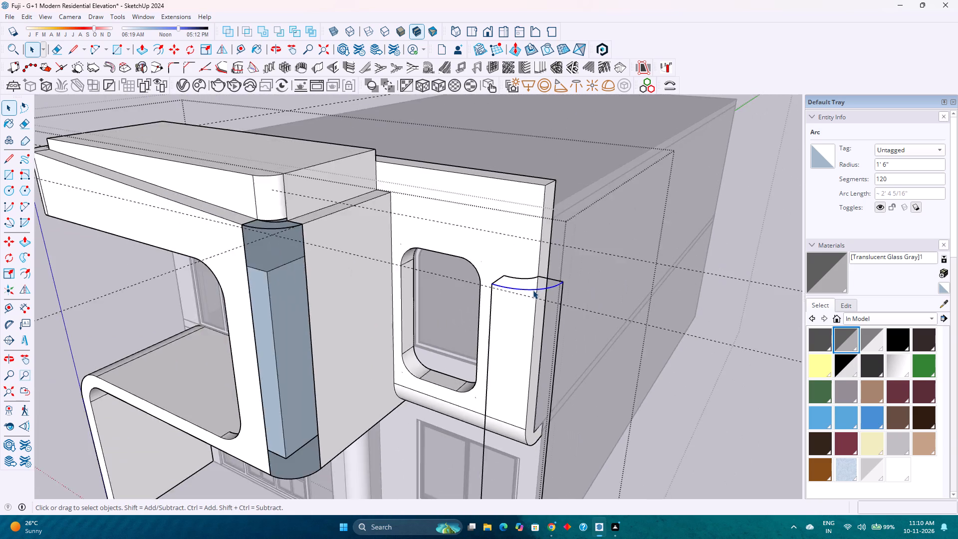
{"action": "scroll", "coordinate": [533, 290], "scroll_direction": "down", "scroll_amount": 5}
{"action": "middle_click_drag", "start_coordinate": [362, 327], "coordinate": [629, 296]}
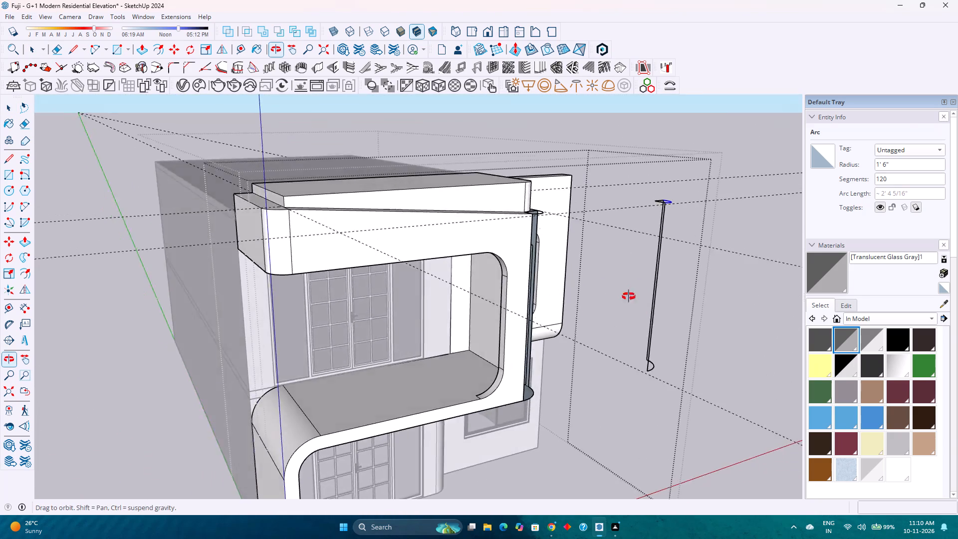
{"action": "middle_click_drag", "start_coordinate": [629, 296], "coordinate": [555, 333]}
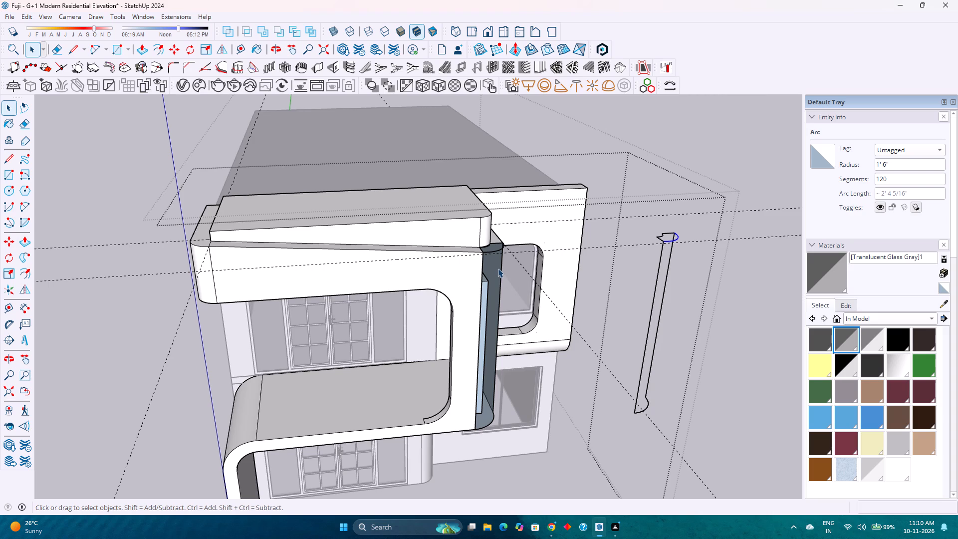
{"action": "key", "text": "l"}
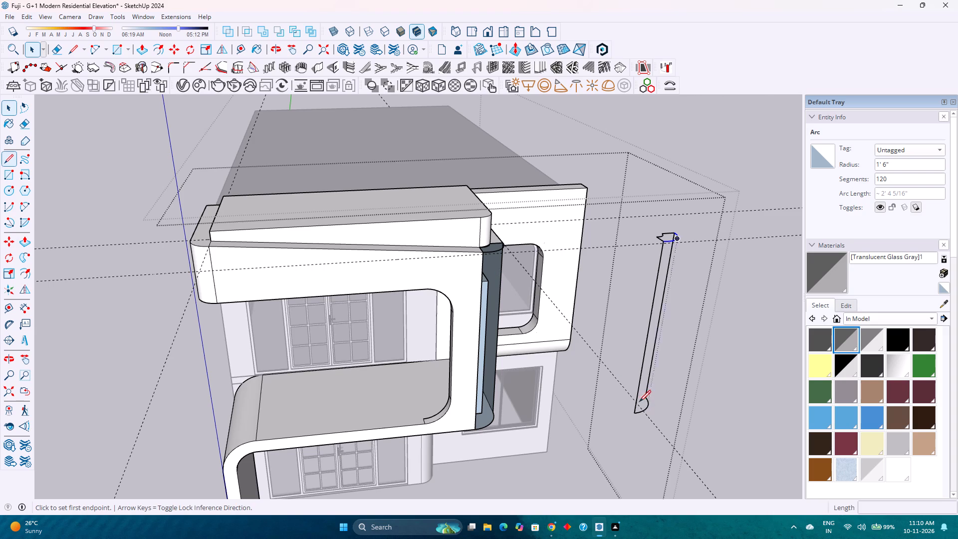
{"action": "scroll", "coordinate": [636, 413], "scroll_direction": "up", "scroll_amount": 9}
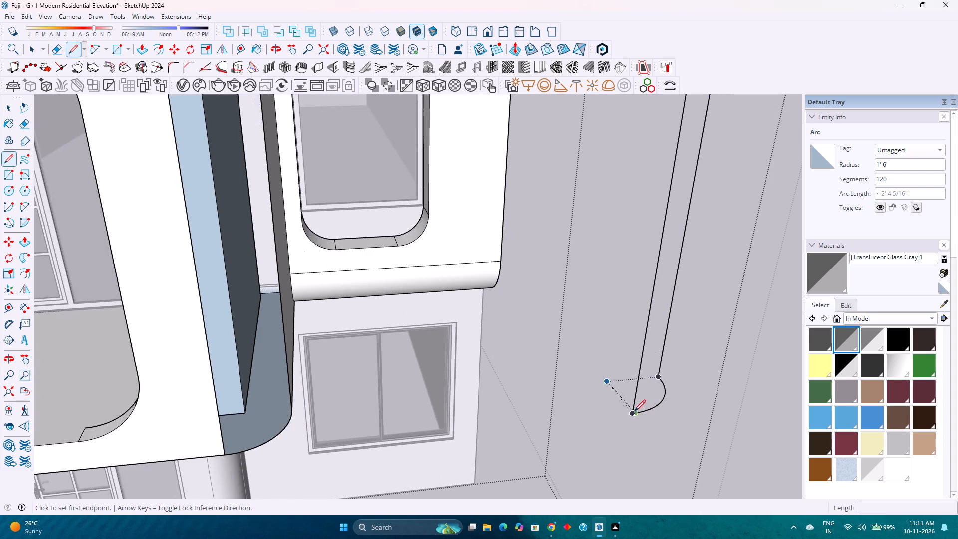
{"action": "scroll", "coordinate": [631, 406], "scroll_direction": "up", "scroll_amount": 8}
{"action": "left_click", "coordinate": [635, 418]}
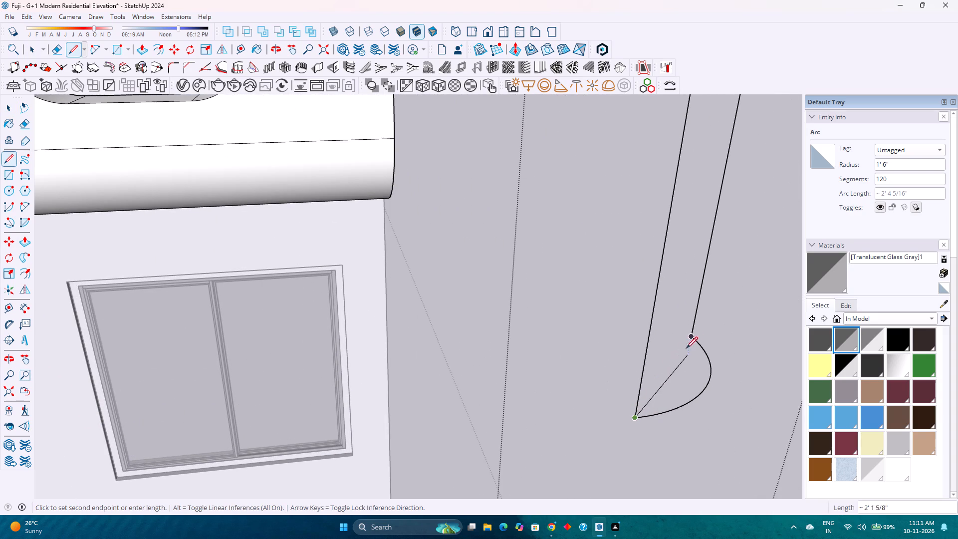
{"action": "left_click", "coordinate": [691, 335]}
Push/Pull the closed bottom arc face up about 11' 1 3/8" to the front end of the copied top outline.
{"action": "scroll", "coordinate": [673, 376], "scroll_direction": "up", "scroll_amount": 3}
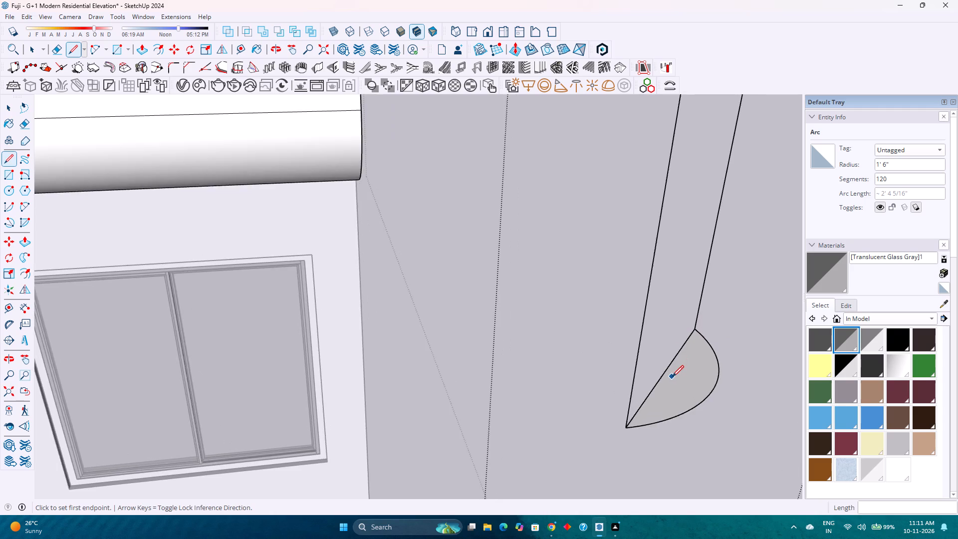
{"action": "scroll", "coordinate": [672, 377], "scroll_direction": "up", "scroll_amount": 1}
{"action": "middle_click_drag", "start_coordinate": [672, 377], "coordinate": [535, 389]}
{"action": "scroll", "coordinate": [535, 389], "scroll_direction": "down", "scroll_amount": 8}
{"action": "key", "text": "p"}
{"action": "left_click", "coordinate": [568, 413]}
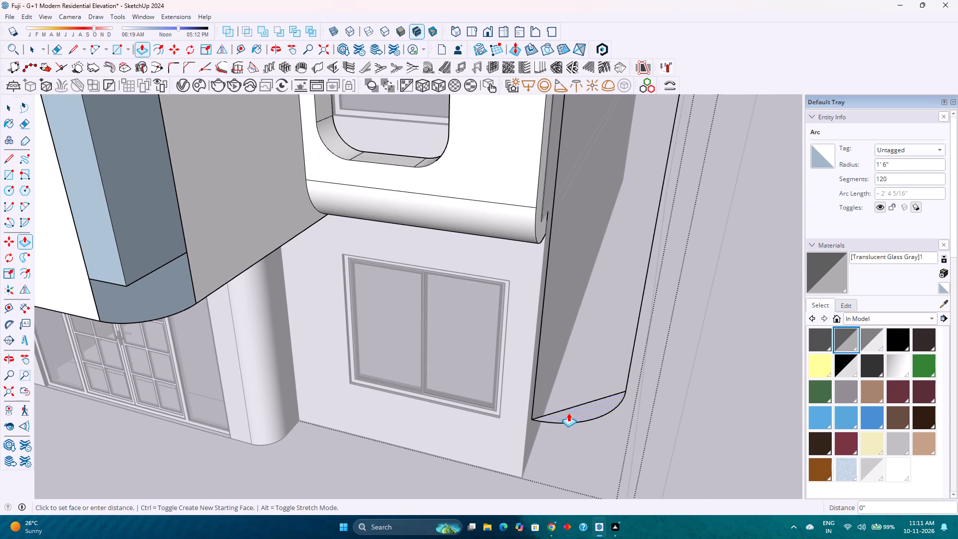
{"action": "scroll", "coordinate": [561, 352], "scroll_direction": "down", "scroll_amount": 5}
{"action": "scroll", "coordinate": [554, 287], "scroll_direction": "down", "scroll_amount": 2}
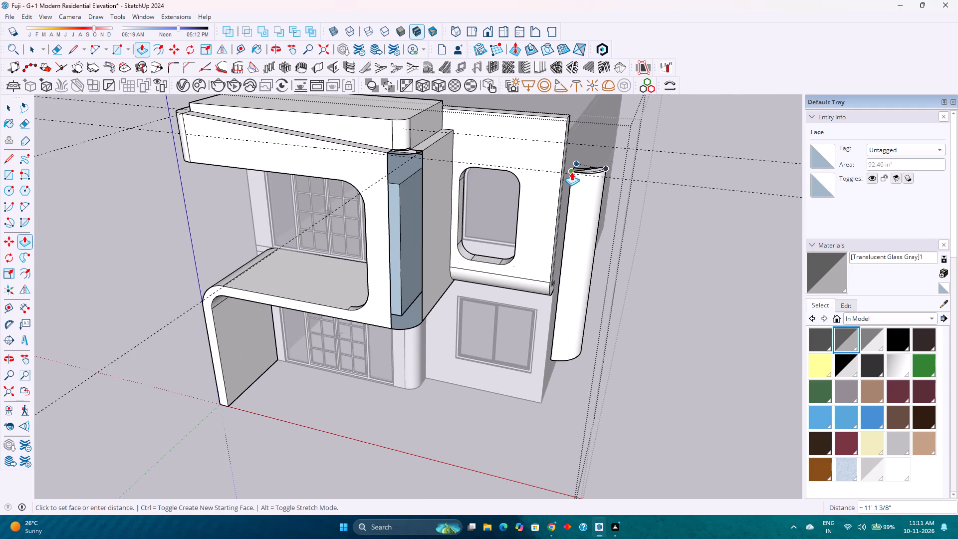
{"action": "left_click", "coordinate": [571, 172]}
Rotate the solid's top face and edges about 4.5° around its front corner, tilting it down to the copied outline's other end.
{"action": "scroll", "coordinate": [571, 172], "scroll_direction": "up", "scroll_amount": 6}
{"action": "middle_click_drag", "start_coordinate": [586, 193], "coordinate": [453, 219]}
{"action": "middle_click", "coordinate": [453, 219]}
{"action": "scroll", "coordinate": [467, 210], "scroll_direction": "up", "scroll_amount": 5}
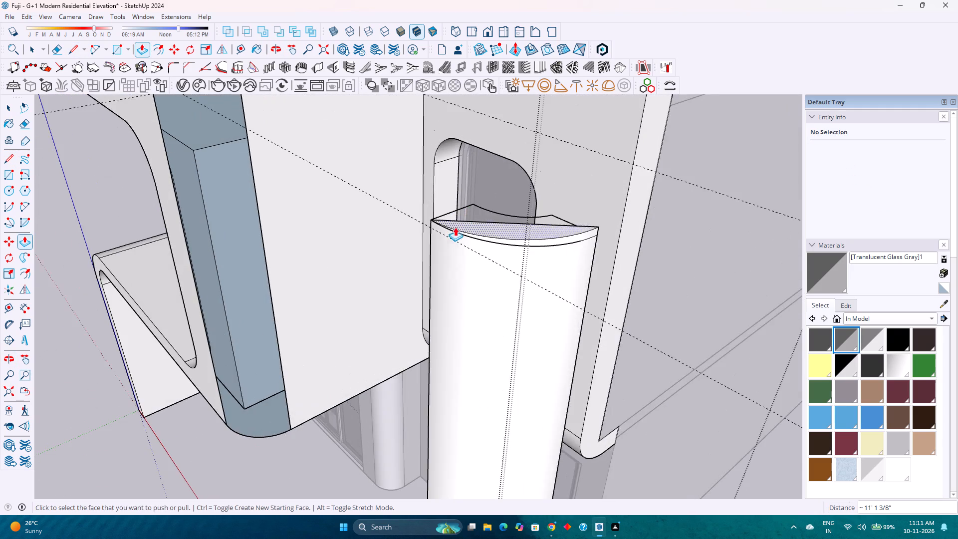
{"action": "scroll", "coordinate": [455, 227], "scroll_direction": "up", "scroll_amount": 15}
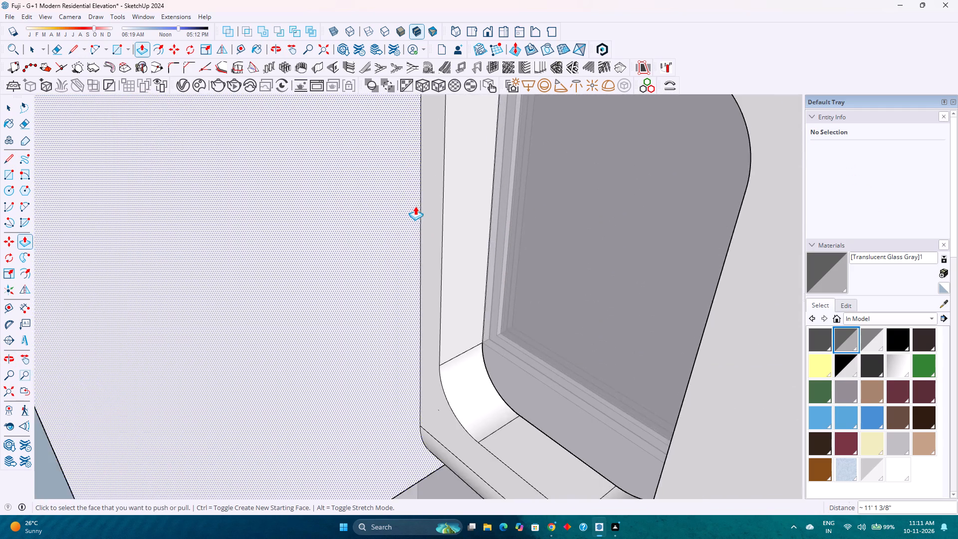
{"action": "scroll", "coordinate": [415, 206], "scroll_direction": "up", "scroll_amount": 1}
{"action": "scroll", "coordinate": [415, 206], "scroll_direction": "down", "scroll_amount": 4}
{"action": "scroll", "coordinate": [484, 178], "scroll_direction": "up", "scroll_amount": 3}
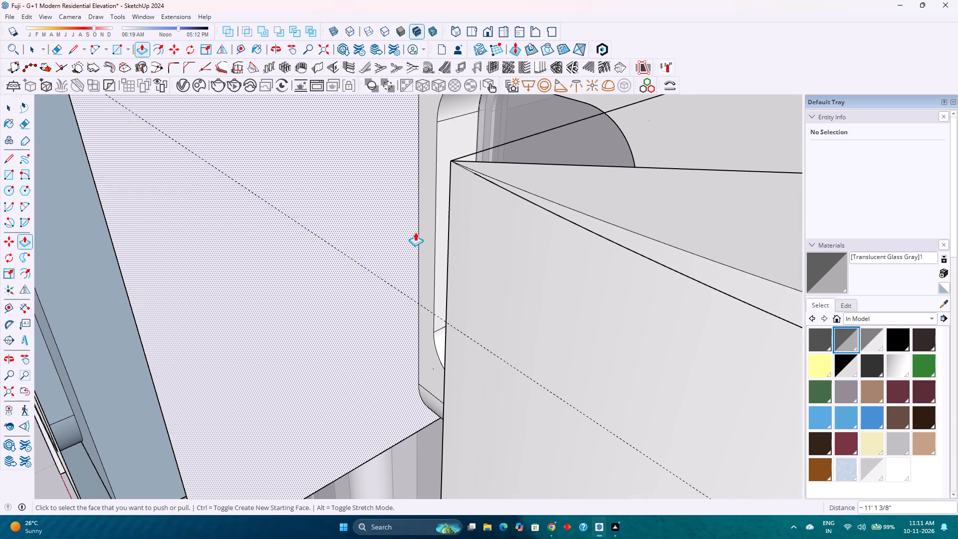
{"action": "key", "text": "space"}
{"action": "scroll", "coordinate": [411, 241], "scroll_direction": "down", "scroll_amount": 7}
{"action": "scroll", "coordinate": [561, 238], "scroll_direction": "up", "scroll_amount": 2}
{"action": "scroll", "coordinate": [495, 257], "scroll_direction": "up", "scroll_amount": 5}
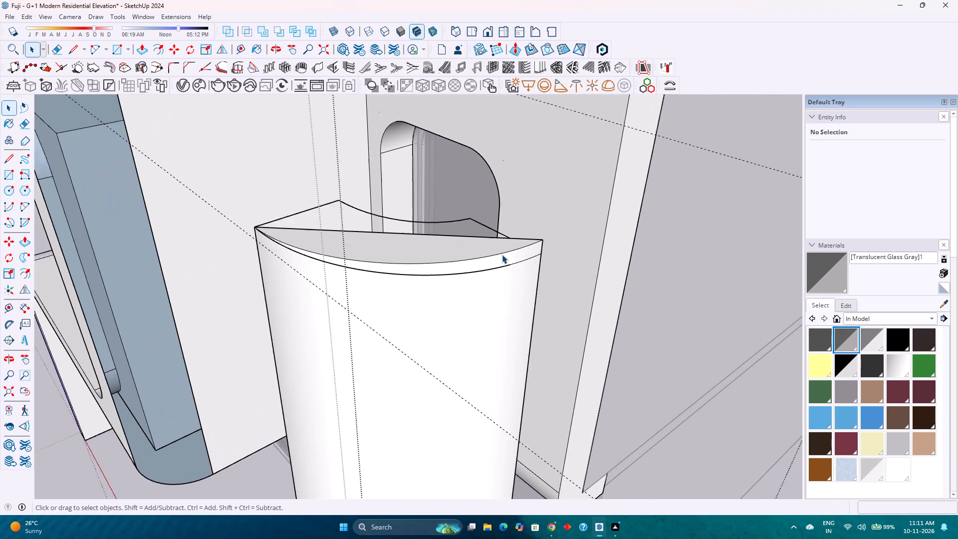
{"action": "scroll", "coordinate": [502, 255], "scroll_direction": "up", "scroll_amount": 1}
{"action": "left_click", "coordinate": [512, 249]}
{"action": "double_click", "coordinate": [510, 247]}
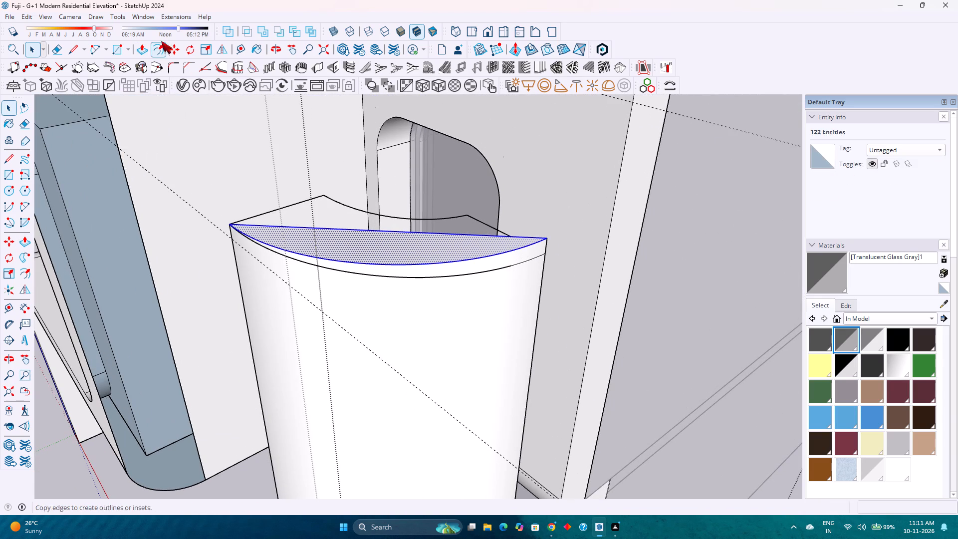
{"action": "left_click", "coordinate": [185, 49]}
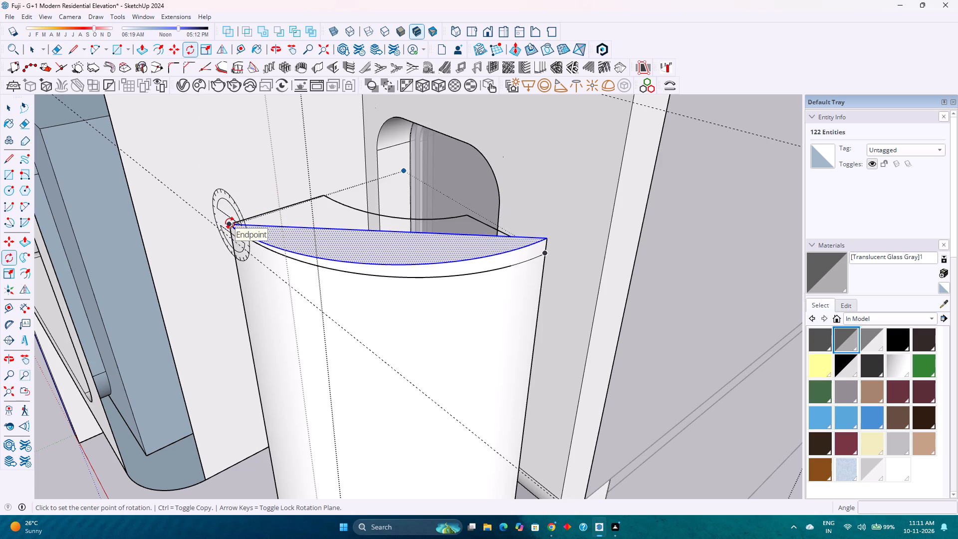
{"action": "key", "text": "Up"}
{"action": "key", "text": "Left"}
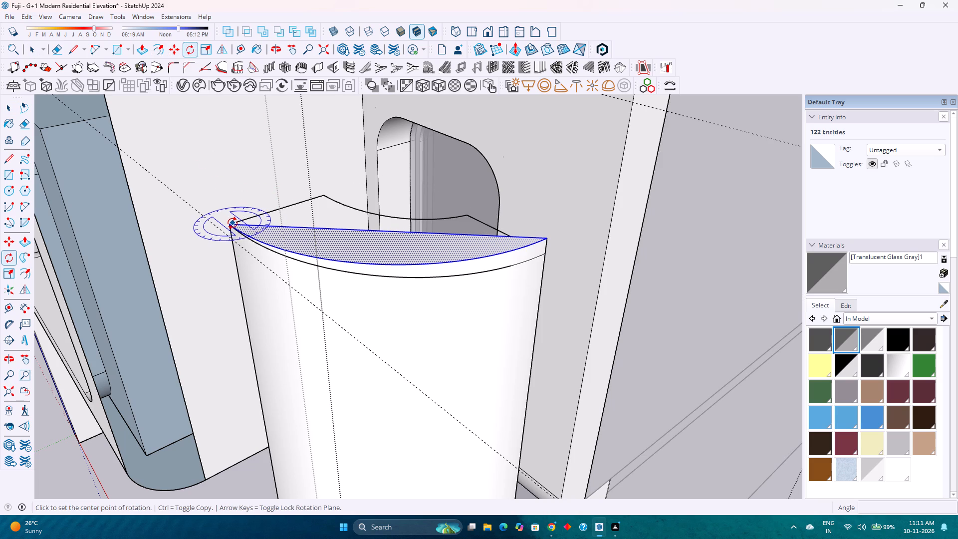
{"action": "left_click", "coordinate": [233, 223]}
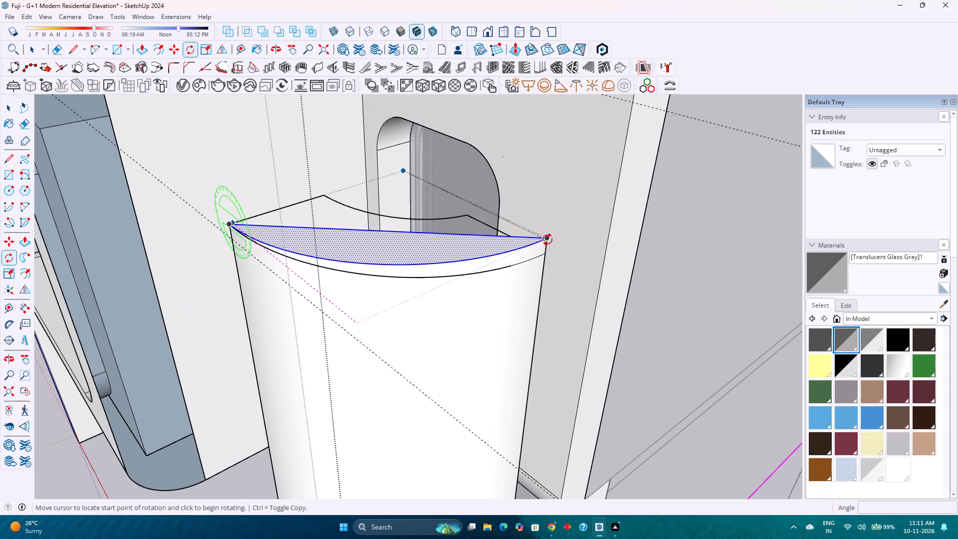
{"action": "left_click", "coordinate": [548, 239]}
{"action": "left_click", "coordinate": [547, 256]}
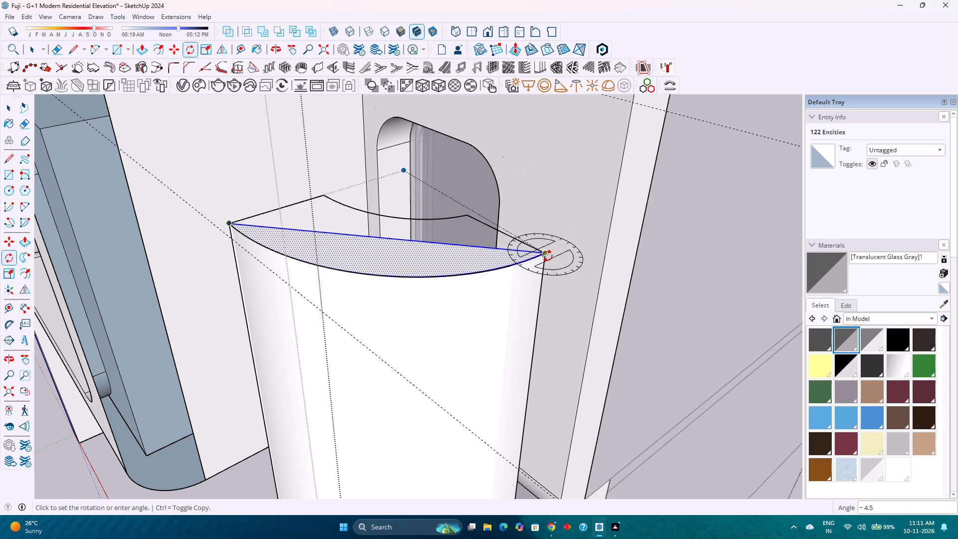
{"action": "scroll", "coordinate": [523, 272], "scroll_direction": "up", "scroll_amount": 12}
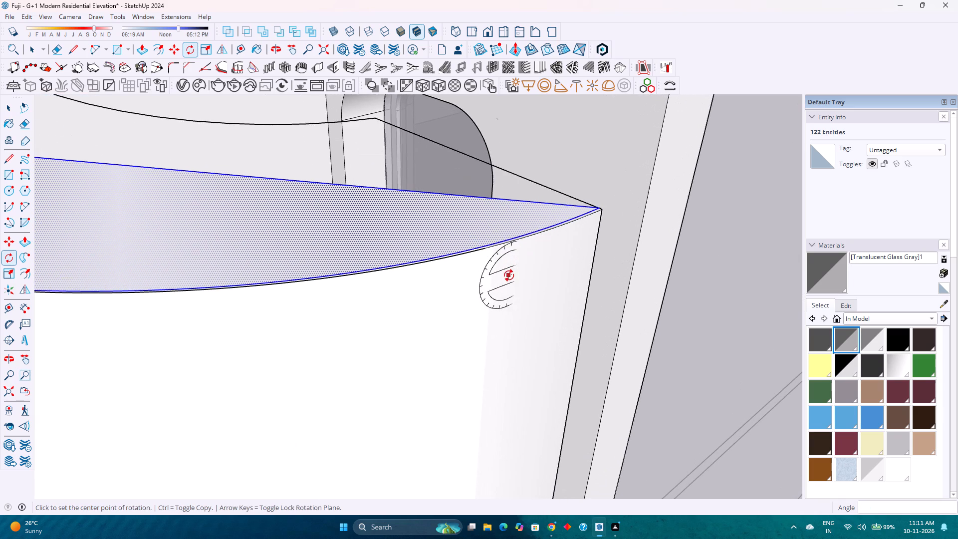
{"action": "scroll", "coordinate": [509, 275], "scroll_direction": "up", "scroll_amount": 4}
{"action": "key", "text": "space"}
{"action": "key", "text": "Escape"}
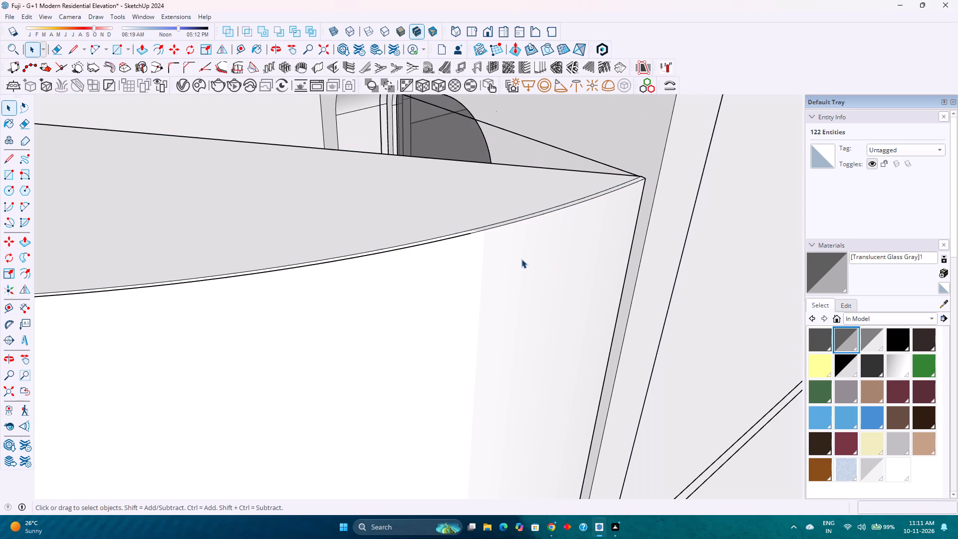
Copy the solid's curved outer surface about 10' back onto the original frame corner, matching the front top corner of the outline.
{"action": "left_click", "coordinate": [521, 259]}
{"action": "scroll", "coordinate": [521, 259], "scroll_direction": "down", "scroll_amount": 4}
{"action": "double_click", "coordinate": [521, 259]}
{"action": "left_click", "coordinate": [521, 259]}
{"action": "scroll", "coordinate": [521, 259], "scroll_direction": "down", "scroll_amount": 4}
{"action": "left_click", "coordinate": [523, 269]}
{"action": "left_click", "coordinate": [521, 270]}
{"action": "scroll", "coordinate": [516, 334], "scroll_direction": "down", "scroll_amount": 11}
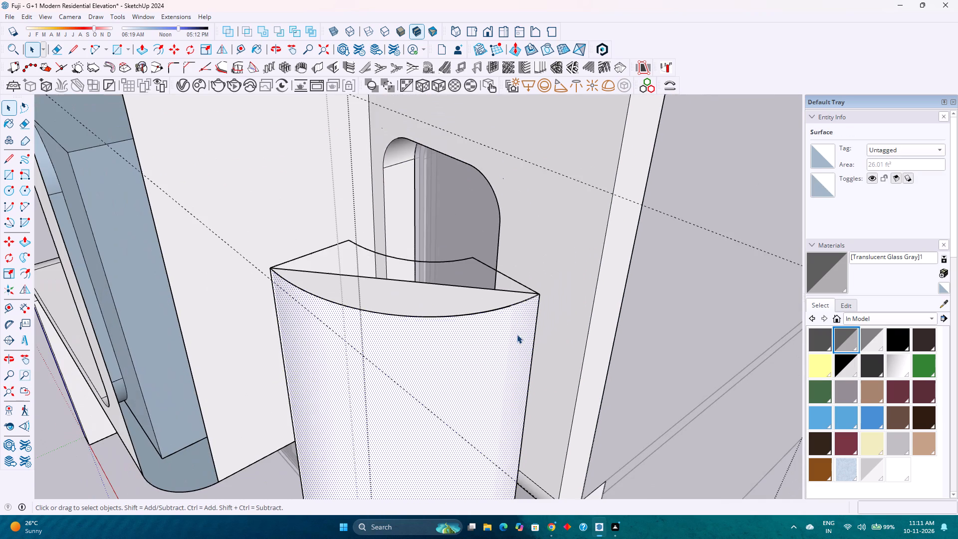
{"action": "key", "text": "m"}
{"action": "scroll", "coordinate": [264, 265], "scroll_direction": "up", "scroll_amount": 5}
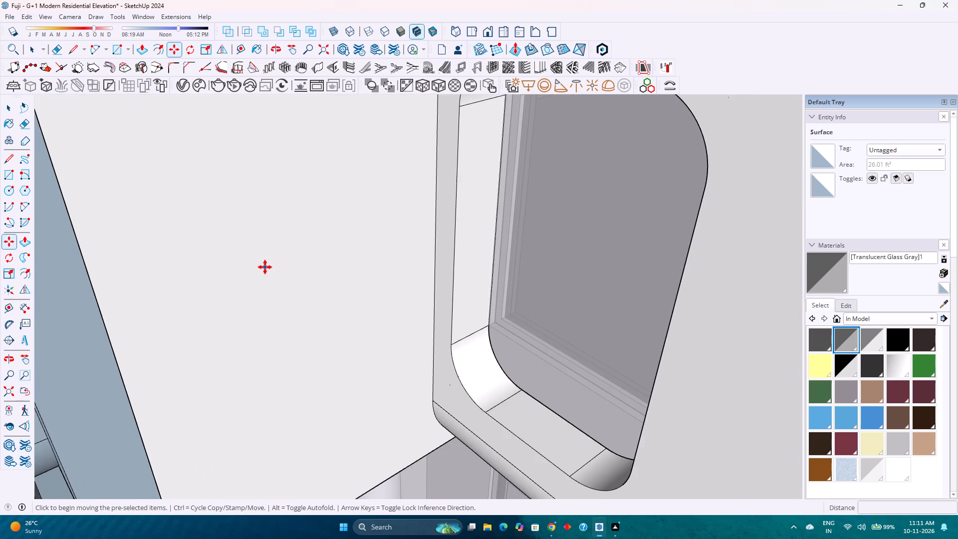
{"action": "scroll", "coordinate": [266, 268], "scroll_direction": "down", "scroll_amount": 2}
{"action": "left_click", "coordinate": [313, 286]}
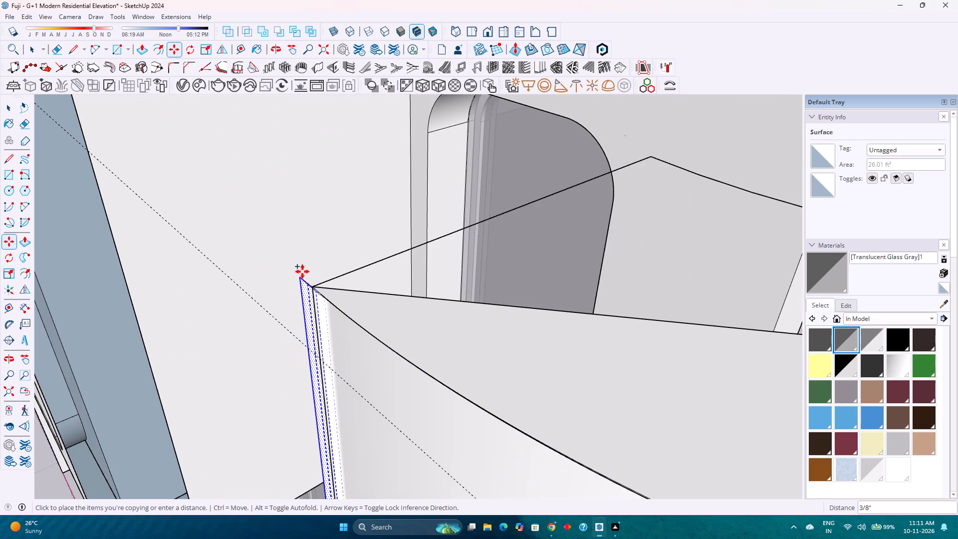
{"action": "scroll", "coordinate": [302, 271], "scroll_direction": "down", "scroll_amount": 8}
{"action": "middle_click_drag", "start_coordinate": [137, 213], "coordinate": [217, 300], "text": "shift"}
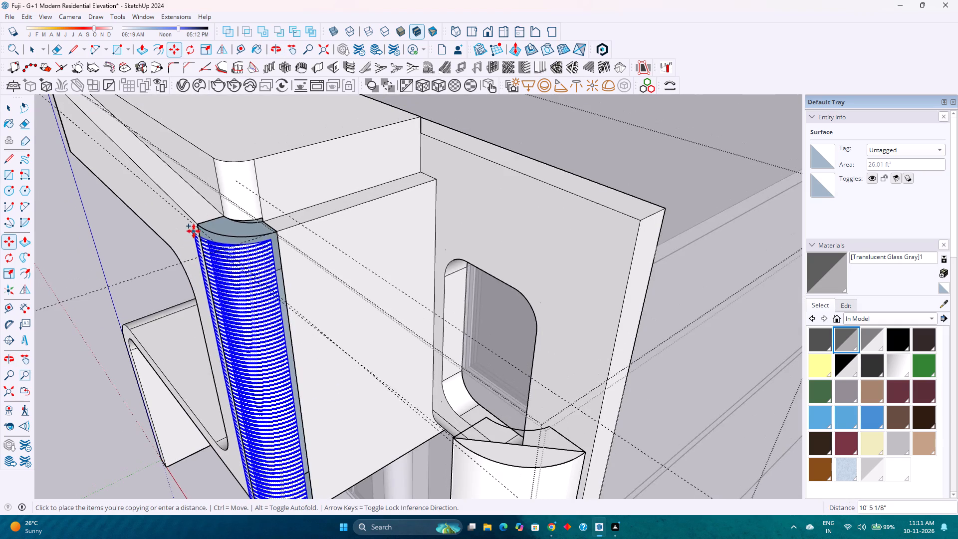
{"action": "scroll", "coordinate": [197, 227], "scroll_direction": "up", "scroll_amount": 17}
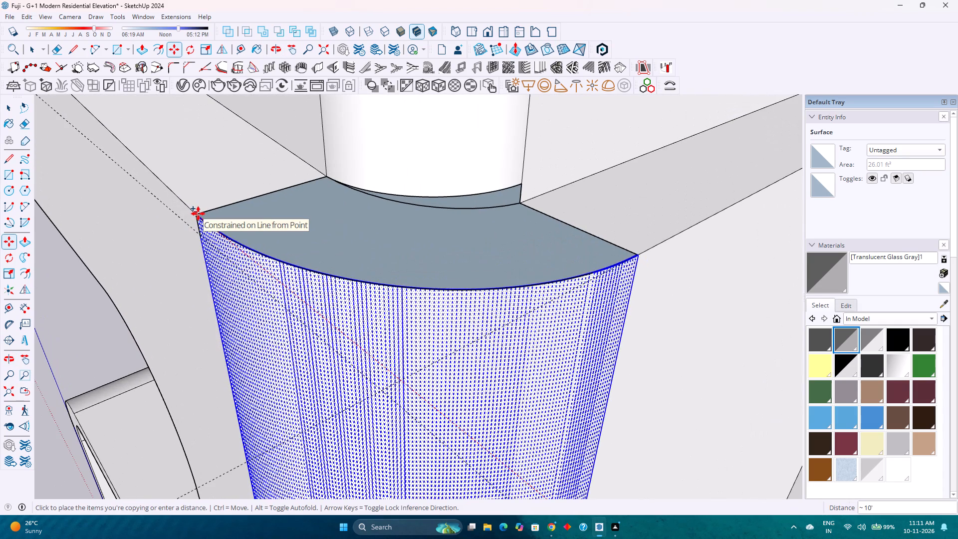
{"action": "left_click", "coordinate": [198, 214]}
{"action": "scroll", "coordinate": [325, 262], "scroll_direction": "down", "scroll_amount": 12}
{"action": "key", "text": "space"}
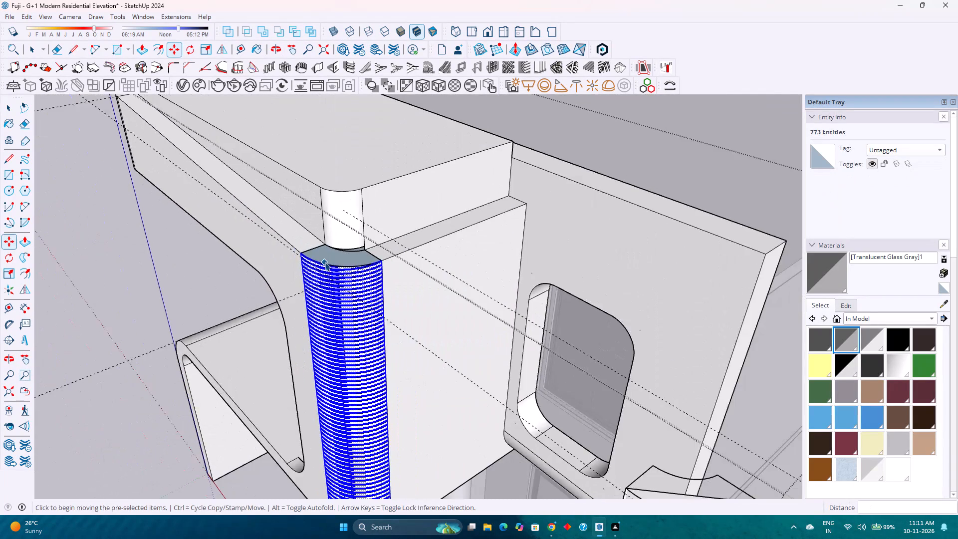
{"action": "scroll", "coordinate": [325, 262], "scroll_direction": "down", "scroll_amount": 5}
{"action": "middle_click_drag", "start_coordinate": [313, 353], "coordinate": [418, 288]}
{"action": "scroll", "coordinate": [422, 287], "scroll_direction": "up", "scroll_amount": 1}
{"action": "scroll", "coordinate": [423, 287], "scroll_direction": "down", "scroll_amount": 9}
{"action": "key", "text": "Escape"}
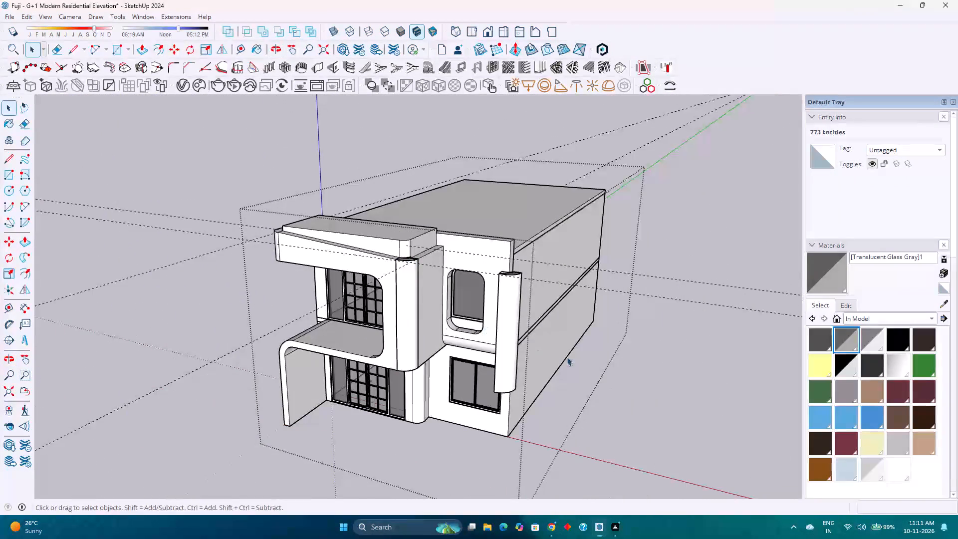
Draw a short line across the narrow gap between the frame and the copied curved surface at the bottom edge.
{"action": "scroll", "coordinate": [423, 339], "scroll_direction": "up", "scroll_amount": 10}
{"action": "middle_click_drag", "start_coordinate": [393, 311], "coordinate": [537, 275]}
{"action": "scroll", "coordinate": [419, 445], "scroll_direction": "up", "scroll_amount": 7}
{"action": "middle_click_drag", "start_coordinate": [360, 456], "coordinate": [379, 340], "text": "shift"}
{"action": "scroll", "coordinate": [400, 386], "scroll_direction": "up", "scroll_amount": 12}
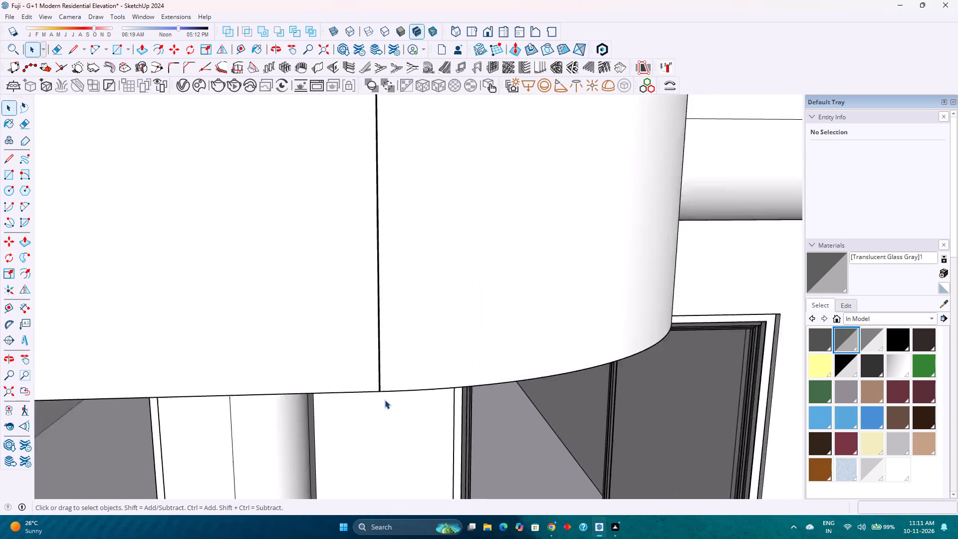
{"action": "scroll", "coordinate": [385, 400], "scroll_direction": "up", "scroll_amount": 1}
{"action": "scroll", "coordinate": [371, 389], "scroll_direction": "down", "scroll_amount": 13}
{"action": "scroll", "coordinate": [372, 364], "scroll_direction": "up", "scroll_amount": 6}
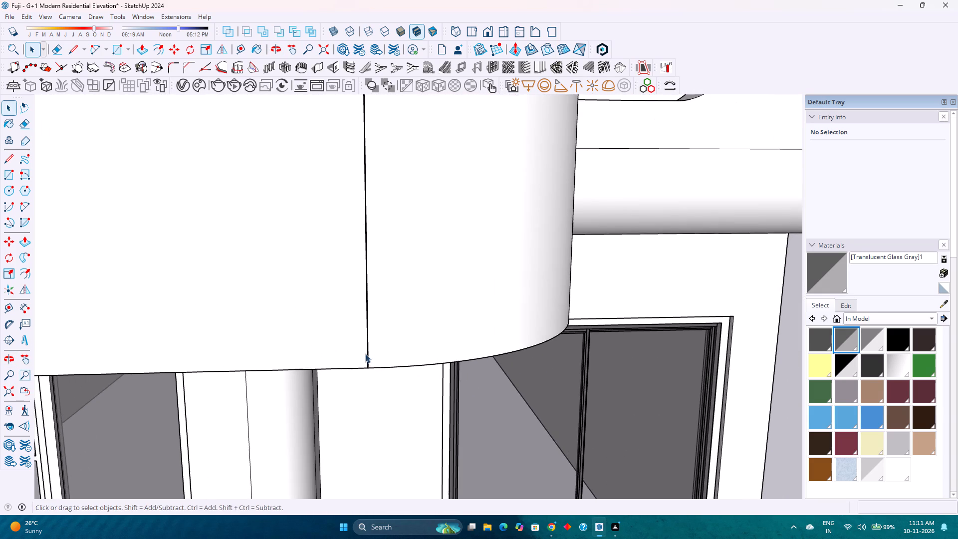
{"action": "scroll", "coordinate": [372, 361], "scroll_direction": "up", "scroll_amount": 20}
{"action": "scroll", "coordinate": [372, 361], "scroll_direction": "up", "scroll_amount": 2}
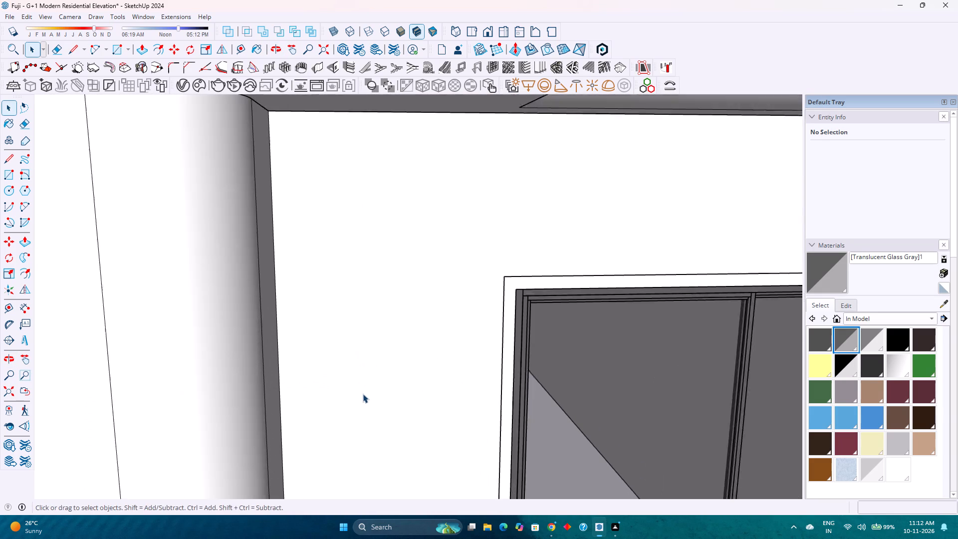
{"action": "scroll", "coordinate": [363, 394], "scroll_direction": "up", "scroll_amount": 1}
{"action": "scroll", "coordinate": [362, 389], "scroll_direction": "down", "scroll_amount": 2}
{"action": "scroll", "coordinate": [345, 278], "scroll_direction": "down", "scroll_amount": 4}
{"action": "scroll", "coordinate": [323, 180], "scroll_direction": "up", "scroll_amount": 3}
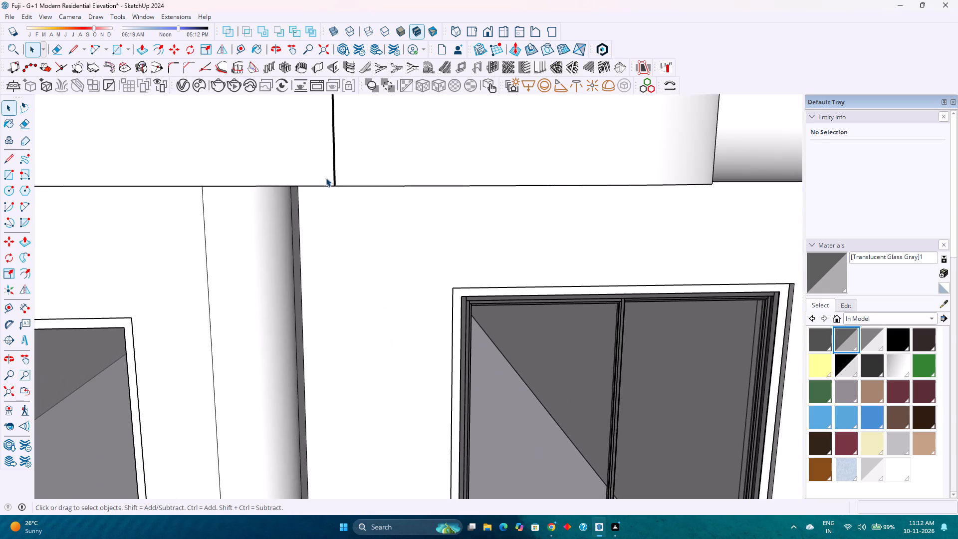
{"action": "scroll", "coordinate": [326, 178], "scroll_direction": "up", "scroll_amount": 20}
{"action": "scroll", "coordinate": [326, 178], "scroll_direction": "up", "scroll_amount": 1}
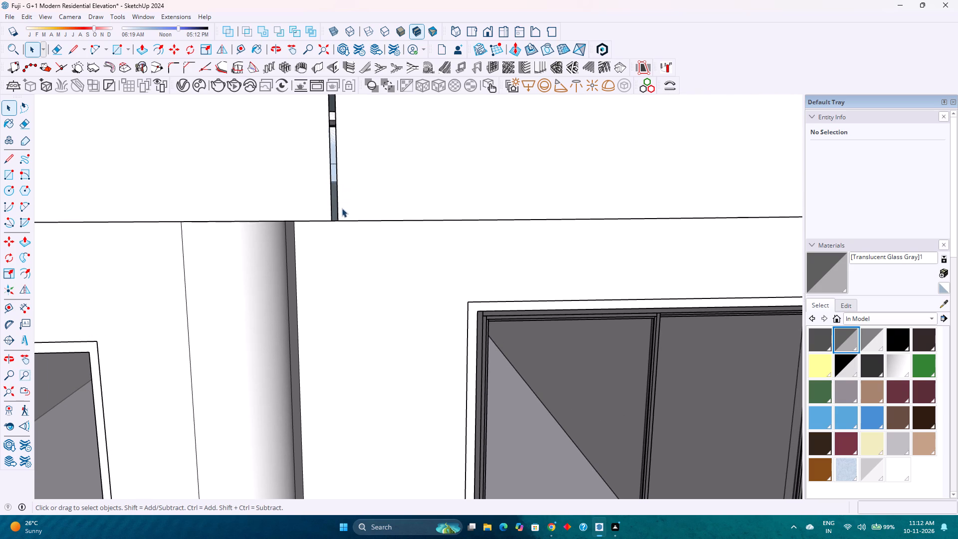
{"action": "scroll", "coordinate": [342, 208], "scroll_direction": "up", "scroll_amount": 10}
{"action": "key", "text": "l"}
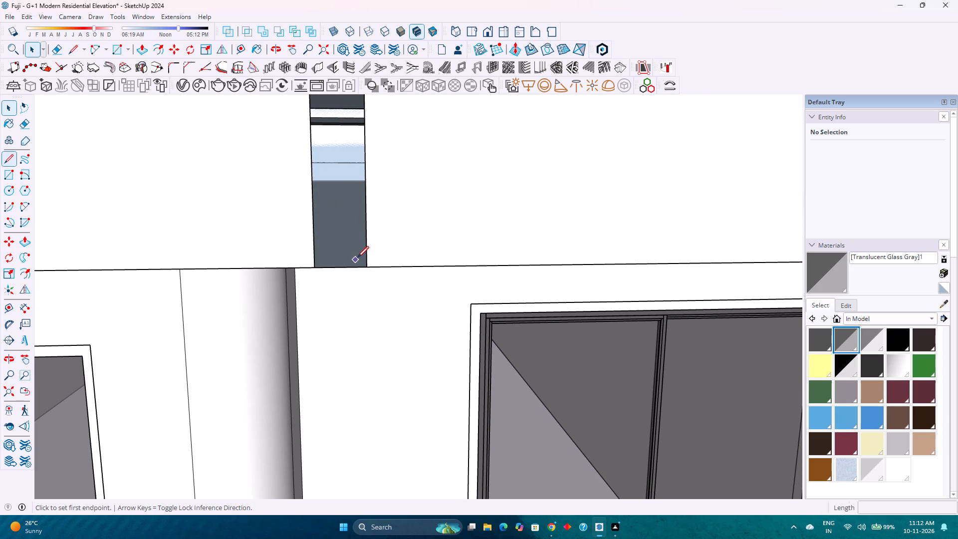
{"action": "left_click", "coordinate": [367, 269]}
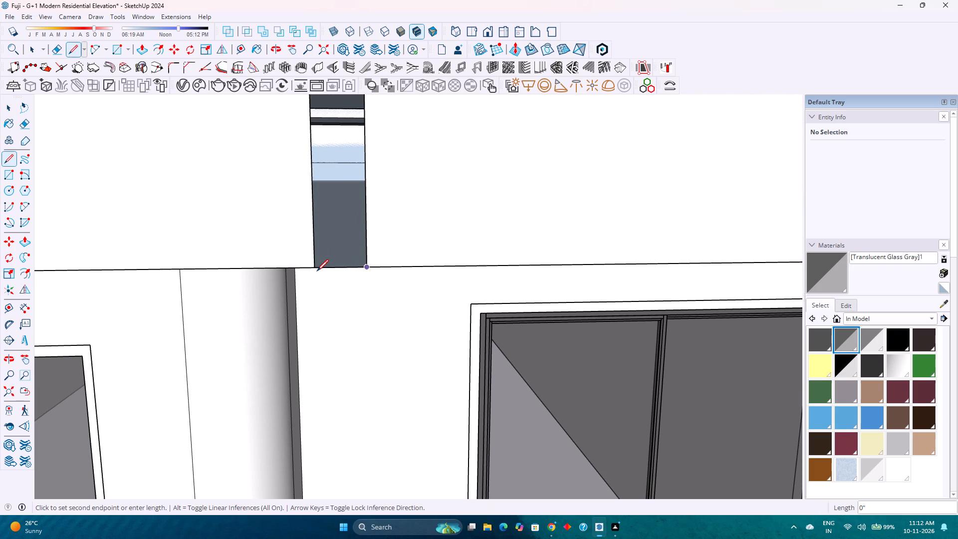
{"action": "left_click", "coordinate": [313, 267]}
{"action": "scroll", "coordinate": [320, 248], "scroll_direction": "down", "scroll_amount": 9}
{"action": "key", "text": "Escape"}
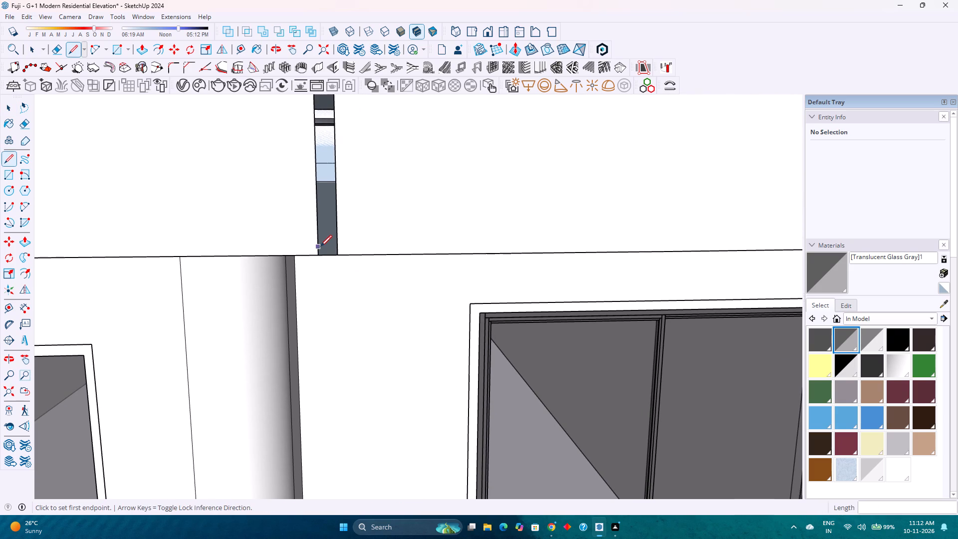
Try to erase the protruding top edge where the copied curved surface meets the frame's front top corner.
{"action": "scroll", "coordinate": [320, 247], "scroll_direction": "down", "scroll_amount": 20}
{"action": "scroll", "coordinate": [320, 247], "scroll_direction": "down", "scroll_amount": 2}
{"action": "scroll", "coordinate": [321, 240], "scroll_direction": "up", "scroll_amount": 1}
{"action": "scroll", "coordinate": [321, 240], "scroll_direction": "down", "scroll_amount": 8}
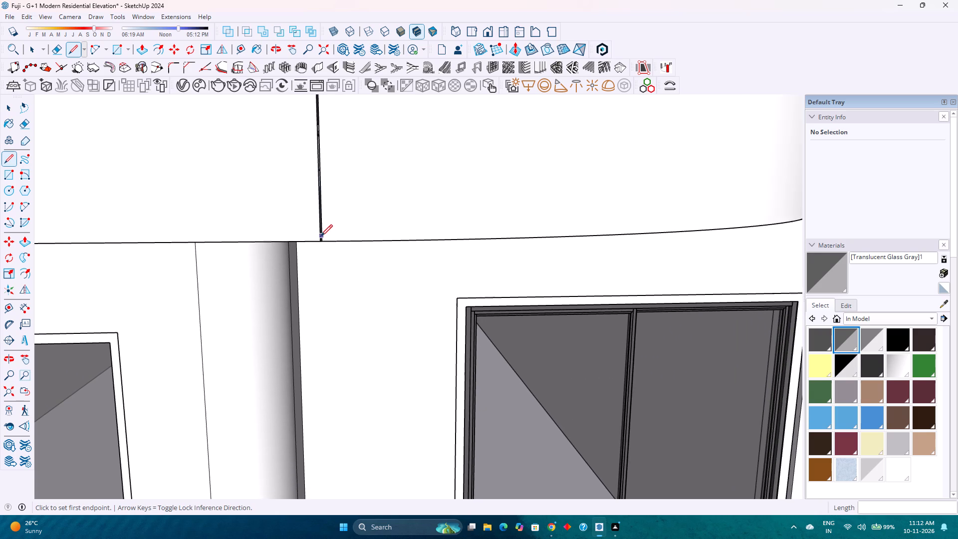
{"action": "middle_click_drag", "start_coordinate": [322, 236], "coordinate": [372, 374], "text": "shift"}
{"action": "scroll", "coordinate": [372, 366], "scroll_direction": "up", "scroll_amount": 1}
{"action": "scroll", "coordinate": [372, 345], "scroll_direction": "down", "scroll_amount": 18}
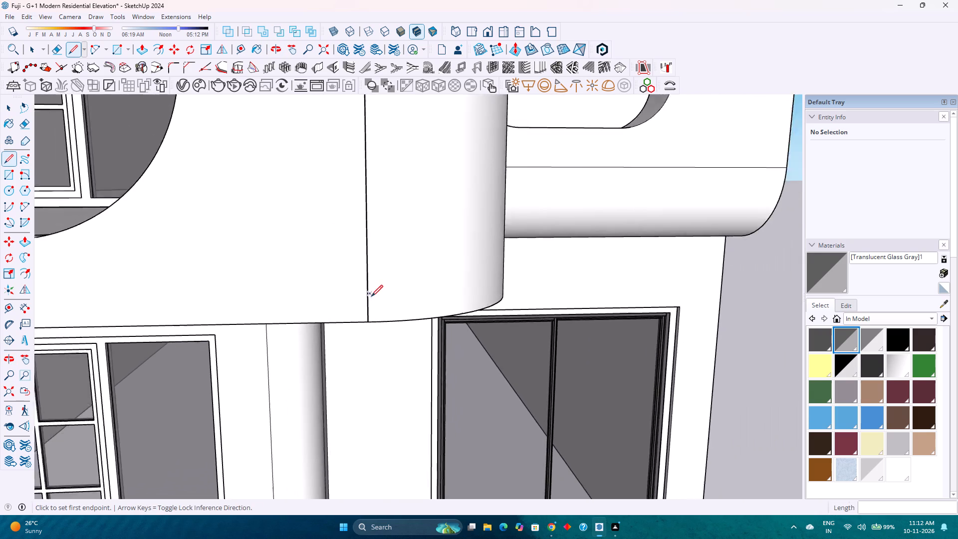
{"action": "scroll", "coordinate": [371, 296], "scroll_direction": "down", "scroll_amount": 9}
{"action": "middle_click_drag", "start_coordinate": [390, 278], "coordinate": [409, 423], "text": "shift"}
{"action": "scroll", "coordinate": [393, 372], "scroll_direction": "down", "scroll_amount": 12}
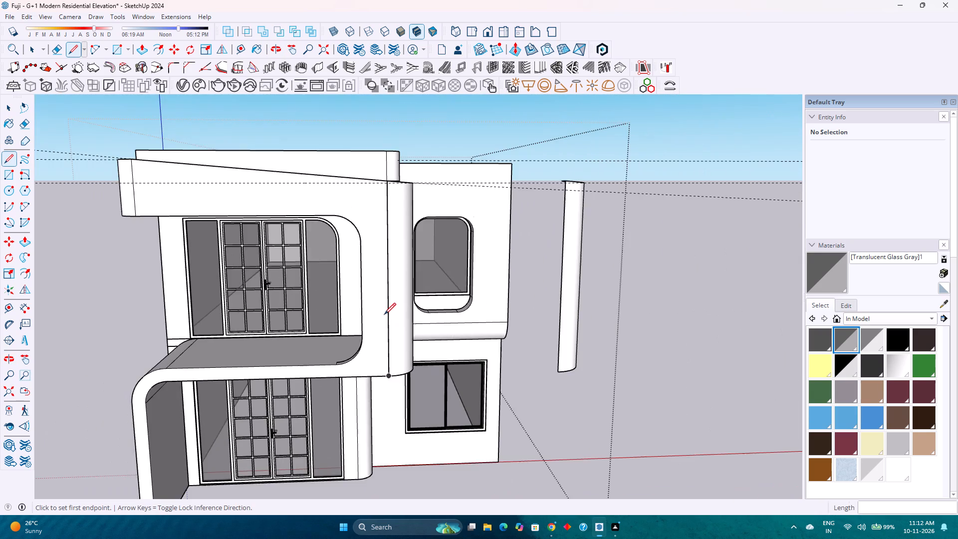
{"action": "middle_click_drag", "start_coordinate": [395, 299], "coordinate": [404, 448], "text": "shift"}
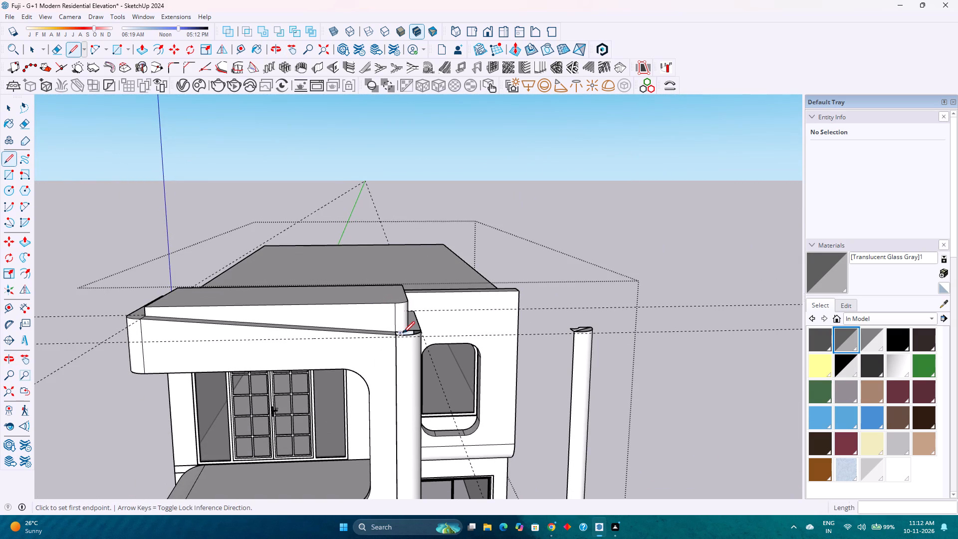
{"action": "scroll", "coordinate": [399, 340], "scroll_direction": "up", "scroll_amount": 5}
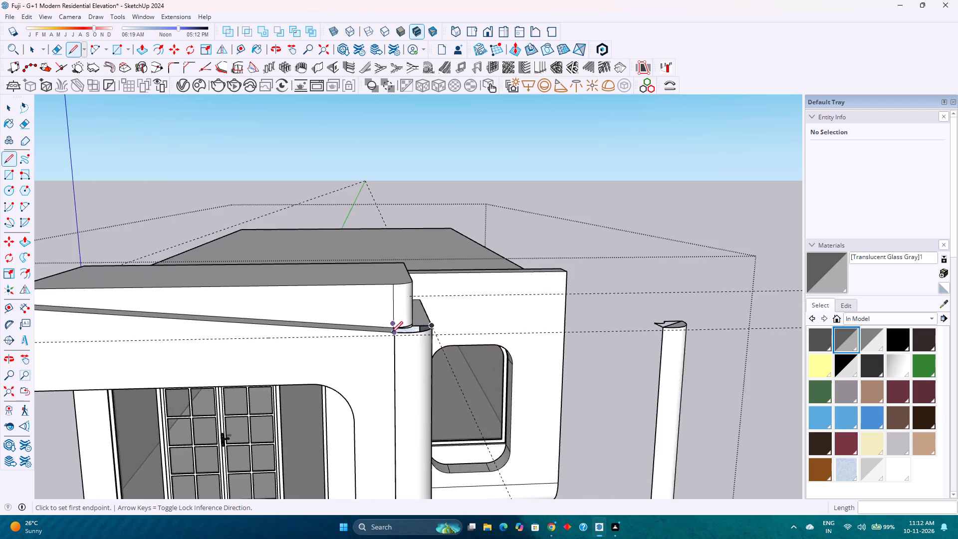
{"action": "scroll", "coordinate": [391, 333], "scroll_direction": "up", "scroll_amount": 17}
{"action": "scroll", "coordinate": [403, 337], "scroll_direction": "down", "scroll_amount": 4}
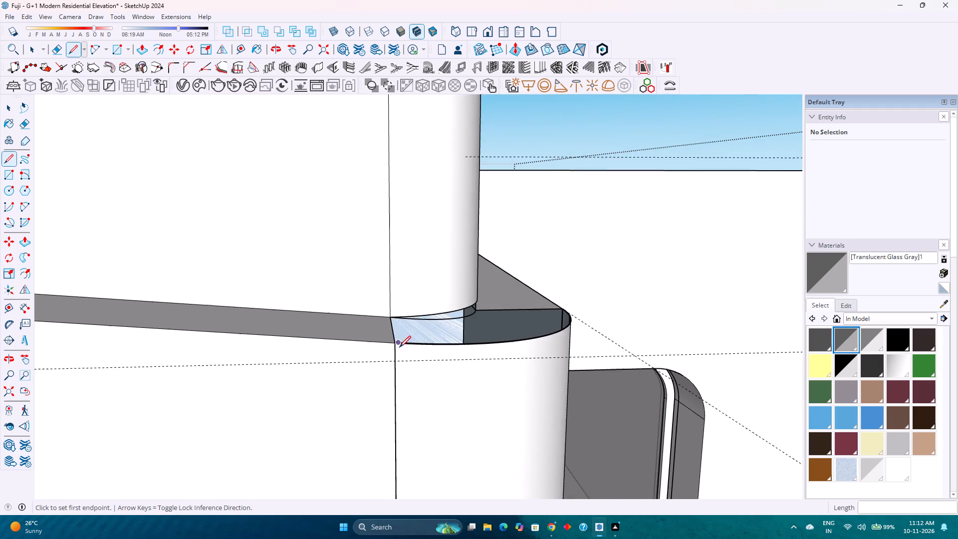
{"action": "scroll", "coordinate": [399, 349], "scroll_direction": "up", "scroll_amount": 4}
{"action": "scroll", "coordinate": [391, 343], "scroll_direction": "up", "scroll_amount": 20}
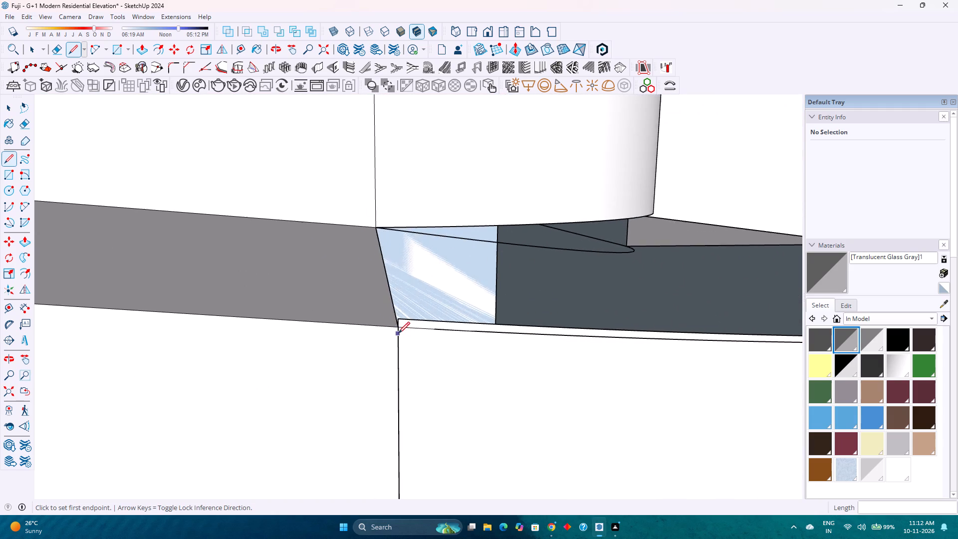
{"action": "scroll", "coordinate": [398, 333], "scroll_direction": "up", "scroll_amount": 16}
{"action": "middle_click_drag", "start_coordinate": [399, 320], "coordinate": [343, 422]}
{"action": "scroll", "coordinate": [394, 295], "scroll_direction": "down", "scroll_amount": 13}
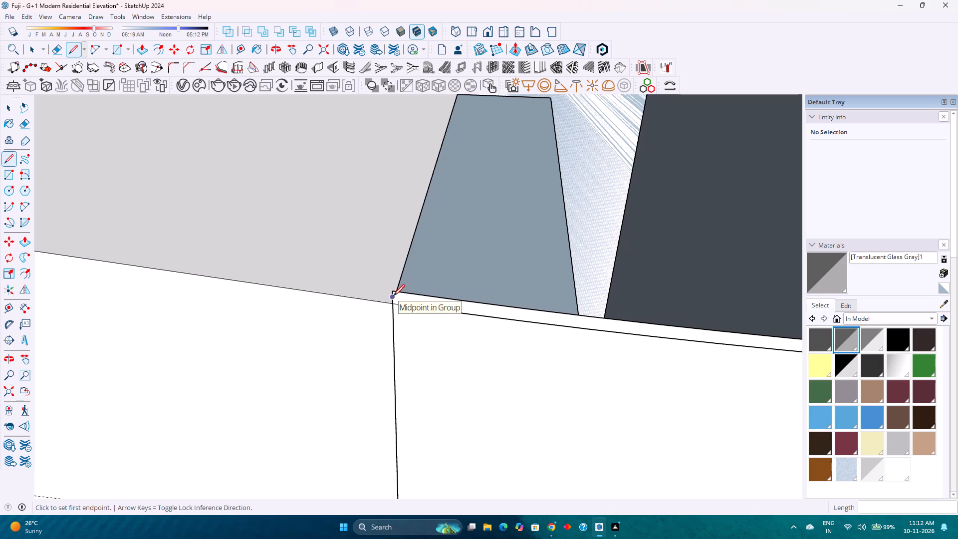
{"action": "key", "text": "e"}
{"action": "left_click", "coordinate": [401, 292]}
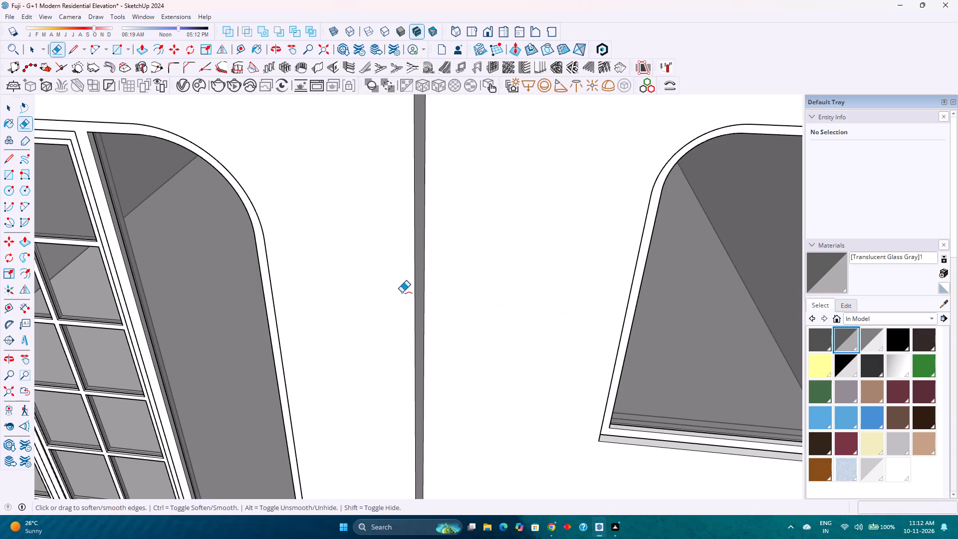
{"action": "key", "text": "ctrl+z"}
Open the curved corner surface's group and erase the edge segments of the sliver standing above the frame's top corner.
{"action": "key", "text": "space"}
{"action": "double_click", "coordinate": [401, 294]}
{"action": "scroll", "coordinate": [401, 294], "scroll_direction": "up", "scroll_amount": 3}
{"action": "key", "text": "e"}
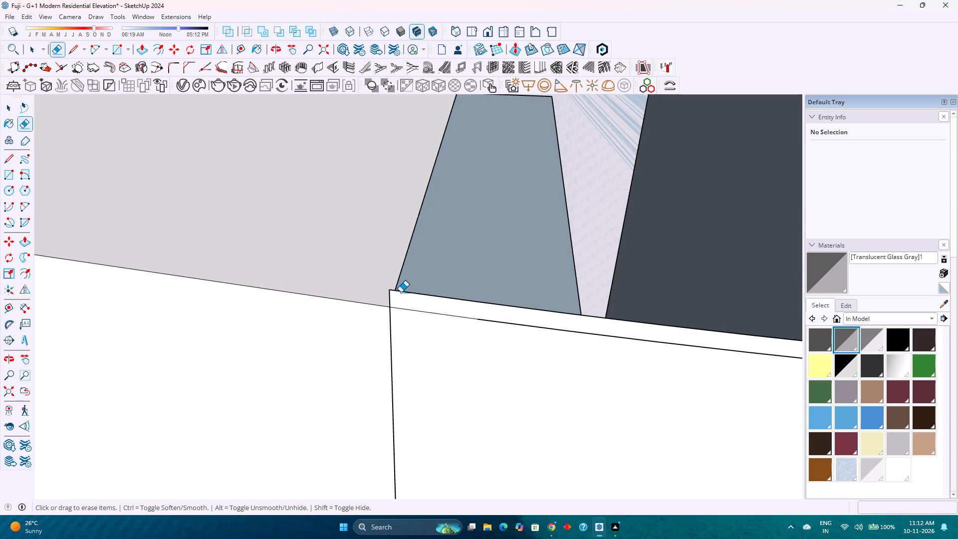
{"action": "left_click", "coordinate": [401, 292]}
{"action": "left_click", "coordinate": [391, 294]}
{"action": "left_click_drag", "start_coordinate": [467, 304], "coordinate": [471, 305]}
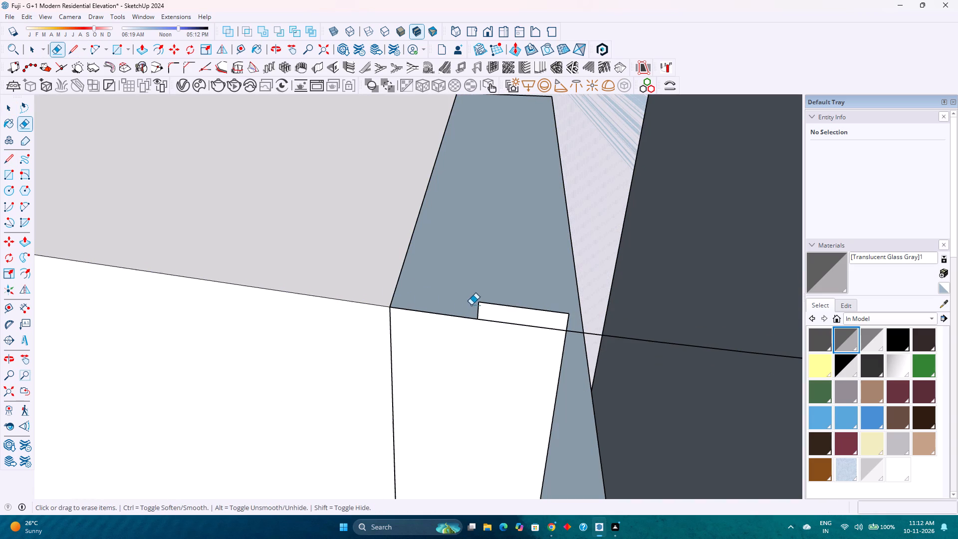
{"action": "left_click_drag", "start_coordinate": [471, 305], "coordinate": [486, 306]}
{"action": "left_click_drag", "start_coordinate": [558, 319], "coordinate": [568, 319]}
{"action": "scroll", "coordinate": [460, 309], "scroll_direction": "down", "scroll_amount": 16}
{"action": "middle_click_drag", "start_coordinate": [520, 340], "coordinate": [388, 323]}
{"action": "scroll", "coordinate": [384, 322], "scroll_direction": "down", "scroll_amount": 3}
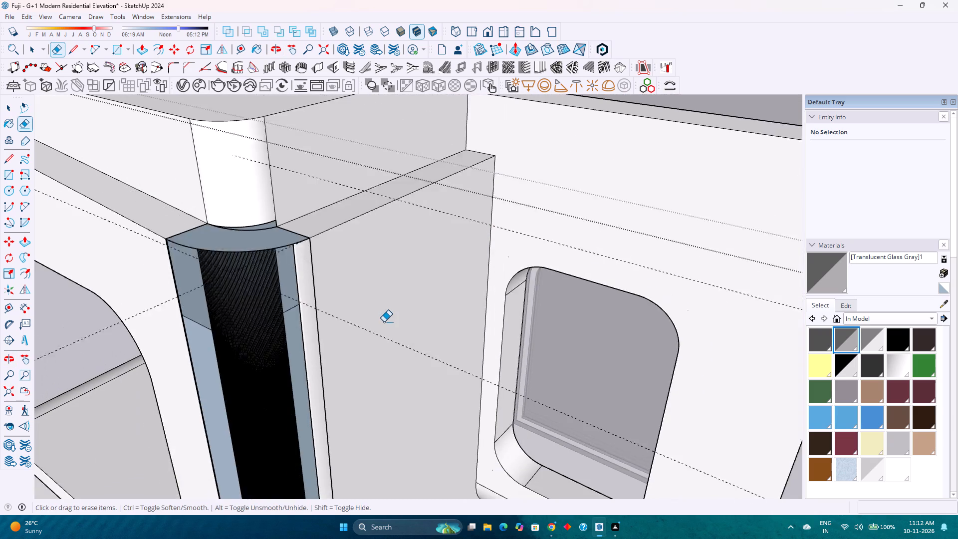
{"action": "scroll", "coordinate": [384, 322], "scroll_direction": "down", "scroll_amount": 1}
Undo the corner edits, surface copy, tilt and extrusion back to the copied open outline beside the house.
{"action": "key", "text": "ctrl+z"}
{"action": "key", "text": "ctrl+z"}
{"action": "key", "text": "ctrl+z"}
{"action": "key", "text": "ctrl+z"}
{"action": "key", "text": "ctrl+z"}
{"action": "key", "text": "ctrl+z"}
{"action": "key", "text": "ctrl+z"}
{"action": "key", "text": "ctrl+z"}
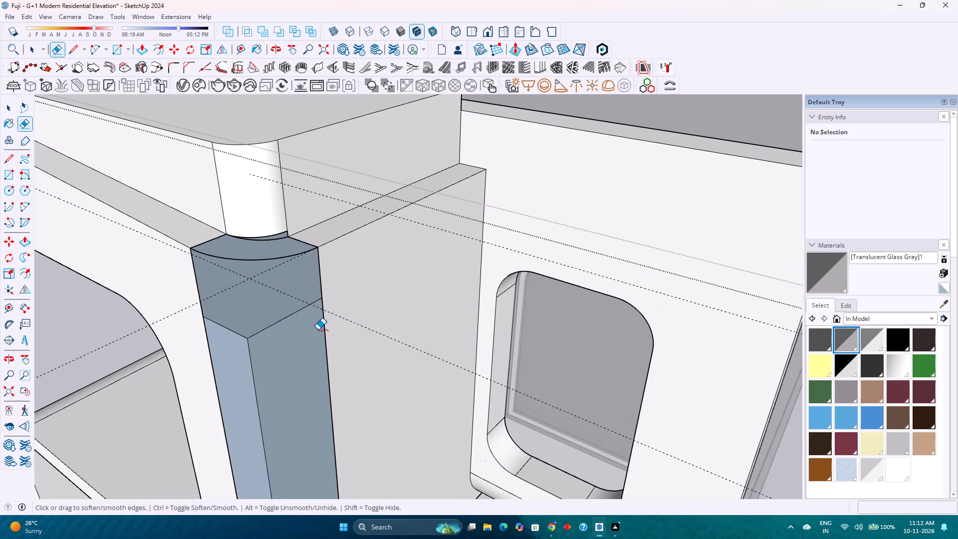
{"action": "key", "text": "ctrl+z"}
{"action": "scroll", "coordinate": [318, 330], "scroll_direction": "down", "scroll_amount": 5}
{"action": "scroll", "coordinate": [318, 330], "scroll_direction": "up", "scroll_amount": 1}
{"action": "scroll", "coordinate": [318, 330], "scroll_direction": "down", "scroll_amount": 9}
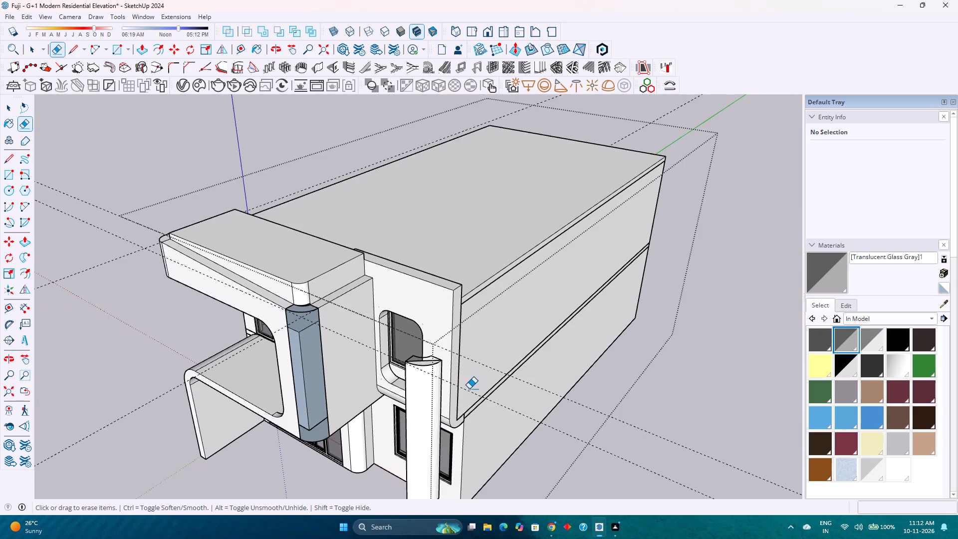
{"action": "scroll", "coordinate": [443, 382], "scroll_direction": "up", "scroll_amount": 18}
{"action": "key", "text": "ctrl+z"}
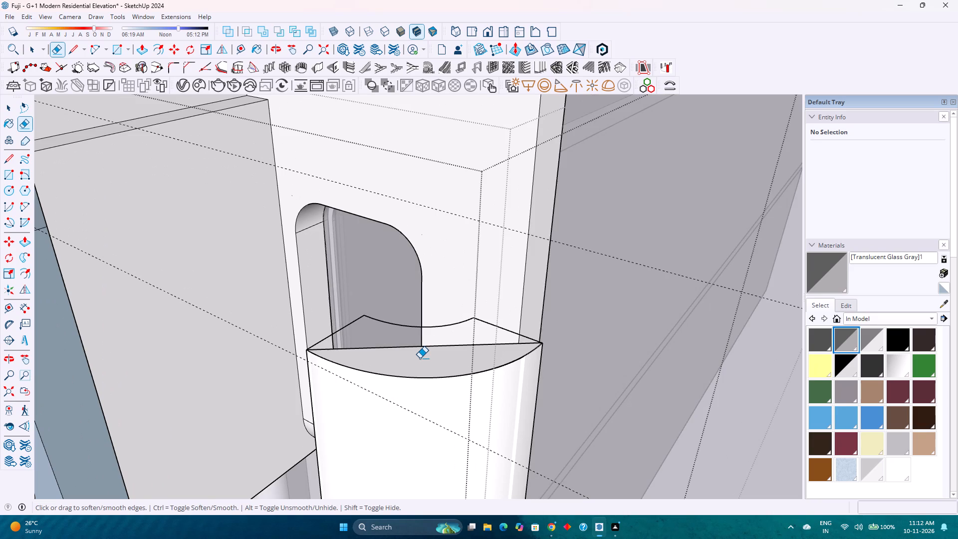
{"action": "key", "text": "ctrl+z"}
{"action": "key", "text": "ctrl+z"}
{"action": "scroll", "coordinate": [420, 358], "scroll_direction": "down", "scroll_amount": 1}
Retrace the two 9" straight sides joining the inner and outer arcs of the copied top outline.
{"action": "key", "text": "space"}
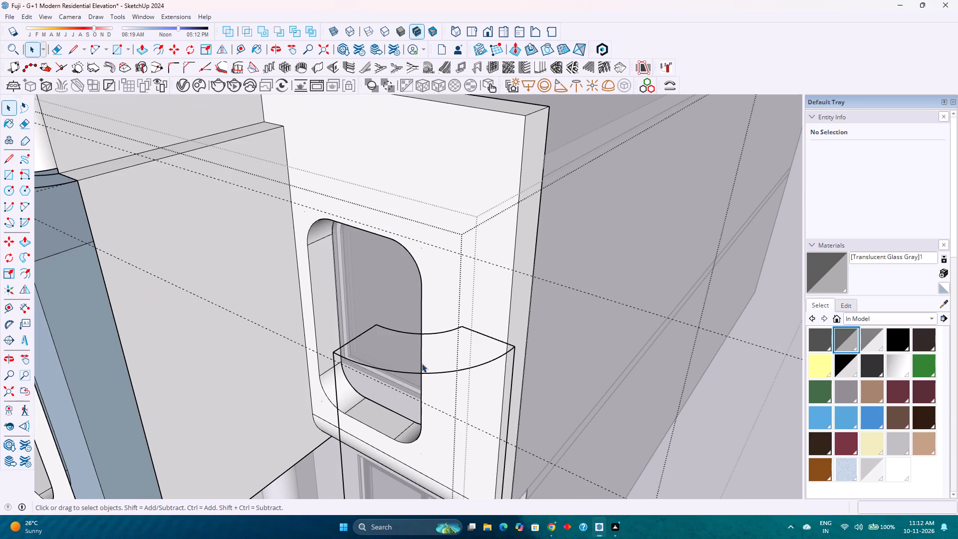
{"action": "left_click", "coordinate": [431, 373]}
{"action": "middle_click_drag", "start_coordinate": [431, 374], "coordinate": [465, 437]}
{"action": "scroll", "coordinate": [408, 323], "scroll_direction": "up", "scroll_amount": 4}
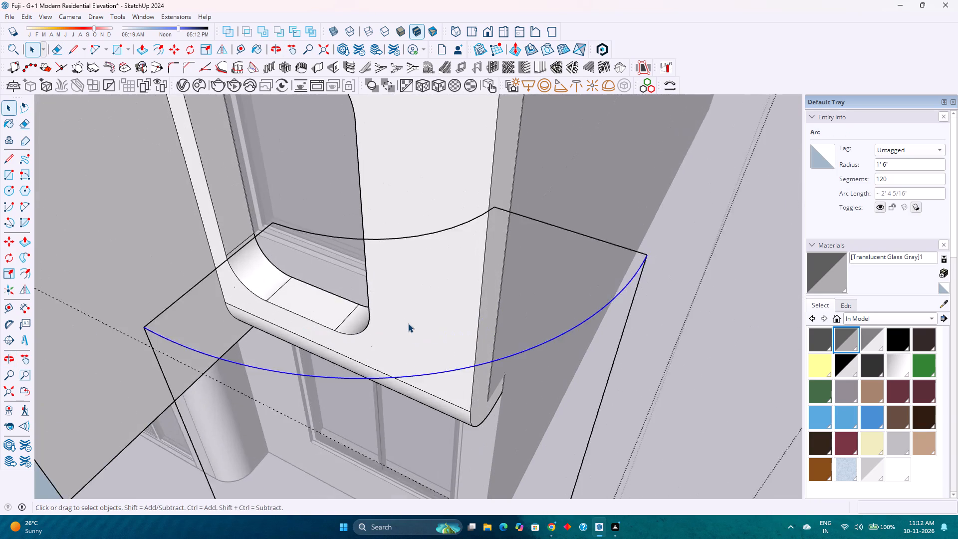
{"action": "scroll", "coordinate": [404, 319], "scroll_direction": "down", "scroll_amount": 2}
{"action": "key", "text": "l"}
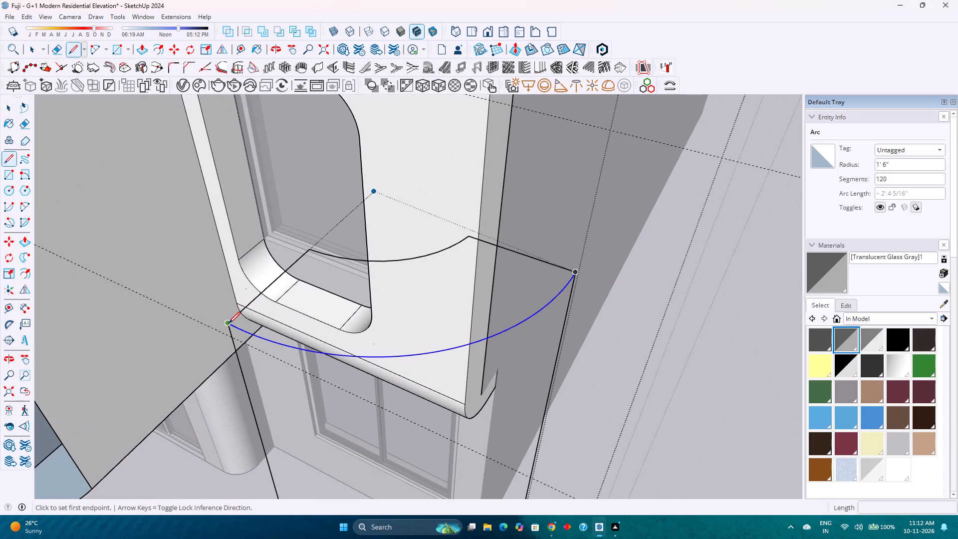
{"action": "left_click", "coordinate": [228, 323]}
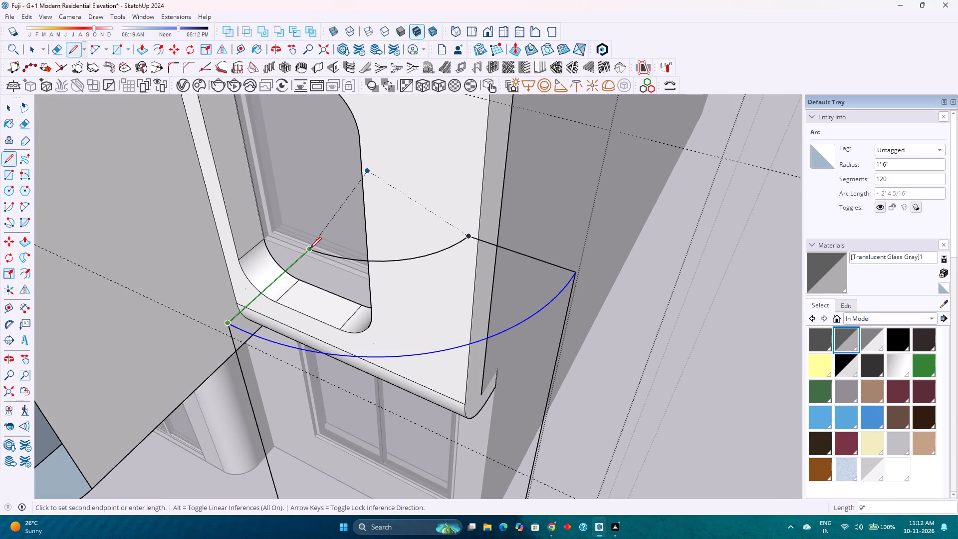
{"action": "left_click", "coordinate": [310, 249]}
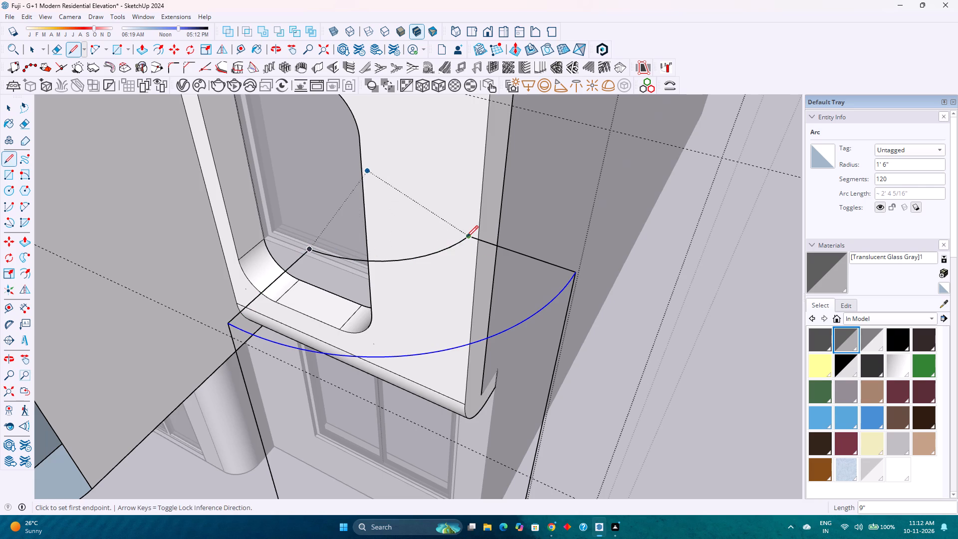
{"action": "left_click", "coordinate": [467, 237]}
{"action": "left_click", "coordinate": [575, 272]}
{"action": "scroll", "coordinate": [470, 297], "scroll_direction": "down", "scroll_amount": 9}
Delete the straight line closing the copied bottom arc.
{"action": "key", "text": "space"}
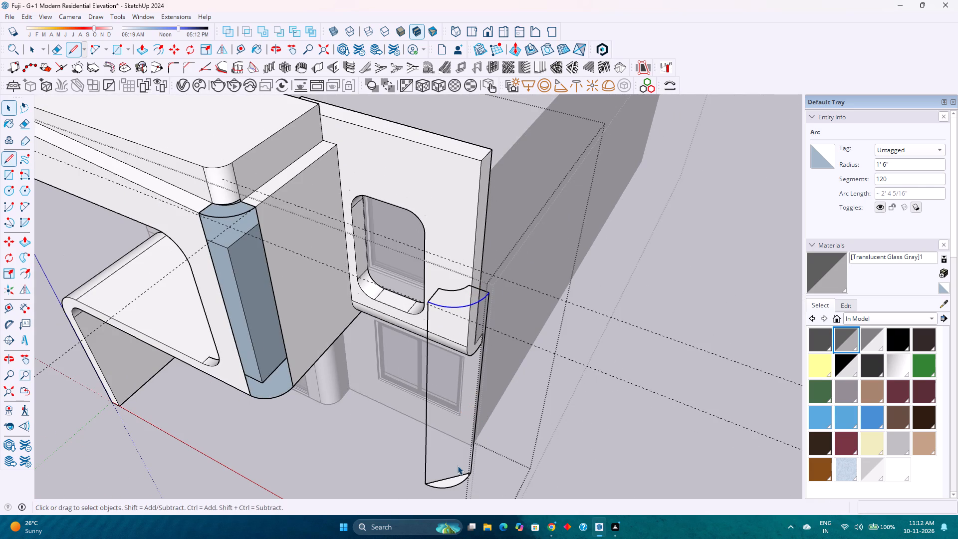
{"action": "left_click", "coordinate": [459, 476]}
{"action": "key", "text": "Delete"}
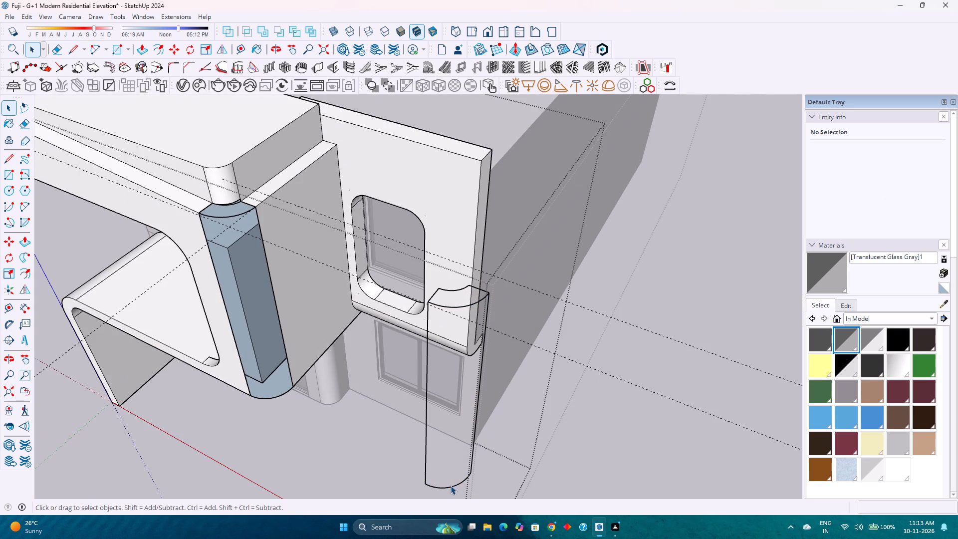
Offset the copied bottom arc 9" inward.
{"action": "left_click", "coordinate": [451, 486]}
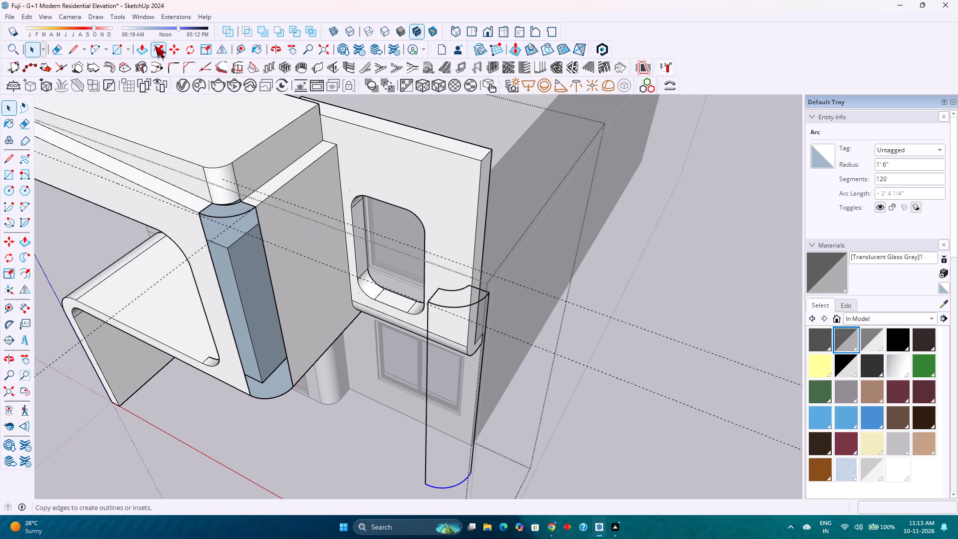
{"action": "left_click", "coordinate": [158, 50]}
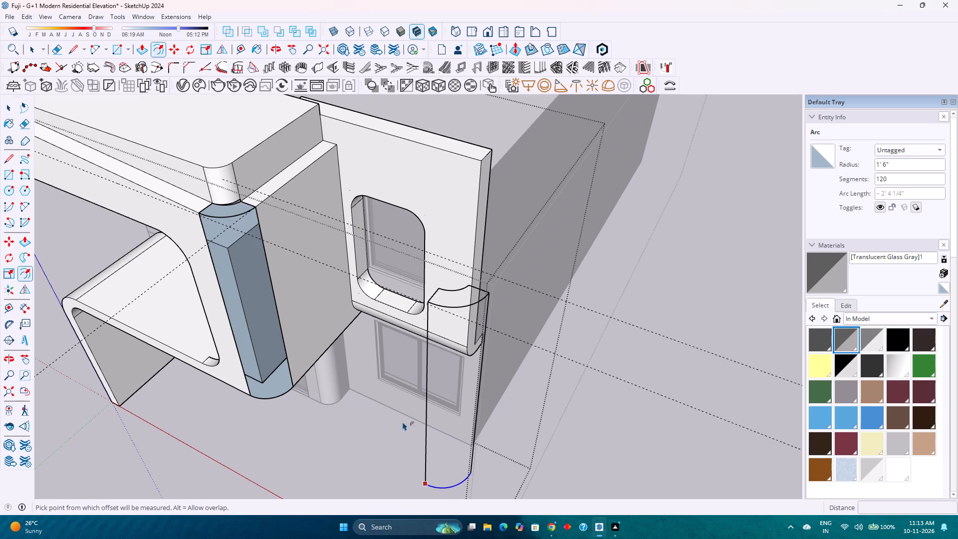
{"action": "left_click", "coordinate": [453, 483]}
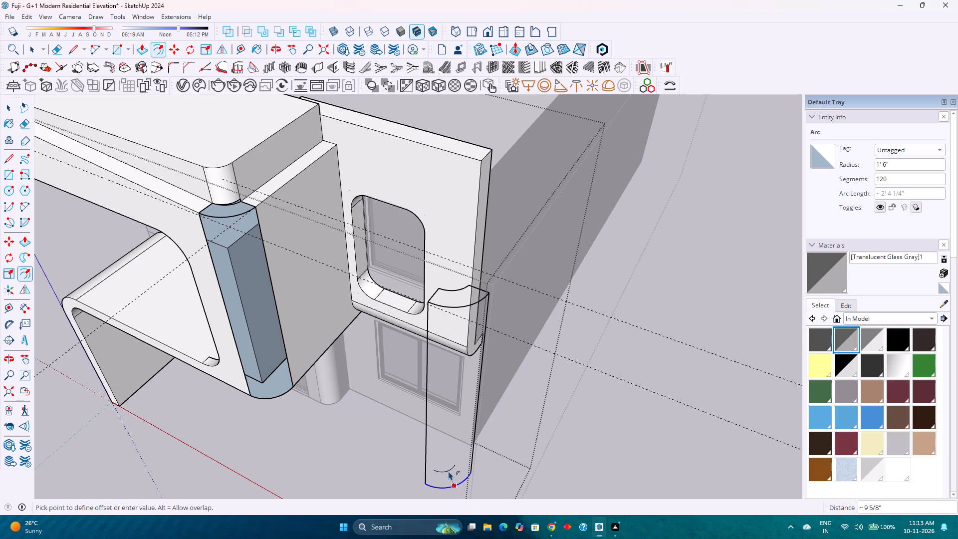
{"action": "key", "text": "9"}
{"action": "key", "text": "Return"}
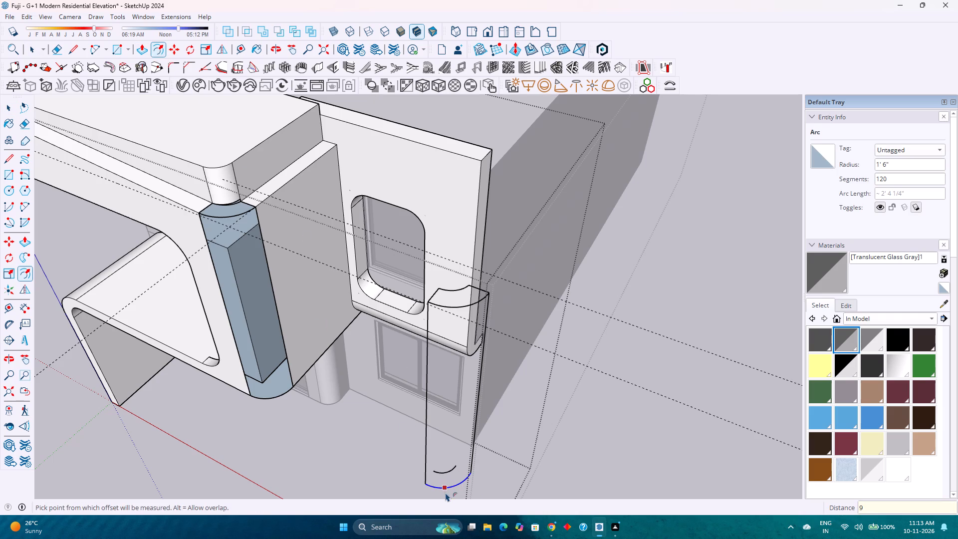
Join the ends of the inner and outer bottom arcs with two 9" straight lines.
{"action": "key", "text": "p"}
{"action": "scroll", "coordinate": [440, 481], "scroll_direction": "up", "scroll_amount": 7}
{"action": "key", "text": "l"}
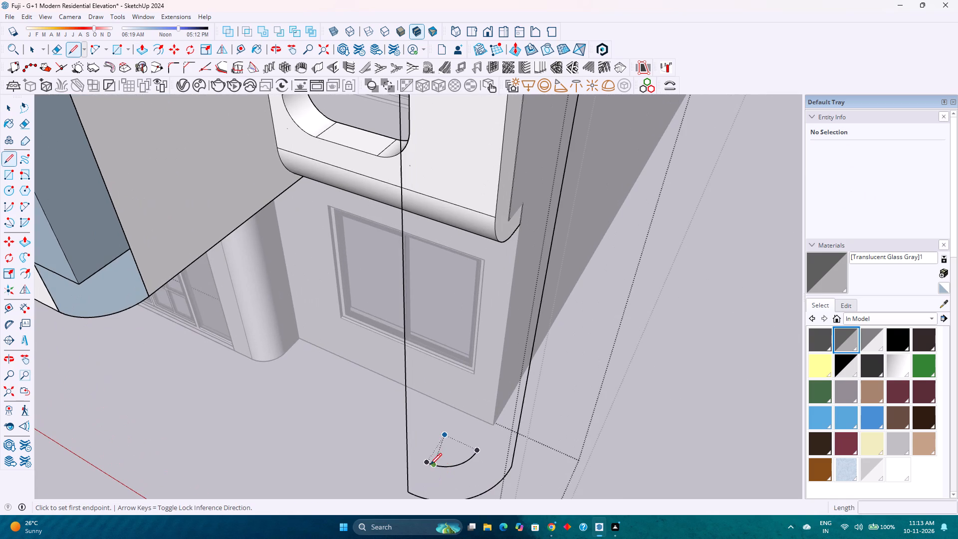
{"action": "left_click", "coordinate": [427, 460]}
{"action": "left_click", "coordinate": [409, 491]}
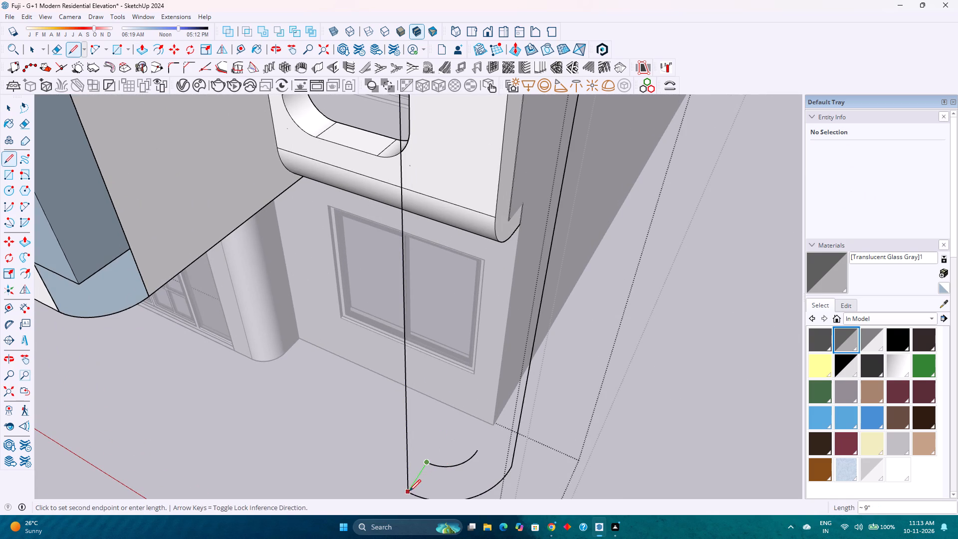
{"action": "key", "text": "Escape"}
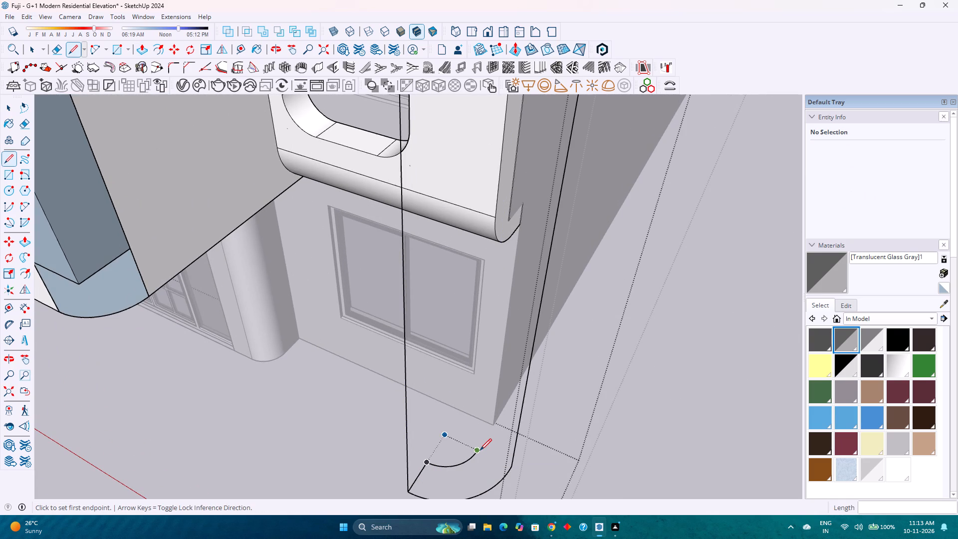
{"action": "left_click", "coordinate": [481, 450]}
{"action": "key", "text": "Escape"}
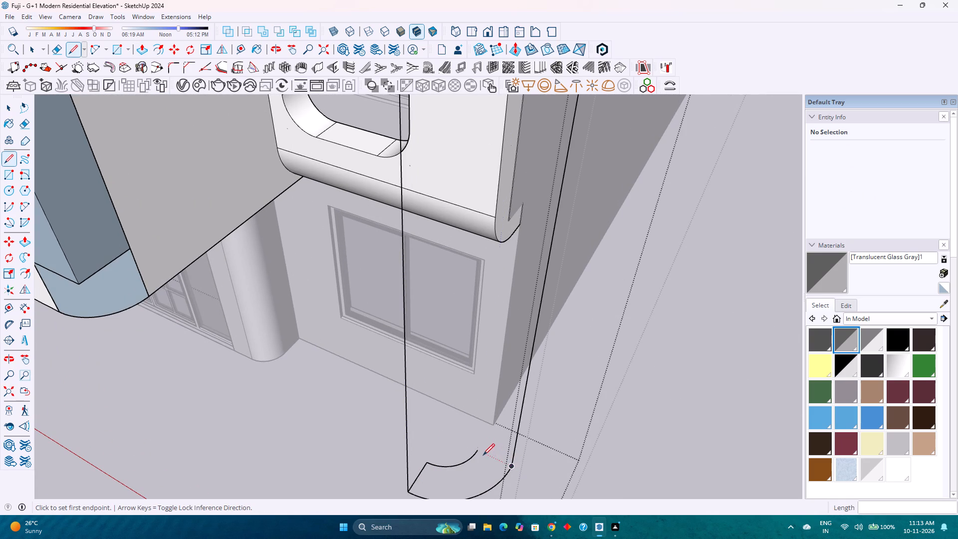
{"action": "left_click", "coordinate": [476, 450]}
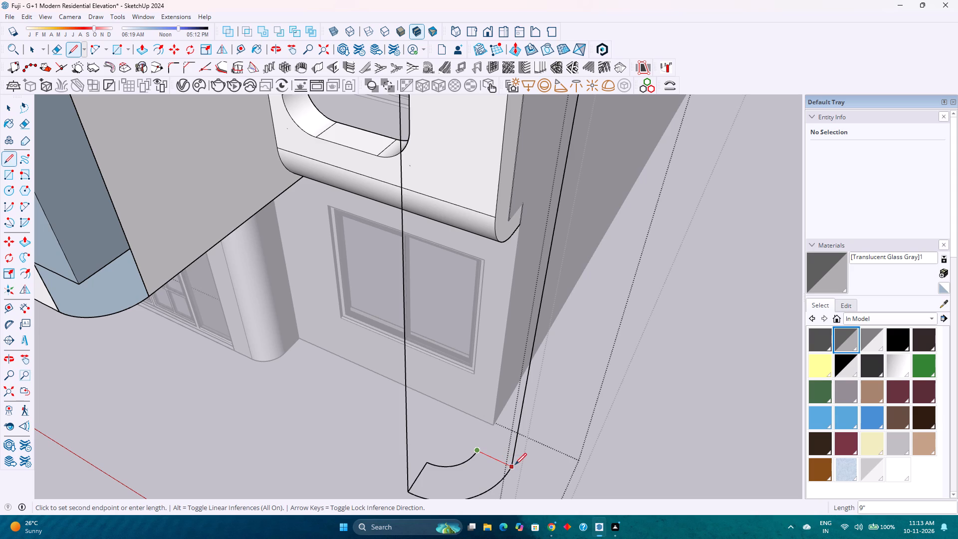
{"action": "left_click", "coordinate": [515, 464]}
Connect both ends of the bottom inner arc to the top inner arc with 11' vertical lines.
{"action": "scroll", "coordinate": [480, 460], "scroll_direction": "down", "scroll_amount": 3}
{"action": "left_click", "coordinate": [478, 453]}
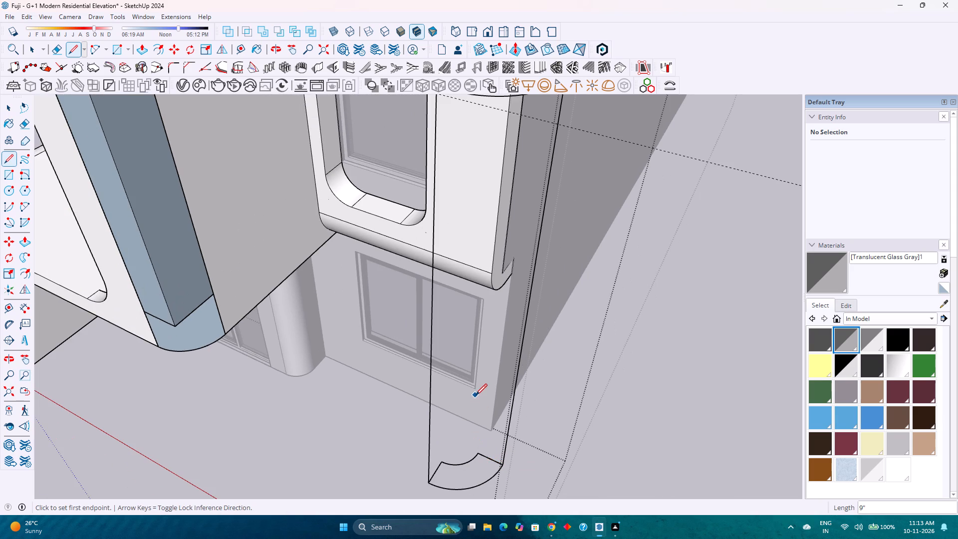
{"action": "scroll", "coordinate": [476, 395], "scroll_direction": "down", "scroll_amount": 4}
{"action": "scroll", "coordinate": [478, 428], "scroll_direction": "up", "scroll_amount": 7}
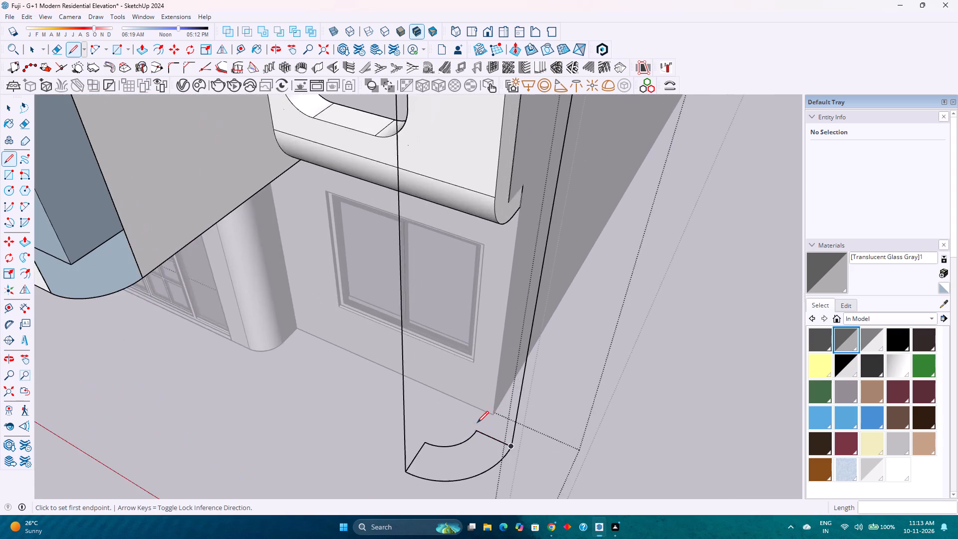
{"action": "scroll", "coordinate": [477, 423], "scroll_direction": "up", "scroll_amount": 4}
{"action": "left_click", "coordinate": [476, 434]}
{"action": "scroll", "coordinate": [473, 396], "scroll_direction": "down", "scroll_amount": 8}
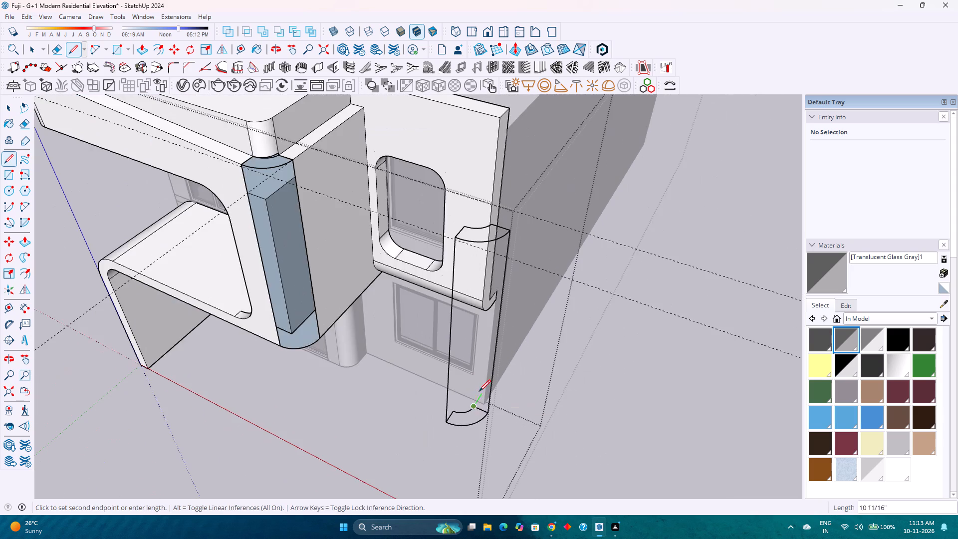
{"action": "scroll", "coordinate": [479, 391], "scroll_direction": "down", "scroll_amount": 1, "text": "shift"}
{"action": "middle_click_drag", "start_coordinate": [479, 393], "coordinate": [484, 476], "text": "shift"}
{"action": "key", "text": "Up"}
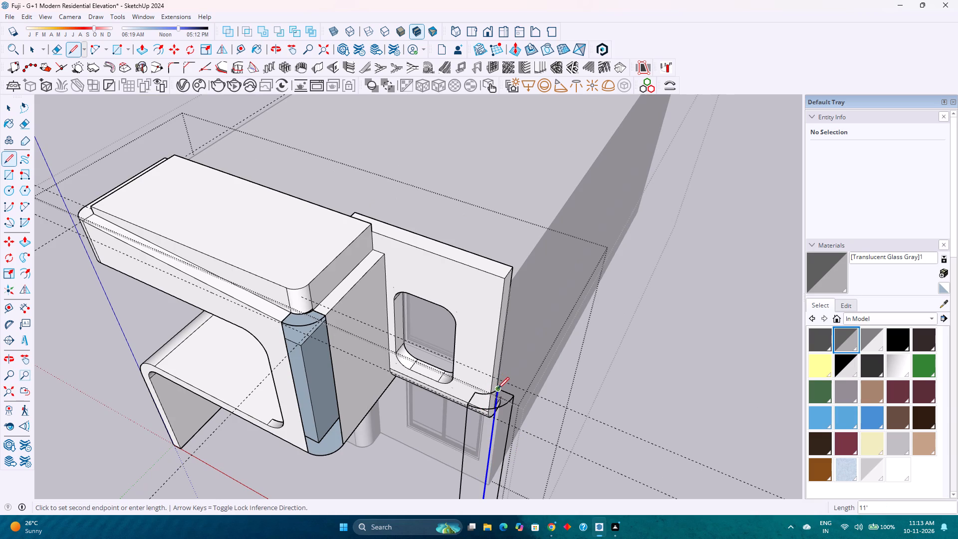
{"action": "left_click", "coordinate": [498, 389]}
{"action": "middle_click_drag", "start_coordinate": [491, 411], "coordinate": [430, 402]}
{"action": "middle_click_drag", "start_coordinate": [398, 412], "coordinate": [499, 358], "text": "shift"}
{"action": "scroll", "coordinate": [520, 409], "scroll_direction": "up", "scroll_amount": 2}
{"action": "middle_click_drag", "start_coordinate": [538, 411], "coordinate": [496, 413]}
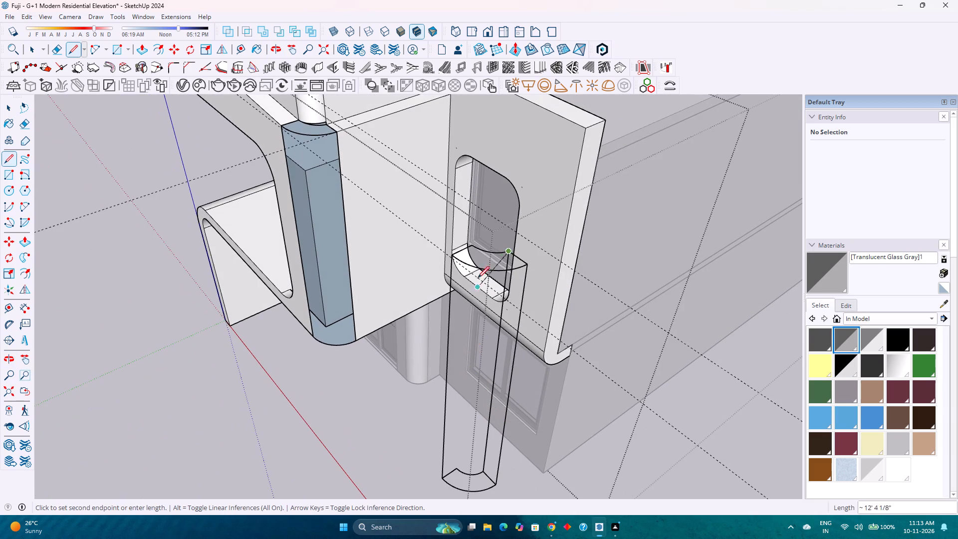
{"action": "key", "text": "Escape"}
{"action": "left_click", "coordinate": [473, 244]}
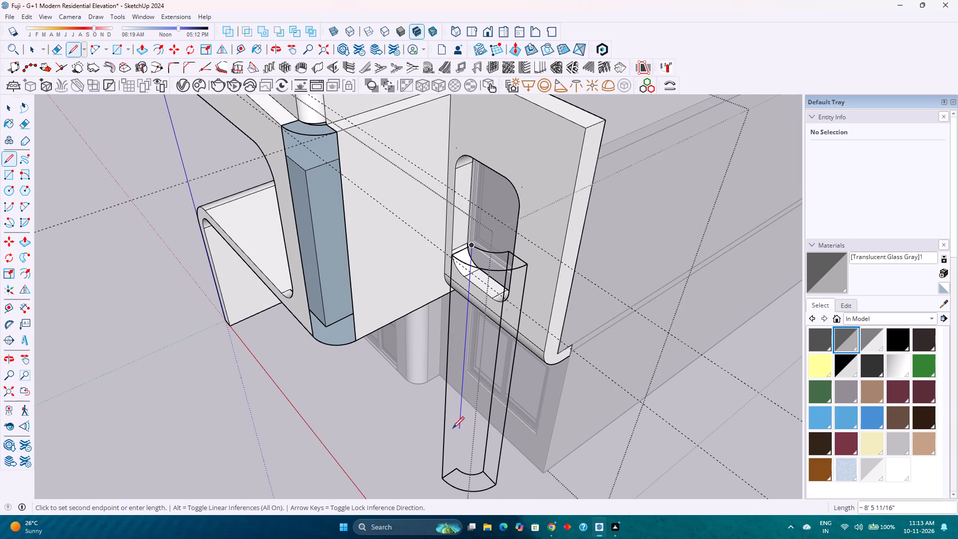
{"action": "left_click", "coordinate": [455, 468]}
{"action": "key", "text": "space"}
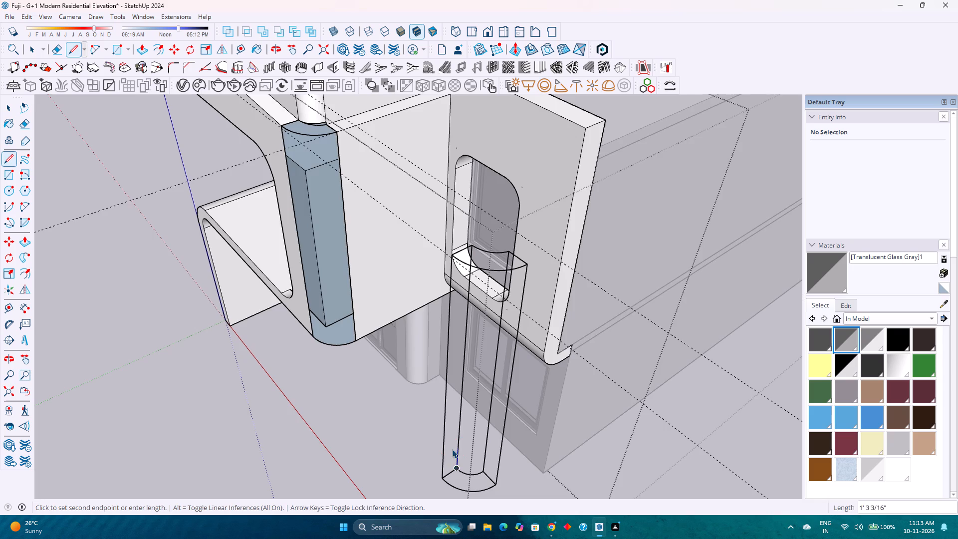
Close the bottom inner arc with a straight line about 1' 5/8" long between its two ends.
{"action": "scroll", "coordinate": [452, 449], "scroll_direction": "down", "scroll_amount": 5}
{"action": "scroll", "coordinate": [460, 482], "scroll_direction": "up", "scroll_amount": 4}
{"action": "middle_click_drag", "start_coordinate": [470, 450], "coordinate": [338, 368]}
{"action": "scroll", "coordinate": [308, 398], "scroll_direction": "up", "scroll_amount": 3}
{"action": "middle_click_drag", "start_coordinate": [322, 408], "coordinate": [336, 409]}
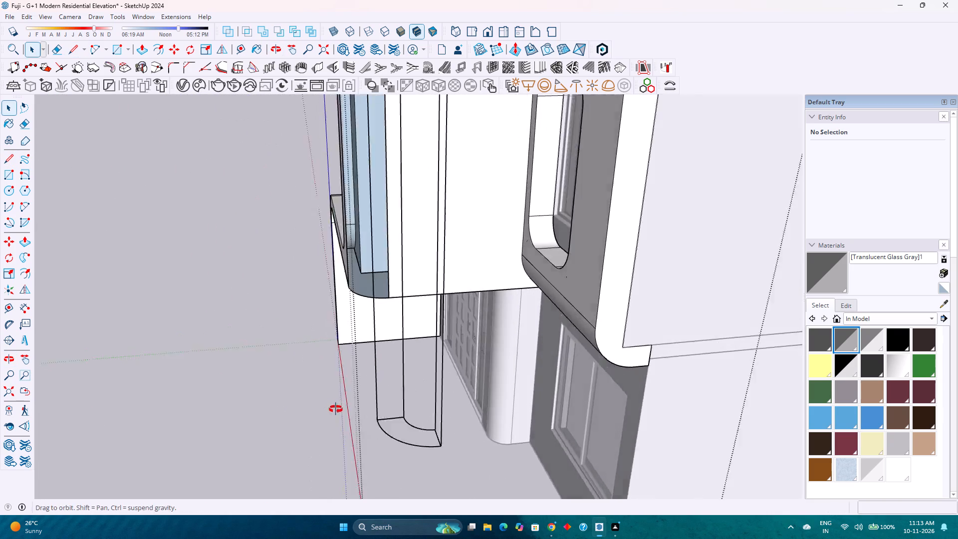
{"action": "middle_click_drag", "start_coordinate": [336, 409], "coordinate": [534, 430]}
{"action": "middle_click_drag", "start_coordinate": [550, 419], "coordinate": [385, 445], "text": "shift"}
{"action": "middle_click_drag", "start_coordinate": [385, 445], "coordinate": [490, 444]}
{"action": "middle_click_drag", "start_coordinate": [529, 420], "coordinate": [417, 449], "text": "shift"}
{"action": "scroll", "coordinate": [615, 350], "scroll_direction": "up", "scroll_amount": 10}
{"action": "middle_click_drag", "start_coordinate": [574, 382], "coordinate": [506, 422]}
{"action": "middle_click_drag", "start_coordinate": [427, 468], "coordinate": [461, 422], "text": "shift"}
{"action": "middle_click_drag", "start_coordinate": [440, 428], "coordinate": [440, 429]}
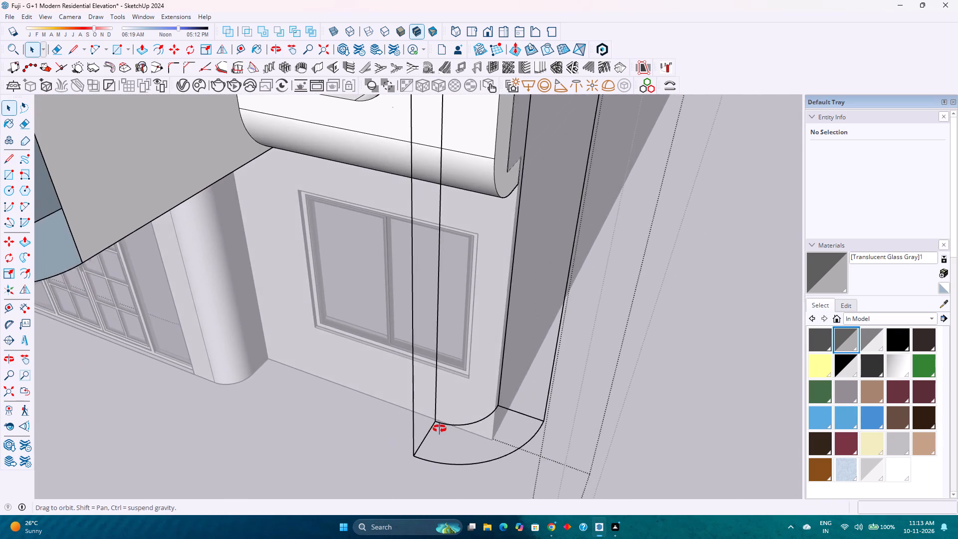
{"action": "middle_click_drag", "start_coordinate": [440, 429], "coordinate": [513, 411]}
{"action": "scroll", "coordinate": [688, 356], "scroll_direction": "up", "scroll_amount": 4}
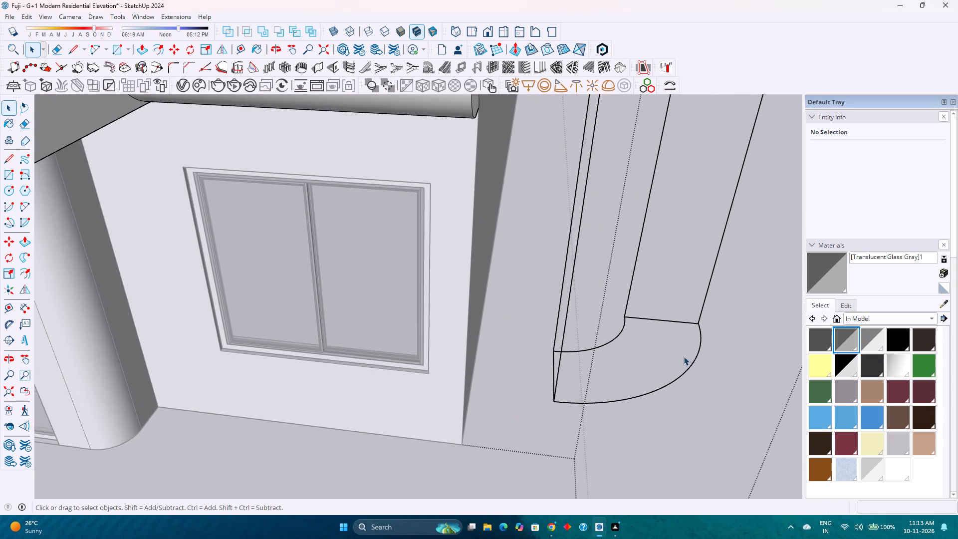
{"action": "scroll", "coordinate": [683, 356], "scroll_direction": "up", "scroll_amount": 1}
{"action": "middle_click_drag", "start_coordinate": [683, 356], "coordinate": [662, 366]}
{"action": "key", "text": "l"}
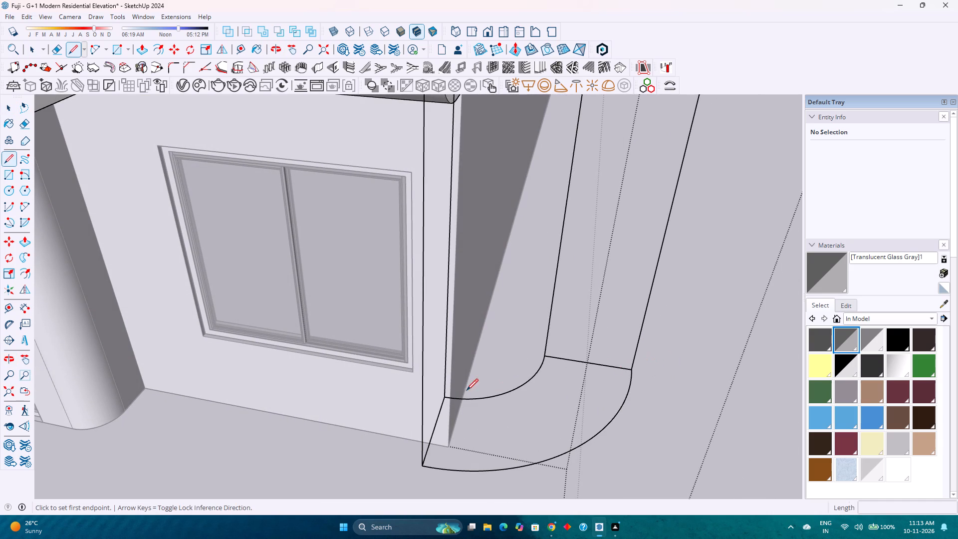
{"action": "left_click", "coordinate": [443, 397]}
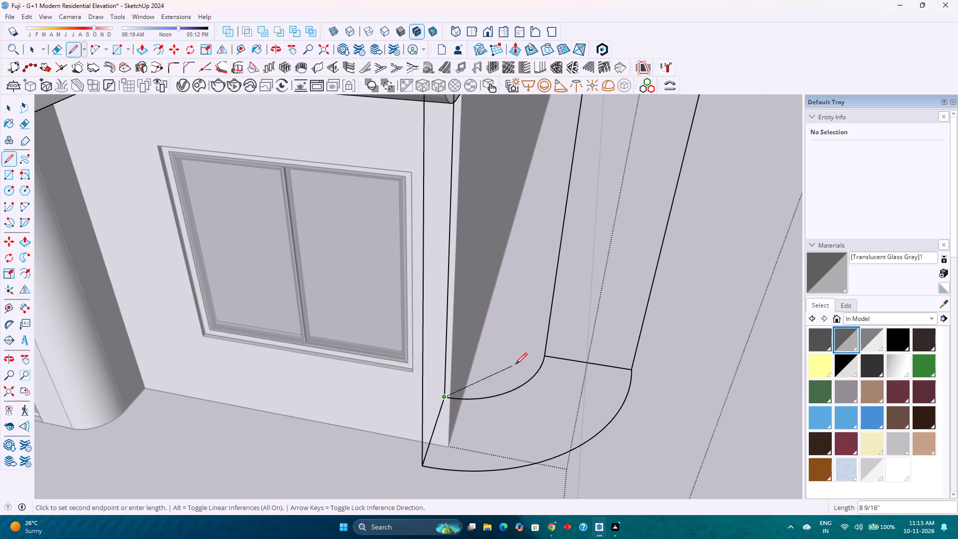
{"action": "left_click", "coordinate": [544, 356]}
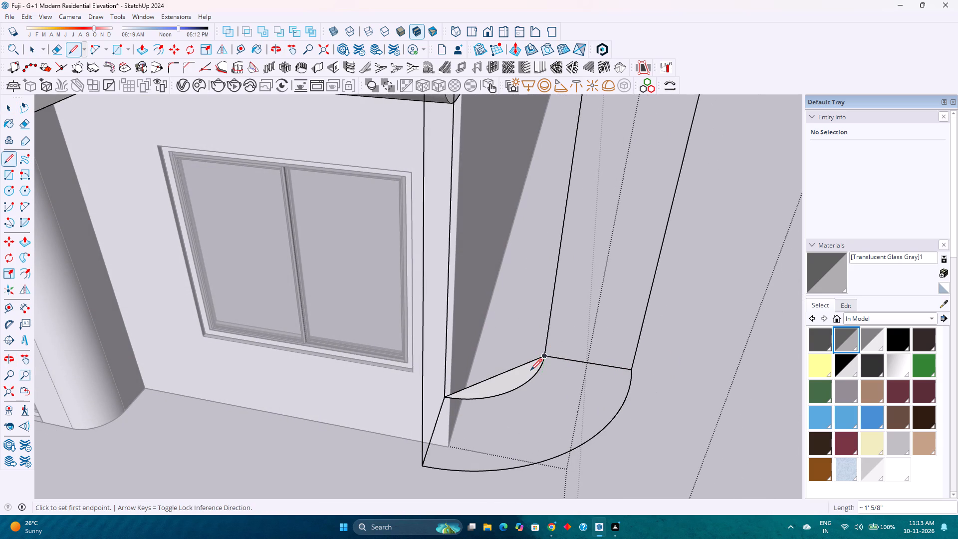
{"action": "key", "text": "space"}
Offset the small face enclosed by the bottom inner arc 9" outward.
{"action": "left_click", "coordinate": [509, 385]}
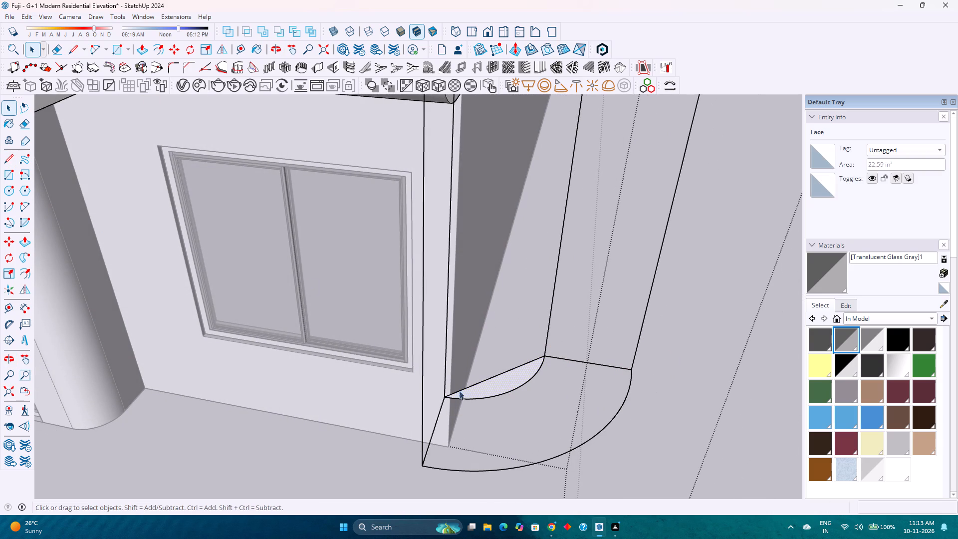
{"action": "left_click", "coordinate": [479, 399]}
{"action": "left_click", "coordinate": [481, 393]}
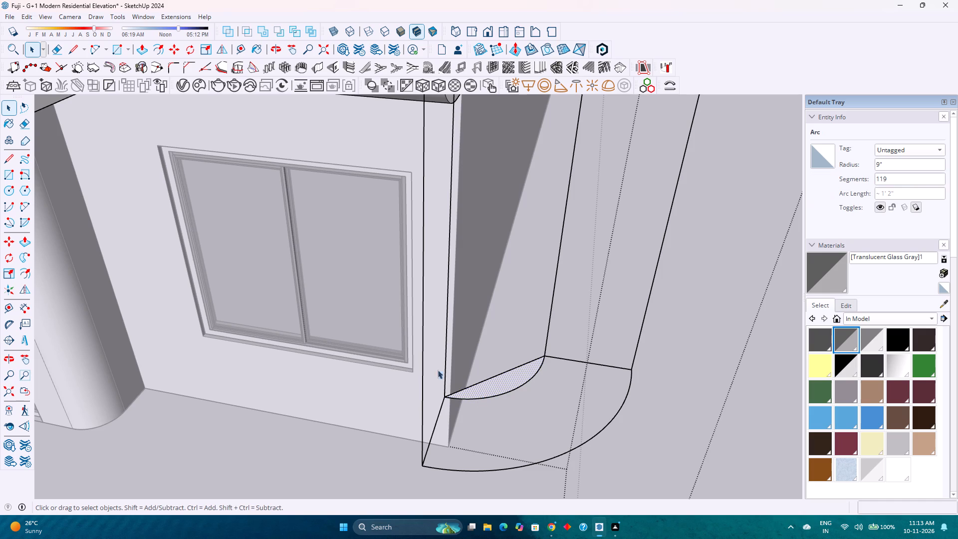
{"action": "left_click", "coordinate": [159, 50]}
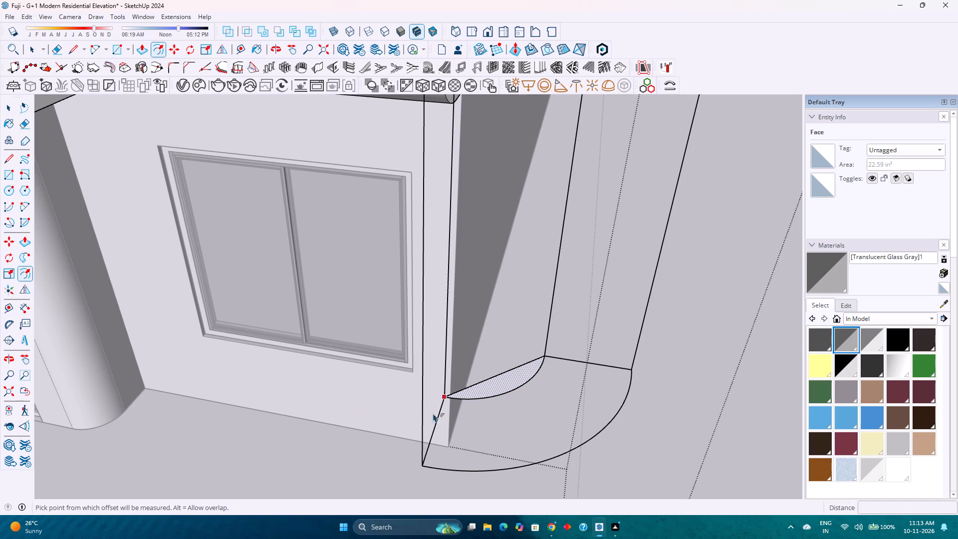
{"action": "left_click", "coordinate": [518, 395]}
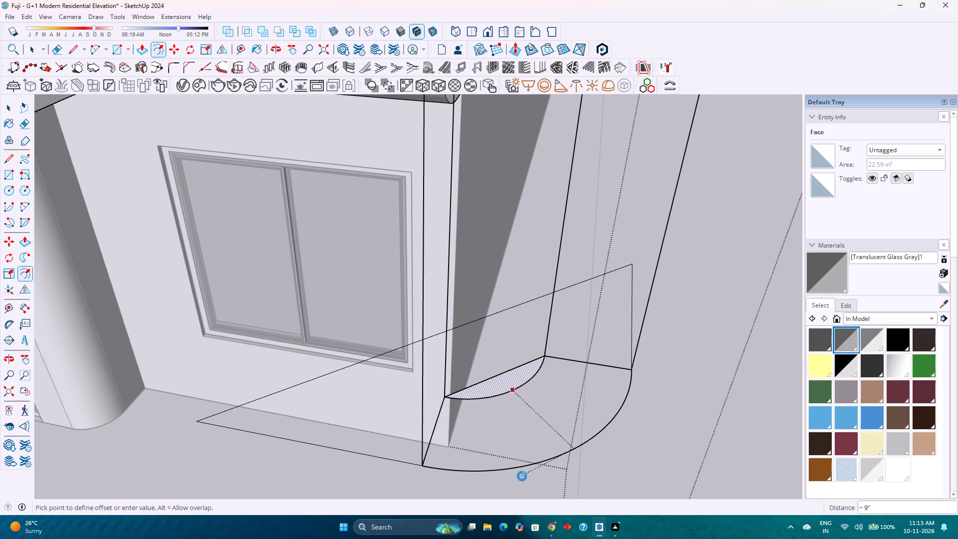
{"action": "key", "text": "9"}
{"action": "key", "text": "Return"}
{"action": "key", "text": "space"}
Erase the three surplus straight edges of the offset that extend beyond the bottom corner outline.
{"action": "scroll", "coordinate": [480, 426], "scroll_direction": "up", "scroll_amount": 2}
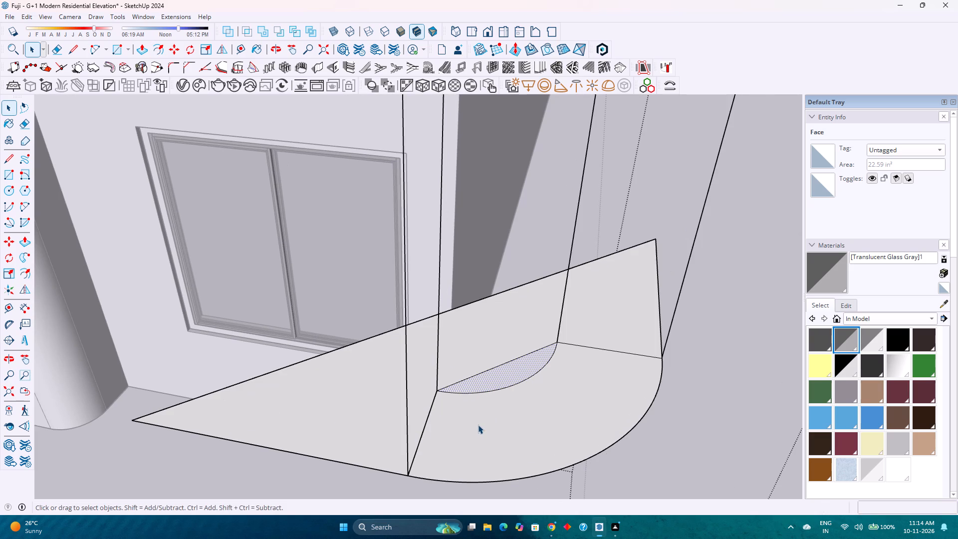
{"action": "middle_click_drag", "start_coordinate": [472, 425], "coordinate": [518, 446], "text": "shift"}
{"action": "middle_click", "coordinate": [518, 446], "text": "shift"}
{"action": "key", "text": "e"}
{"action": "left_click_drag", "start_coordinate": [308, 464], "coordinate": [310, 471]}
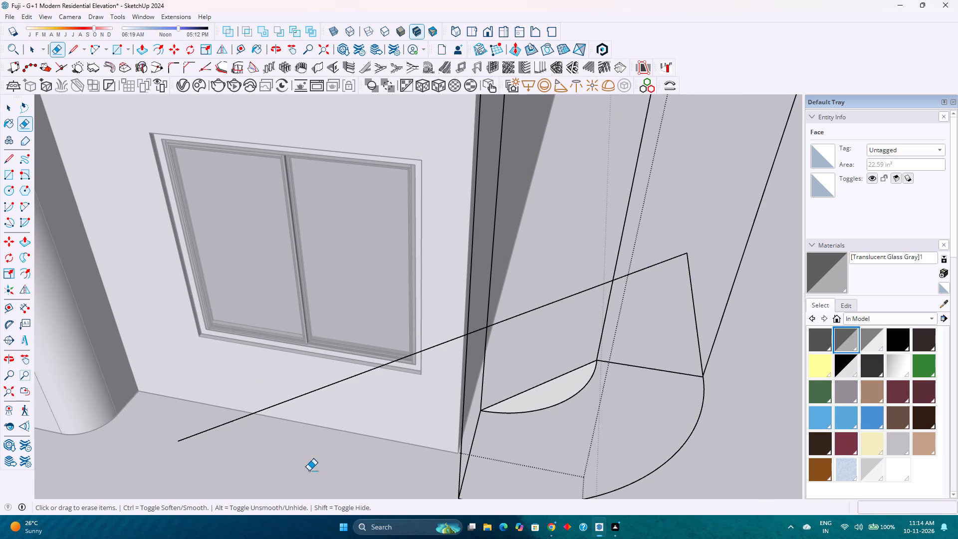
{"action": "left_click_drag", "start_coordinate": [316, 390], "coordinate": [318, 397]}
{"action": "left_click", "coordinate": [689, 307]}
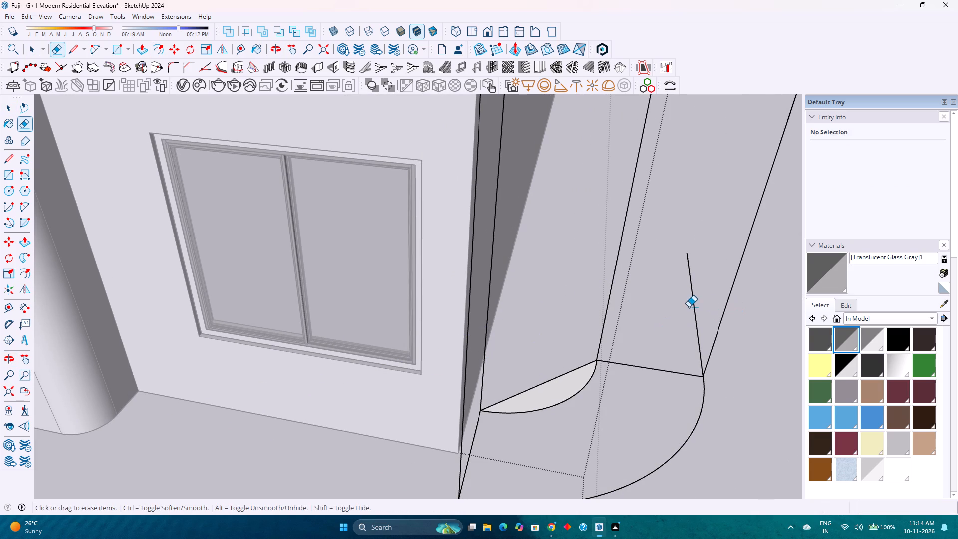
{"action": "left_click", "coordinate": [696, 306]}
{"action": "left_click", "coordinate": [693, 305]}
Erase and redraw the 9" side line joining the bottom arcs at the end nearest the rounded column.
{"action": "scroll", "coordinate": [642, 313], "scroll_direction": "down", "scroll_amount": 4}
{"action": "scroll", "coordinate": [661, 369], "scroll_direction": "up", "scroll_amount": 1}
{"action": "middle_click_drag", "start_coordinate": [659, 370], "coordinate": [573, 374]}
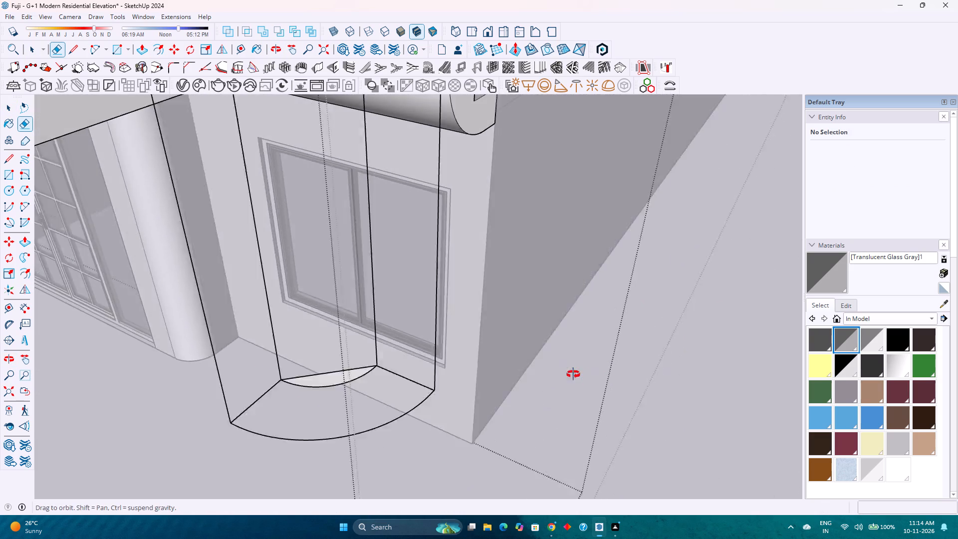
{"action": "middle_click_drag", "start_coordinate": [573, 374], "coordinate": [554, 374]}
{"action": "middle_click", "coordinate": [554, 374]}
{"action": "middle_click_drag", "start_coordinate": [260, 405], "coordinate": [343, 401], "text": "shift"}
{"action": "scroll", "coordinate": [347, 398], "scroll_direction": "up", "scroll_amount": 3}
{"action": "middle_click_drag", "start_coordinate": [346, 398], "coordinate": [346, 406]}
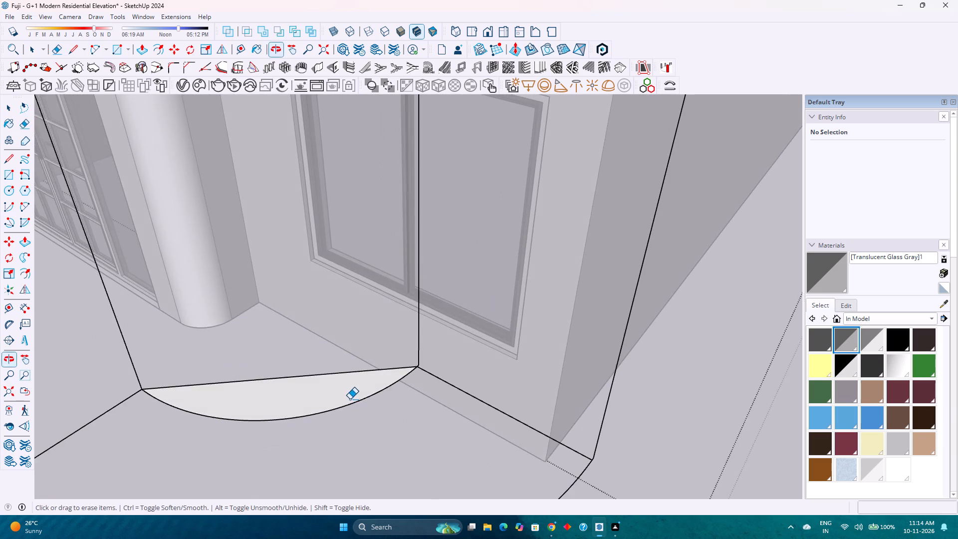
{"action": "scroll", "coordinate": [350, 398], "scroll_direction": "down", "scroll_amount": 4}
{"action": "middle_click_drag", "start_coordinate": [282, 413], "coordinate": [392, 351], "text": "shift"}
{"action": "left_click_drag", "start_coordinate": [285, 360], "coordinate": [273, 348]}
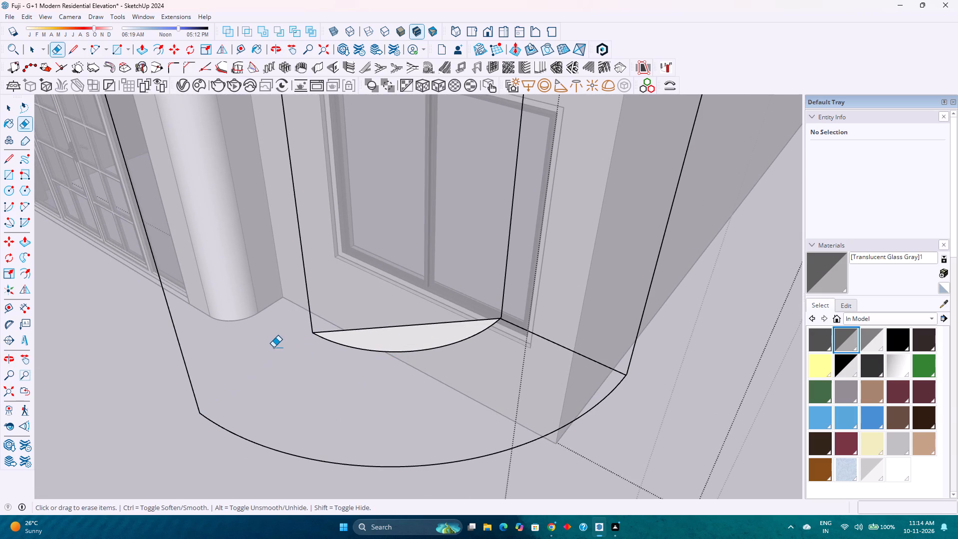
{"action": "key", "text": "l"}
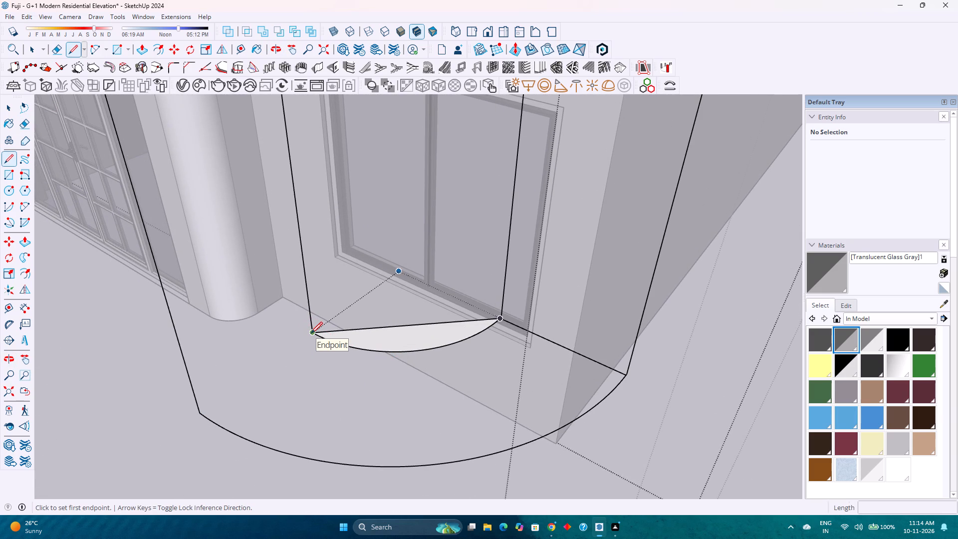
{"action": "left_click", "coordinate": [311, 333]}
{"action": "left_click", "coordinate": [200, 413]}
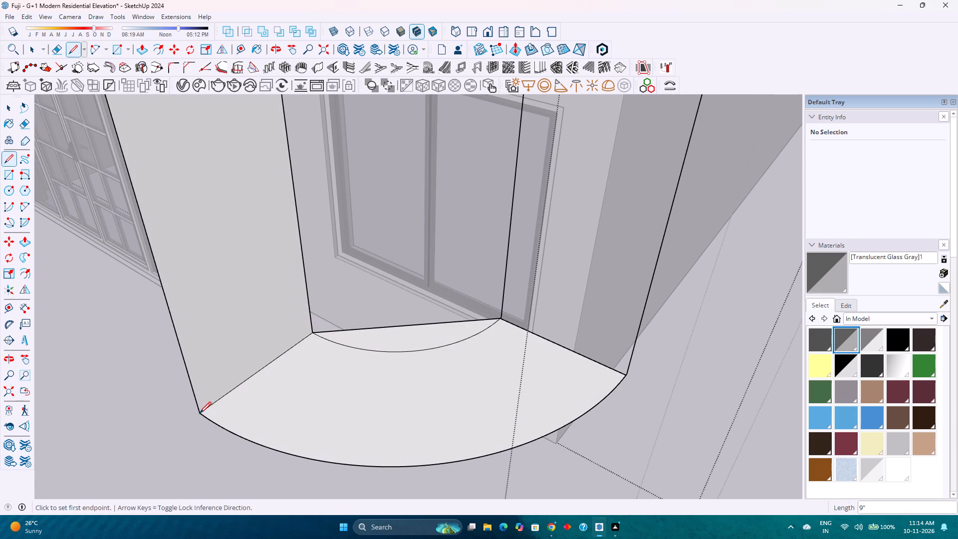
Delete the vertical side face, the face inside the bottom inner arc, and that arc's straight closing line.
{"action": "key", "text": "space"}
{"action": "left_click", "coordinate": [248, 311]}
{"action": "key", "text": "Delete"}
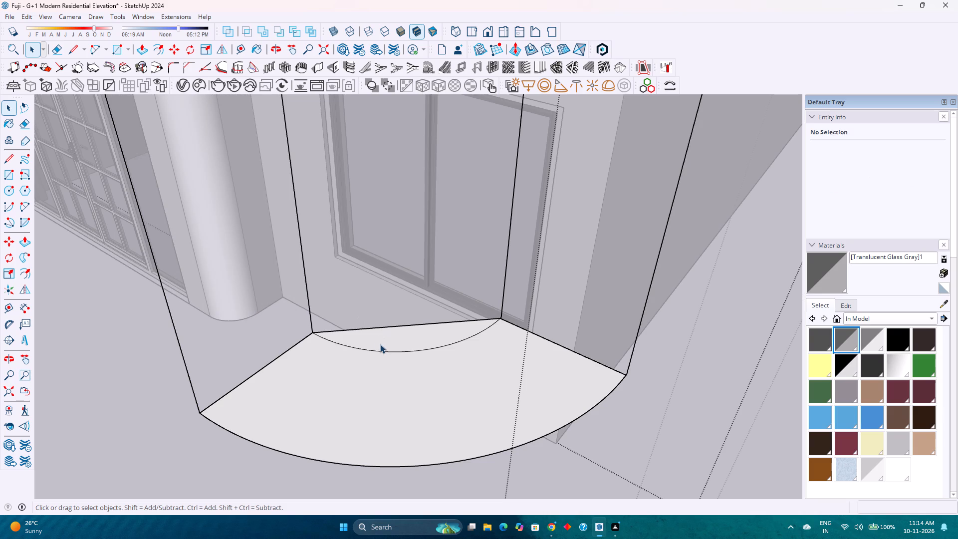
{"action": "left_click", "coordinate": [380, 344]}
{"action": "key", "text": "Delete"}
{"action": "scroll", "coordinate": [363, 402], "scroll_direction": "down", "scroll_amount": 4}
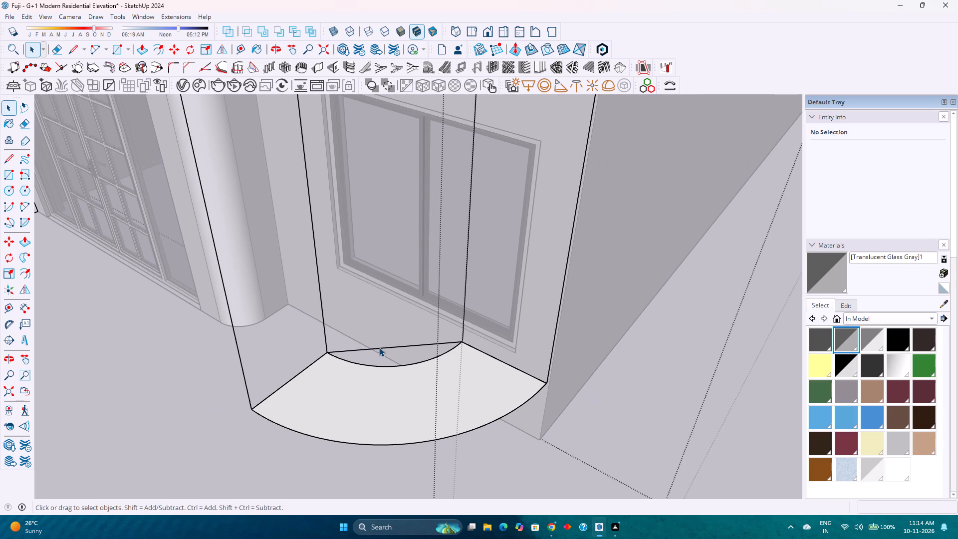
{"action": "left_click", "coordinate": [379, 347]}
{"action": "key", "text": "Delete"}
Erase the four vertical edges linking the curved bottom face to the copied top outline.
{"action": "key", "text": "e"}
{"action": "left_click_drag", "start_coordinate": [331, 314], "coordinate": [265, 342]}
{"action": "left_click_drag", "start_coordinate": [252, 346], "coordinate": [228, 357]}
{"action": "left_click_drag", "start_coordinate": [460, 284], "coordinate": [462, 286]}
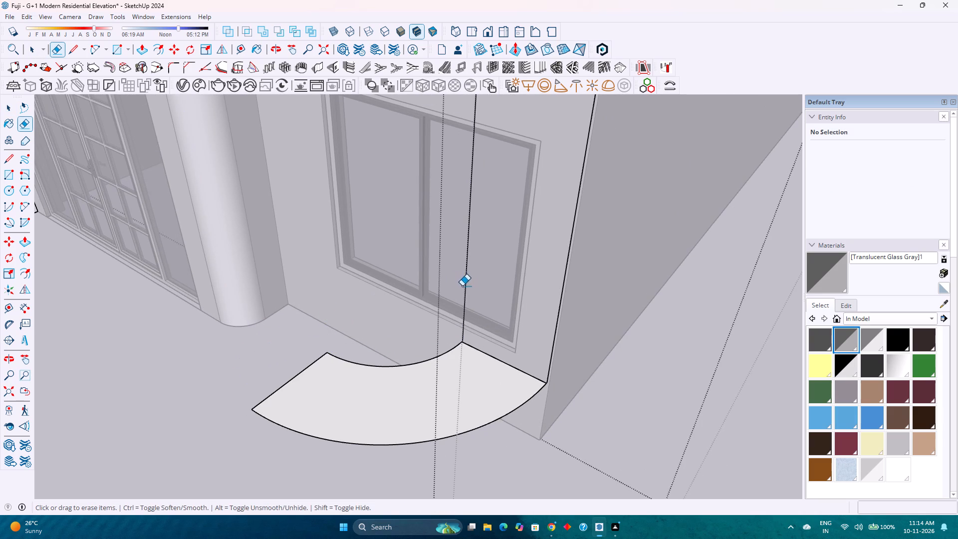
{"action": "left_click_drag", "start_coordinate": [462, 286], "coordinate": [470, 289]}
{"action": "left_click_drag", "start_coordinate": [551, 326], "coordinate": [582, 340]}
{"action": "scroll", "coordinate": [458, 358], "scroll_direction": "down", "scroll_amount": 3}
{"action": "middle_click_drag", "start_coordinate": [439, 338], "coordinate": [468, 391], "text": "shift"}
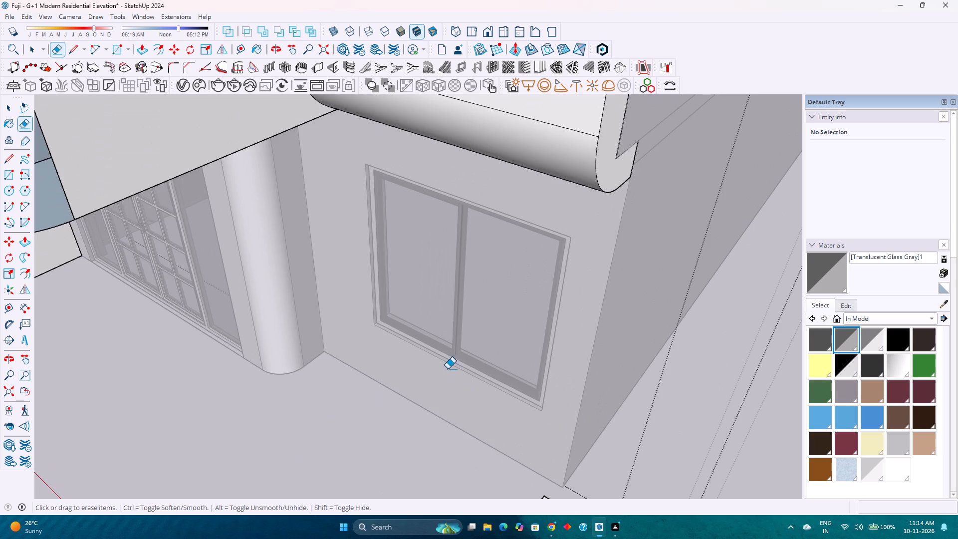
Push/Pull the 9" curved bottom face up about 11' 1 3/8" to the endpoint of the copied top outline.
{"action": "scroll", "coordinate": [446, 367], "scroll_direction": "down", "scroll_amount": 5}
{"action": "key", "text": "p"}
{"action": "left_click", "coordinate": [459, 427]}
{"action": "scroll", "coordinate": [435, 335], "scroll_direction": "down", "scroll_amount": 6}
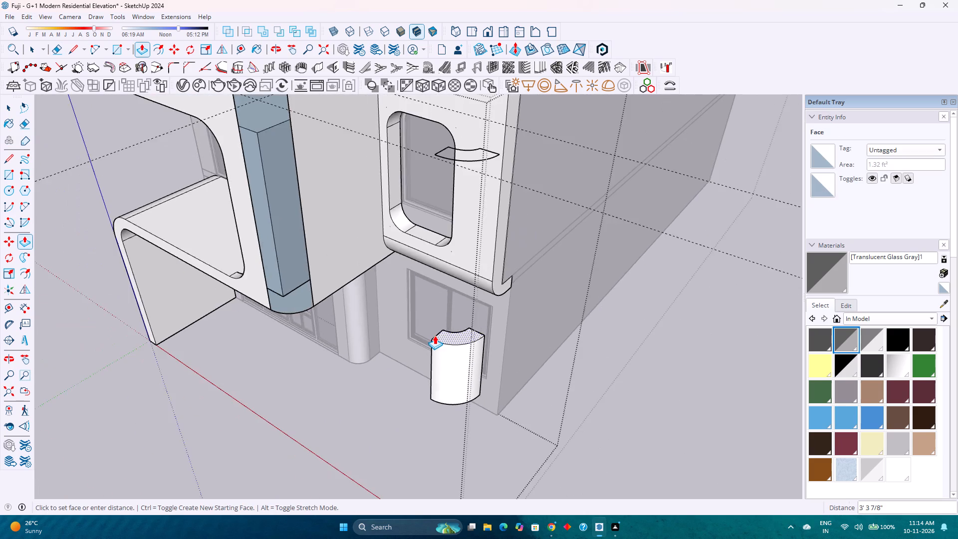
{"action": "scroll", "coordinate": [435, 335], "scroll_direction": "down", "scroll_amount": 4}
{"action": "middle_click_drag", "start_coordinate": [415, 266], "coordinate": [429, 350], "text": "shift"}
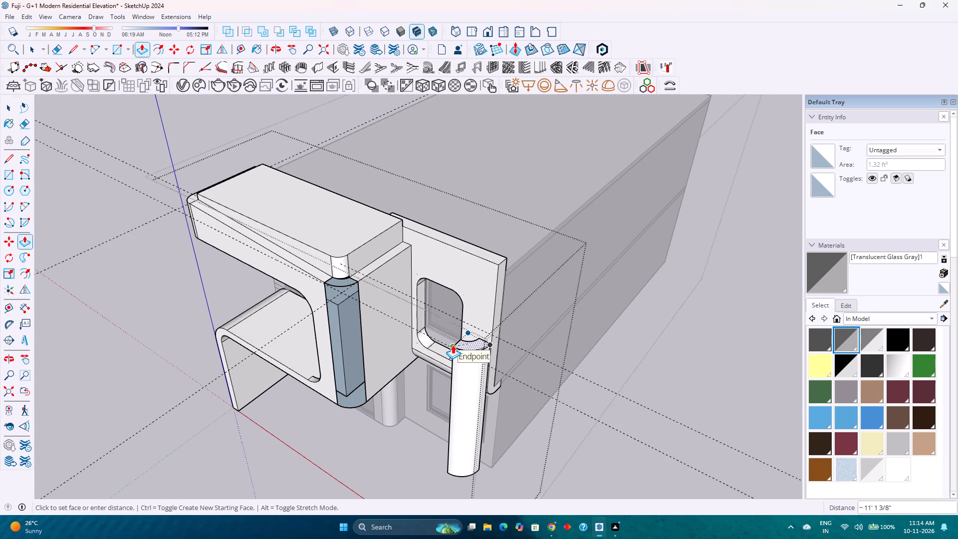
{"action": "left_click", "coordinate": [453, 345]}
{"action": "scroll", "coordinate": [455, 352], "scroll_direction": "up", "scroll_amount": 12}
{"action": "scroll", "coordinate": [483, 355], "scroll_direction": "down", "scroll_amount": 1}
{"action": "scroll", "coordinate": [483, 355], "scroll_direction": "up", "scroll_amount": 2}
{"action": "middle_click_drag", "start_coordinate": [480, 353], "coordinate": [418, 325]}
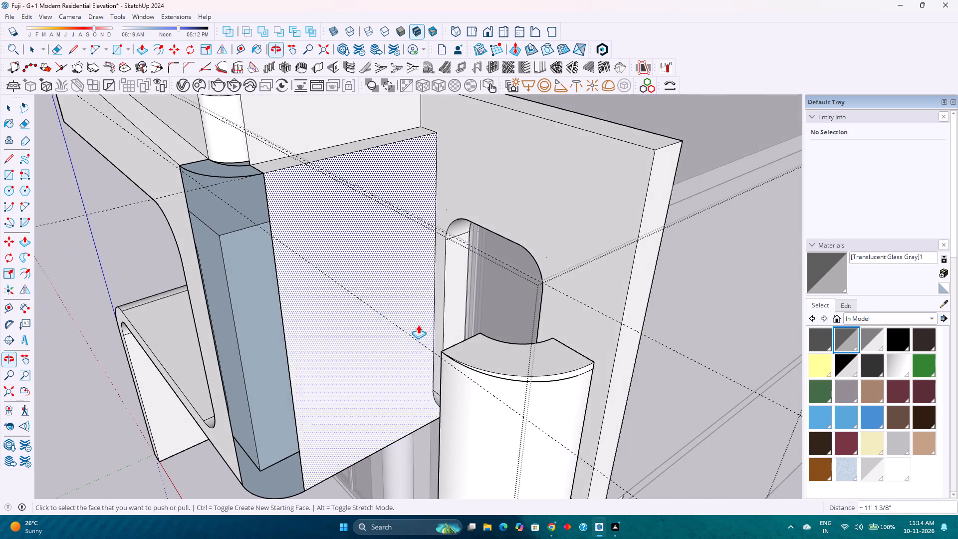
Select the extruded curved block's top face with its bounding edges for the Rotate tool.
{"action": "key", "text": "space"}
{"action": "scroll", "coordinate": [510, 365], "scroll_direction": "up", "scroll_amount": 6}
{"action": "scroll", "coordinate": [503, 365], "scroll_direction": "up", "scroll_amount": 1, "text": "shift"}
{"action": "middle_click_drag", "start_coordinate": [500, 365], "coordinate": [445, 342], "text": "shift"}
{"action": "double_click", "coordinate": [452, 339]}
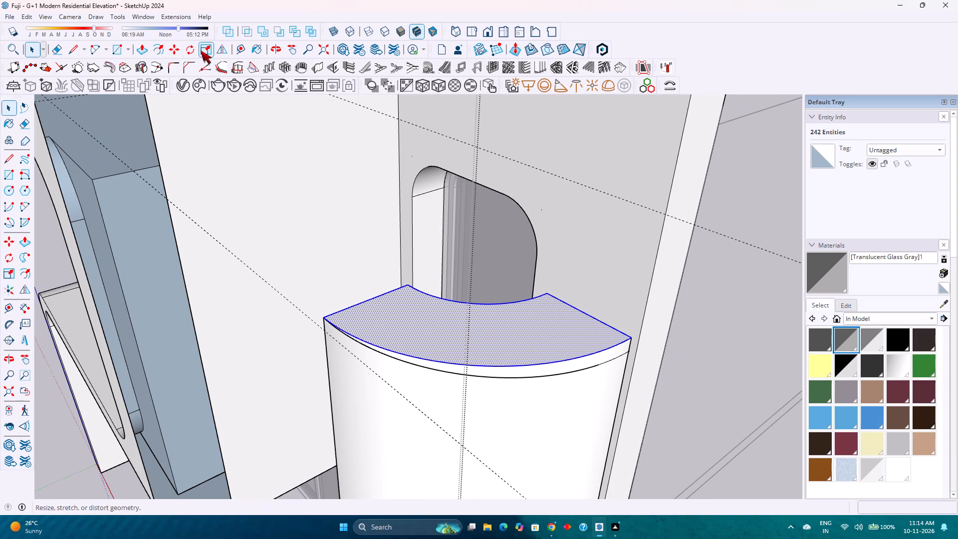
{"action": "left_click", "coordinate": [184, 45]}
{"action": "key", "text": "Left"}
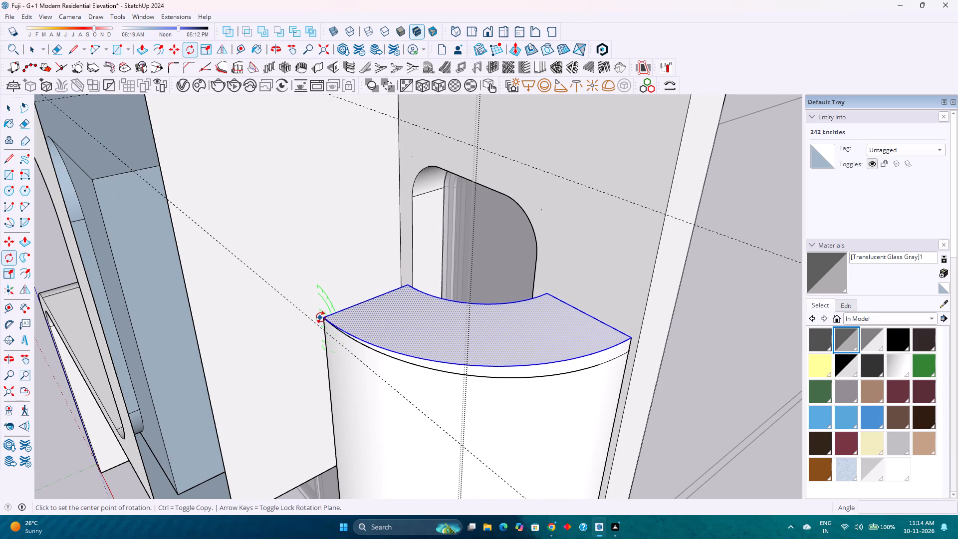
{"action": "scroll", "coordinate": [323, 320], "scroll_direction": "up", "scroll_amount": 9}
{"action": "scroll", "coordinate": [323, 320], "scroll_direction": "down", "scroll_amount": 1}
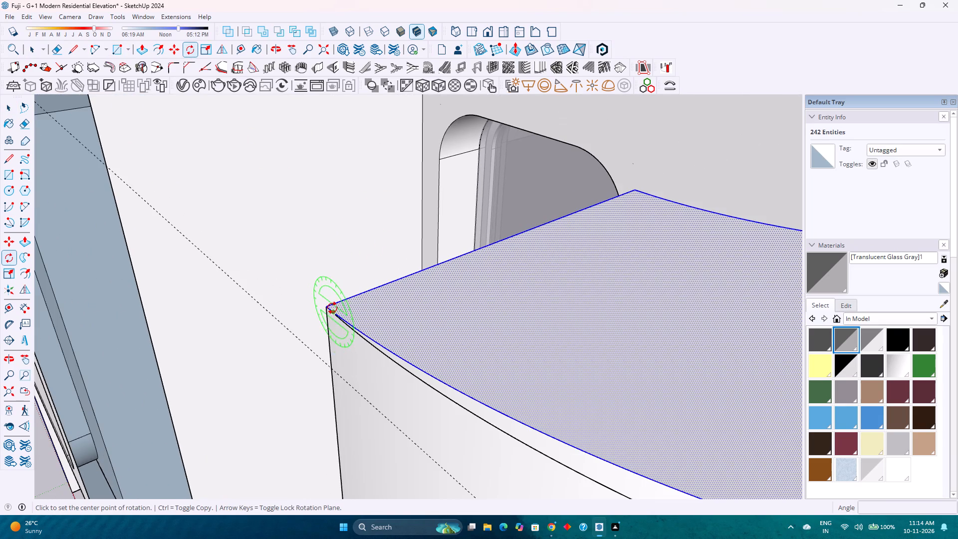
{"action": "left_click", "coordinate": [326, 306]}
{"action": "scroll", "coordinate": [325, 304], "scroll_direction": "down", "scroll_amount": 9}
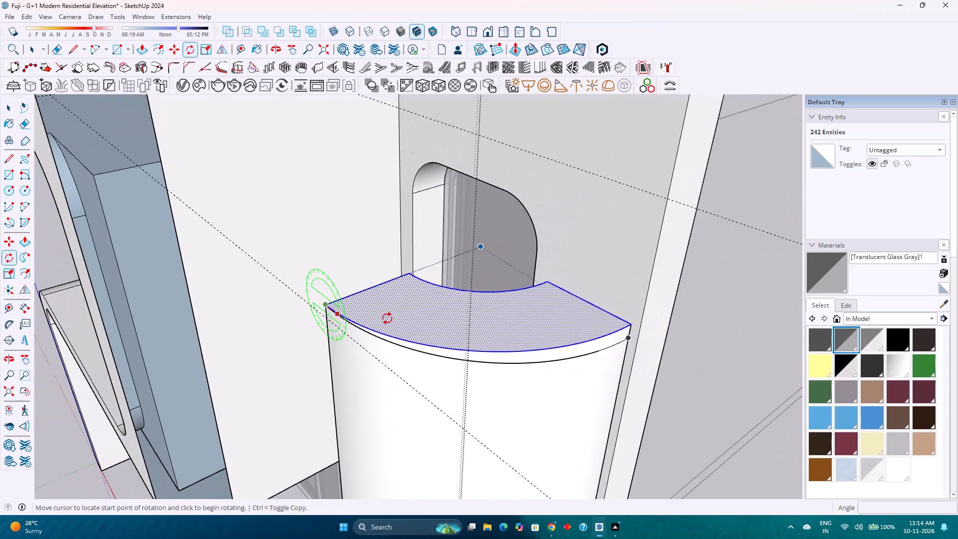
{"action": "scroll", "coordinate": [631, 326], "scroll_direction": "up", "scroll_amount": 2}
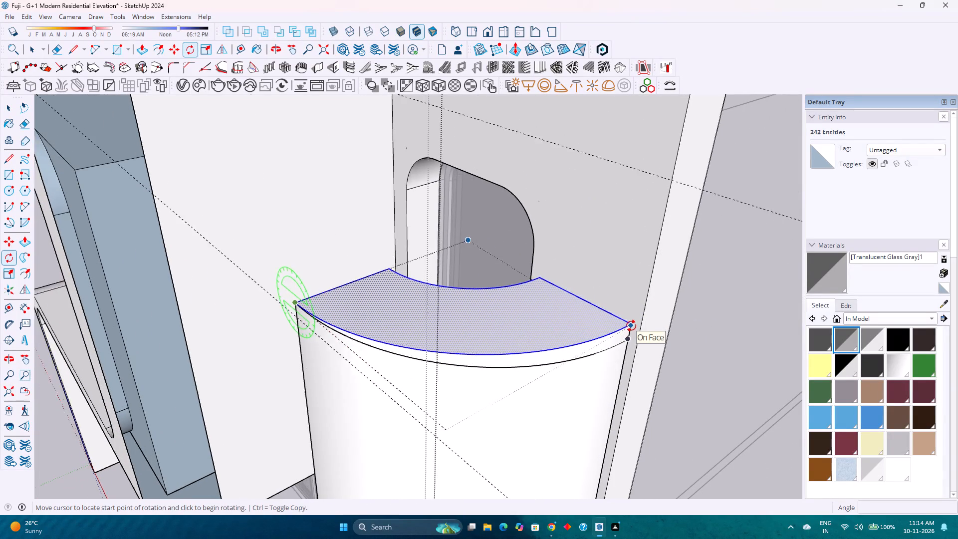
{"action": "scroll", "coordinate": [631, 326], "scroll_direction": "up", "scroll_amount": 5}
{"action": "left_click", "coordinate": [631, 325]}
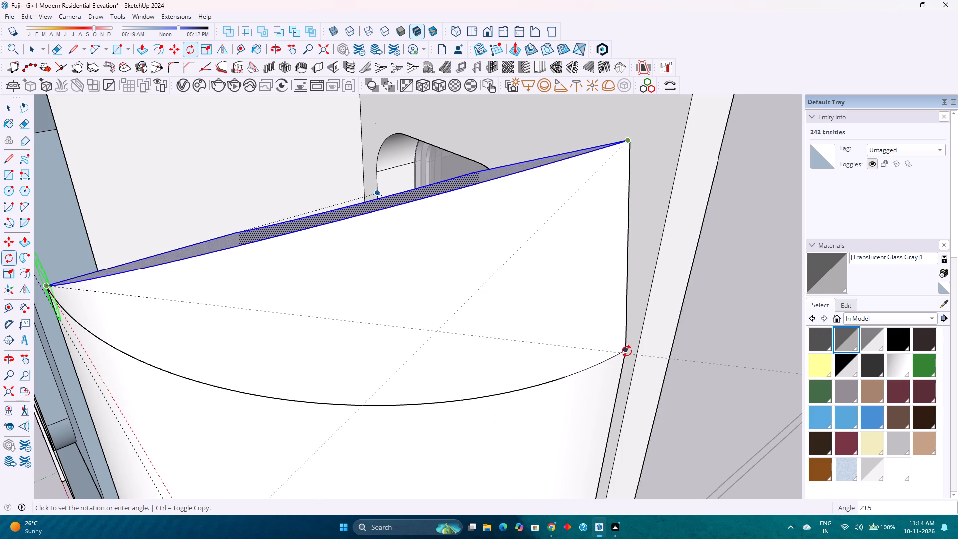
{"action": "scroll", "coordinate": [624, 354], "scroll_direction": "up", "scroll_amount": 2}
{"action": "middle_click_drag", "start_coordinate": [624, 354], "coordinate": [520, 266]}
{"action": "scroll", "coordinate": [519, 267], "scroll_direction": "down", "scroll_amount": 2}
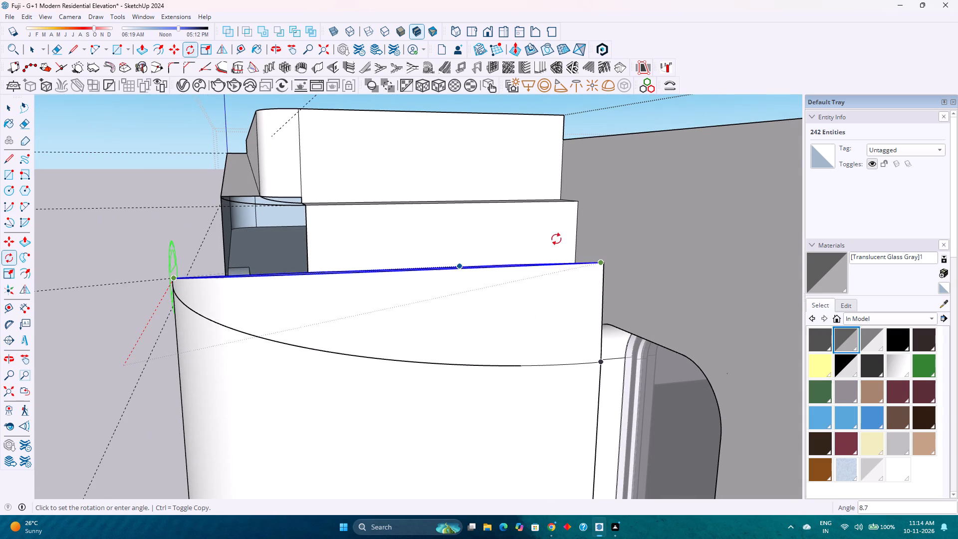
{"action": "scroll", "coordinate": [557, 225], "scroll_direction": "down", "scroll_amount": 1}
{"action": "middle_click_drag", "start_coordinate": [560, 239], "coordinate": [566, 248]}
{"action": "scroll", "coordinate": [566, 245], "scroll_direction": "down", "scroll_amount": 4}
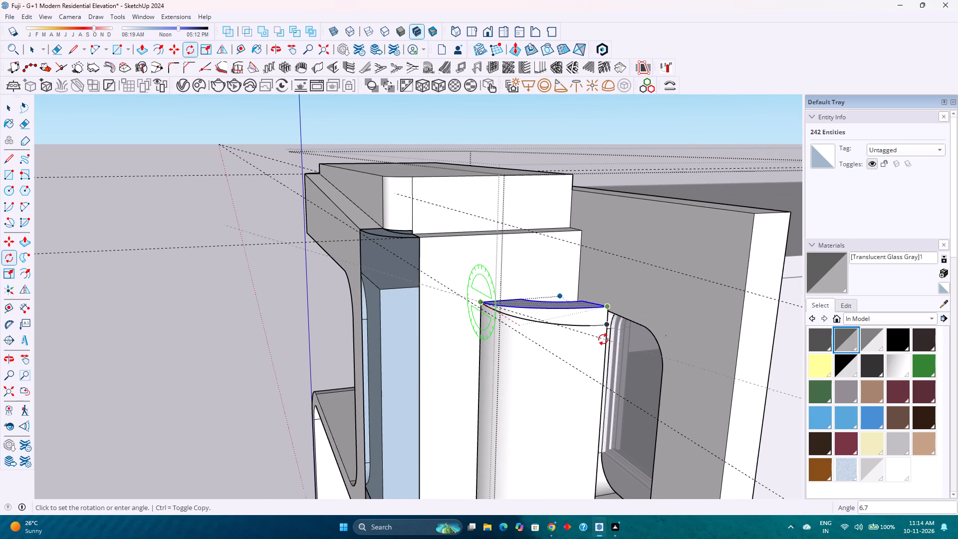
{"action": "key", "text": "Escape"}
Rotate the selected top face about 4.2° around its inner corner, bringing its far outer corner to the side outline's endpoint.
{"action": "scroll", "coordinate": [523, 293], "scroll_direction": "up", "scroll_amount": 1}
{"action": "left_click", "coordinate": [521, 299]}
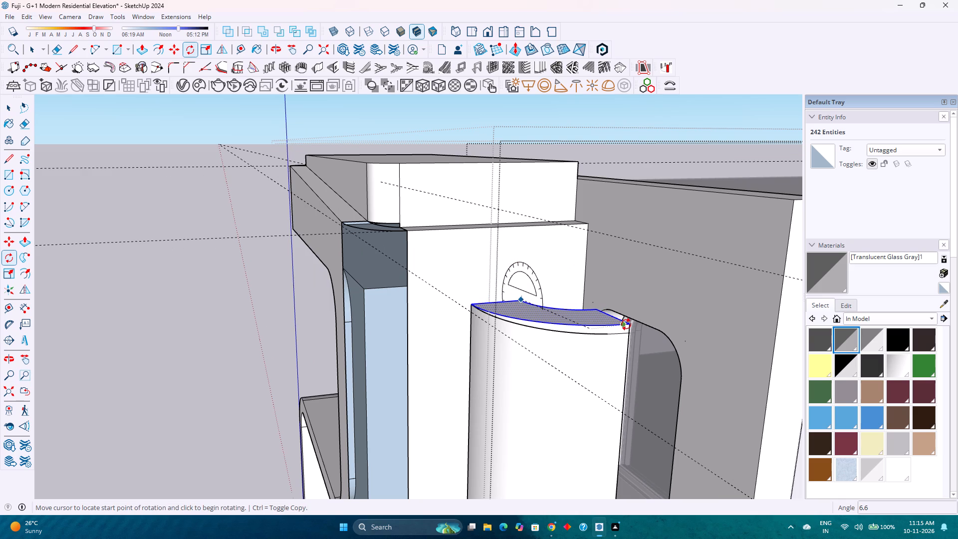
{"action": "scroll", "coordinate": [628, 324], "scroll_direction": "up", "scroll_amount": 9}
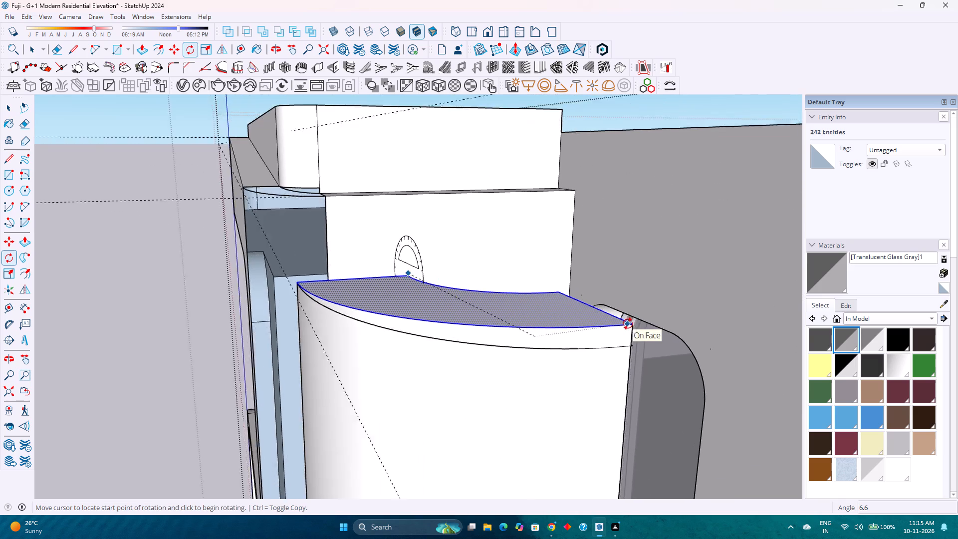
{"action": "scroll", "coordinate": [628, 324], "scroll_direction": "up", "scroll_amount": 5}
{"action": "left_click", "coordinate": [638, 322]}
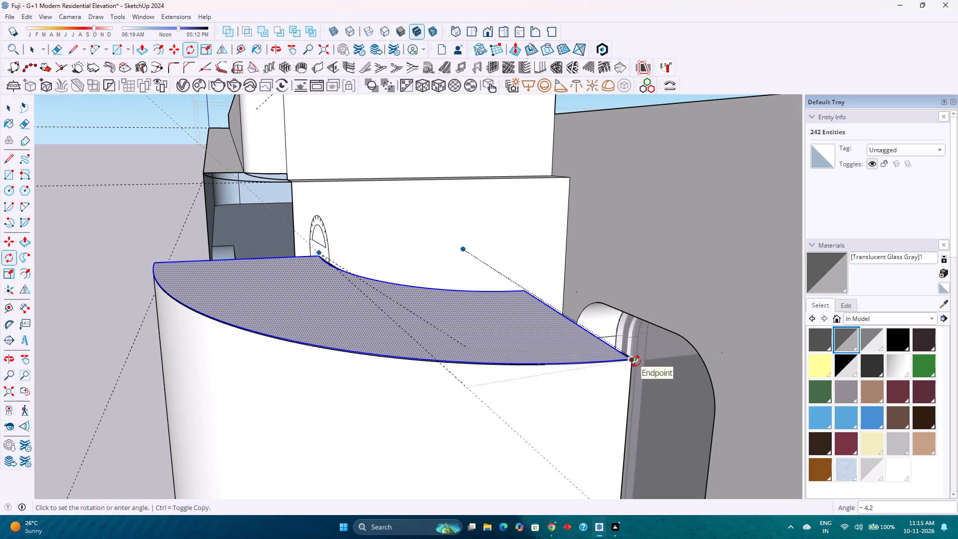
{"action": "left_click", "coordinate": [636, 361]}
{"action": "scroll", "coordinate": [602, 374], "scroll_direction": "up", "scroll_amount": 3}
{"action": "middle_click_drag", "start_coordinate": [627, 364], "coordinate": [516, 371]}
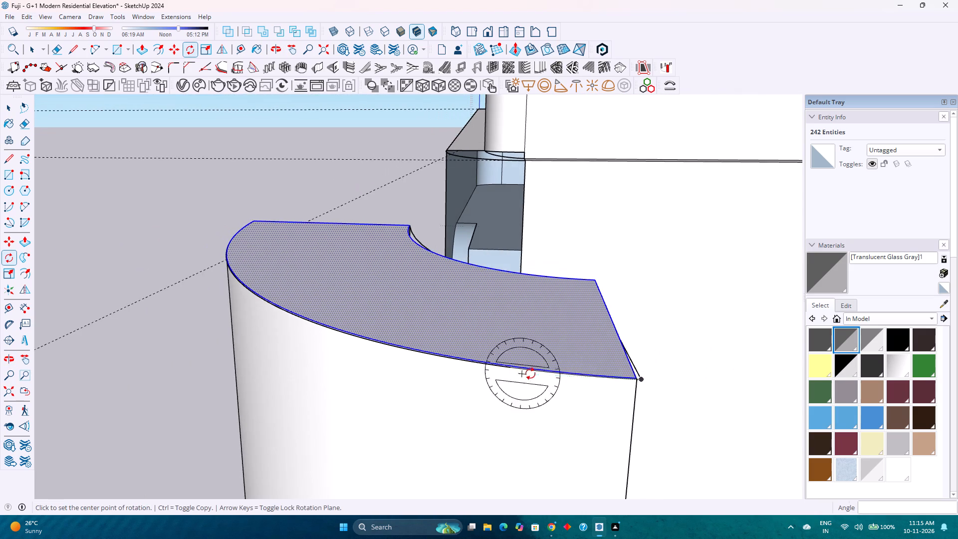
{"action": "scroll", "coordinate": [619, 379], "scroll_direction": "up", "scroll_amount": 7}
{"action": "scroll", "coordinate": [658, 384], "scroll_direction": "down", "scroll_amount": 3}
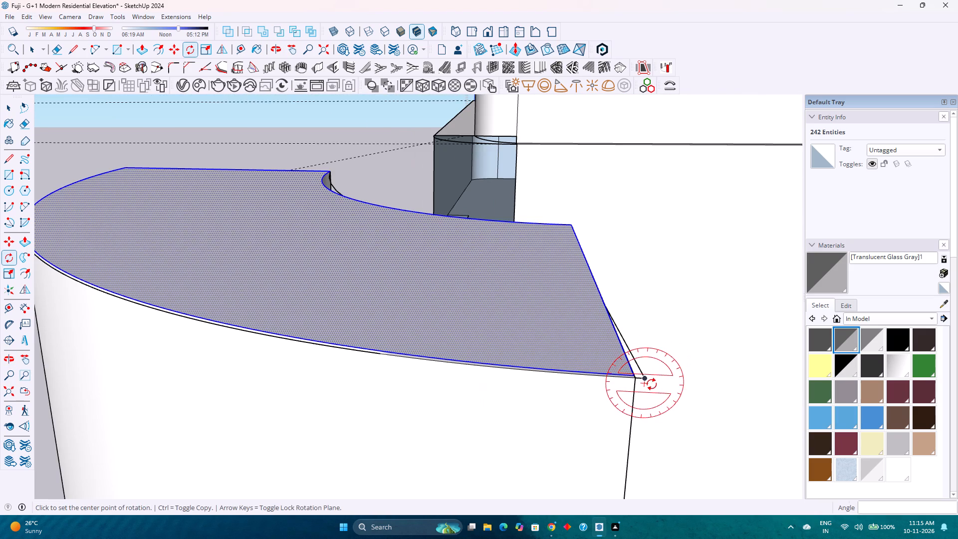
Erase the leftover side edge projecting beyond the rotated top face's outer corner.
{"action": "key", "text": "e"}
{"action": "left_click", "coordinate": [646, 377]}
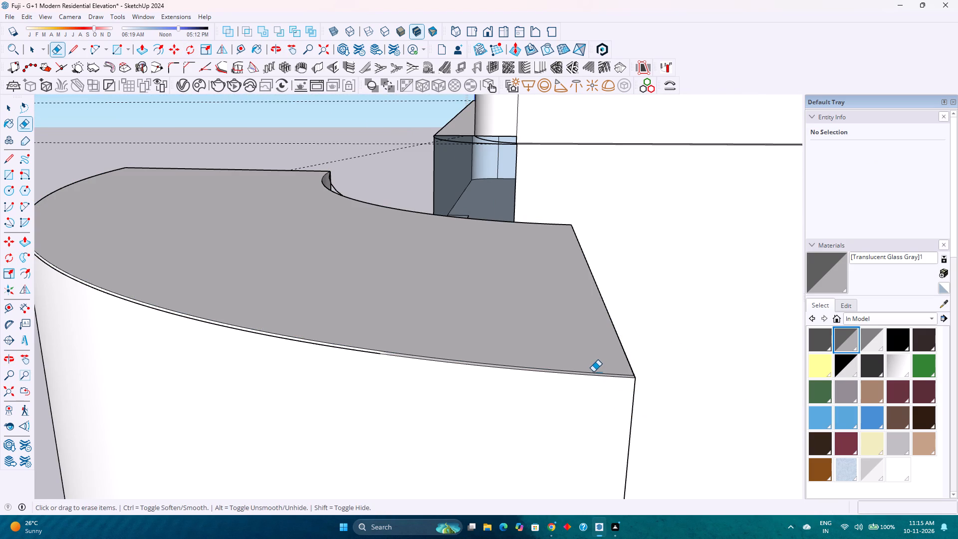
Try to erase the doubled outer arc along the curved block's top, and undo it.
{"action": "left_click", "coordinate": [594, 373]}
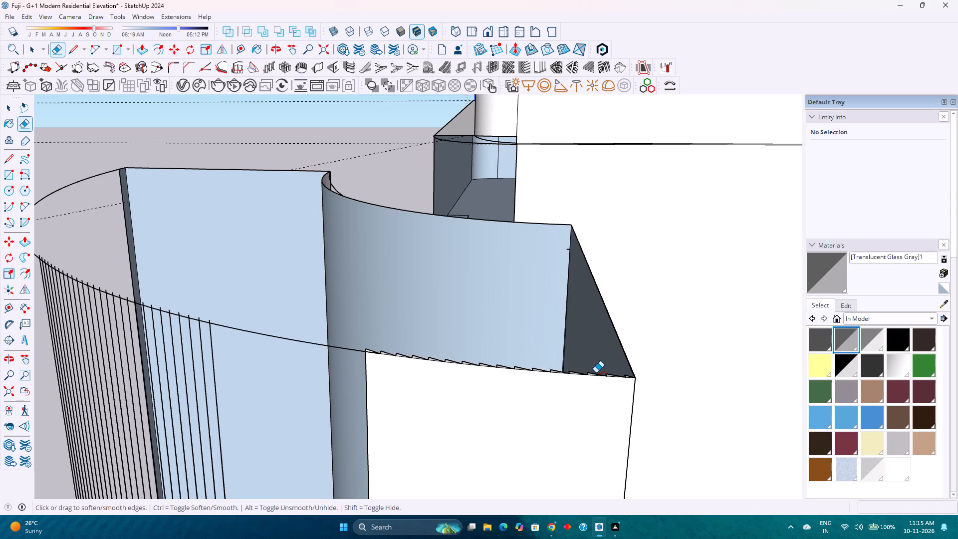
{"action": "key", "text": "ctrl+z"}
Delete the leftover inner arc that lies outside the curved block's rotated top face.
{"action": "key", "text": "space"}
{"action": "scroll", "coordinate": [367, 334], "scroll_direction": "down", "scroll_amount": 5}
{"action": "scroll", "coordinate": [147, 291], "scroll_direction": "up", "scroll_amount": 1}
{"action": "middle_click_drag", "start_coordinate": [160, 292], "coordinate": [175, 300]}
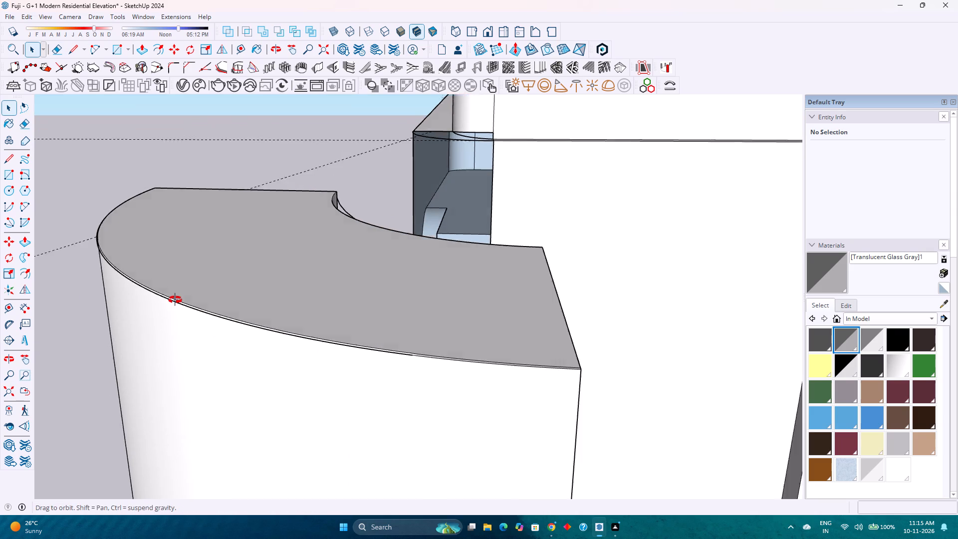
{"action": "middle_click_drag", "start_coordinate": [175, 300], "coordinate": [367, 322]}
{"action": "scroll", "coordinate": [328, 349], "scroll_direction": "up", "scroll_amount": 2}
{"action": "middle_click_drag", "start_coordinate": [328, 349], "coordinate": [548, 273]}
{"action": "scroll", "coordinate": [548, 273], "scroll_direction": "up", "scroll_amount": 1}
{"action": "scroll", "coordinate": [546, 273], "scroll_direction": "down", "scroll_amount": 8}
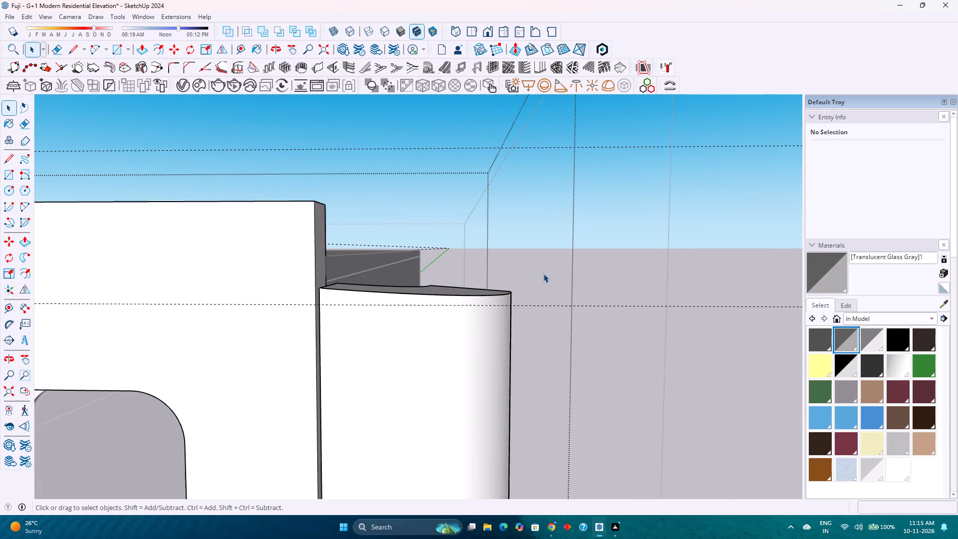
{"action": "middle_click_drag", "start_coordinate": [355, 286], "coordinate": [232, 445]}
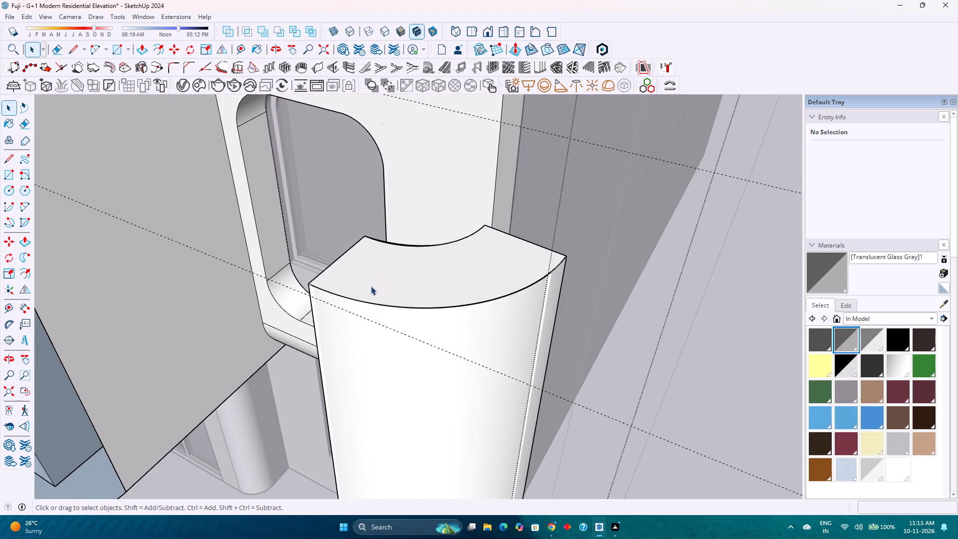
{"action": "middle_click_drag", "start_coordinate": [371, 286], "coordinate": [412, 396]}
{"action": "scroll", "coordinate": [364, 208], "scroll_direction": "up", "scroll_amount": 2}
{"action": "middle_click_drag", "start_coordinate": [365, 208], "coordinate": [423, 348], "text": "shift"}
{"action": "middle_click_drag", "start_coordinate": [420, 278], "coordinate": [473, 328]}
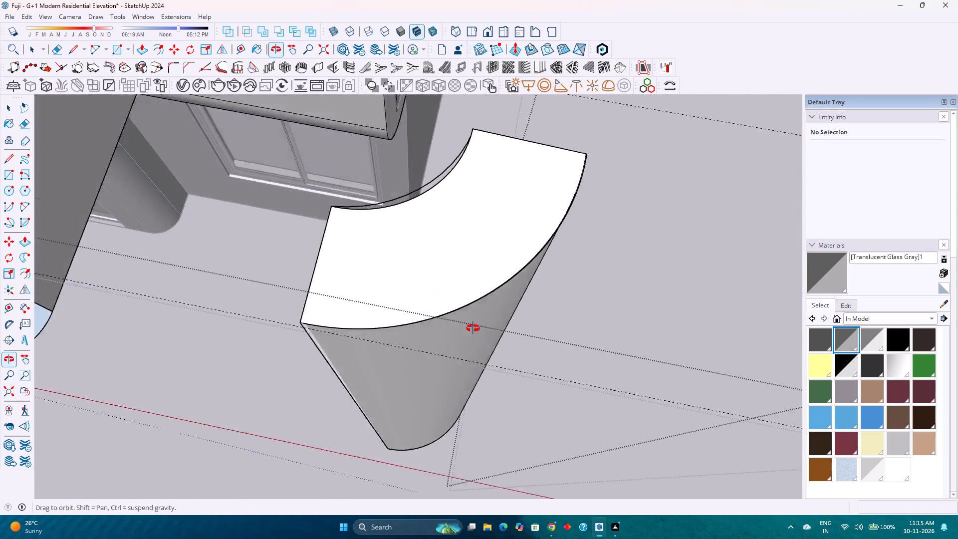
{"action": "middle_click_drag", "start_coordinate": [473, 328], "coordinate": [493, 343]}
{"action": "middle_click", "coordinate": [493, 343]}
{"action": "middle_click_drag", "start_coordinate": [393, 201], "coordinate": [487, 362], "text": "shift"}
{"action": "scroll", "coordinate": [488, 321], "scroll_direction": "up", "scroll_amount": 3}
{"action": "left_click", "coordinate": [482, 309]}
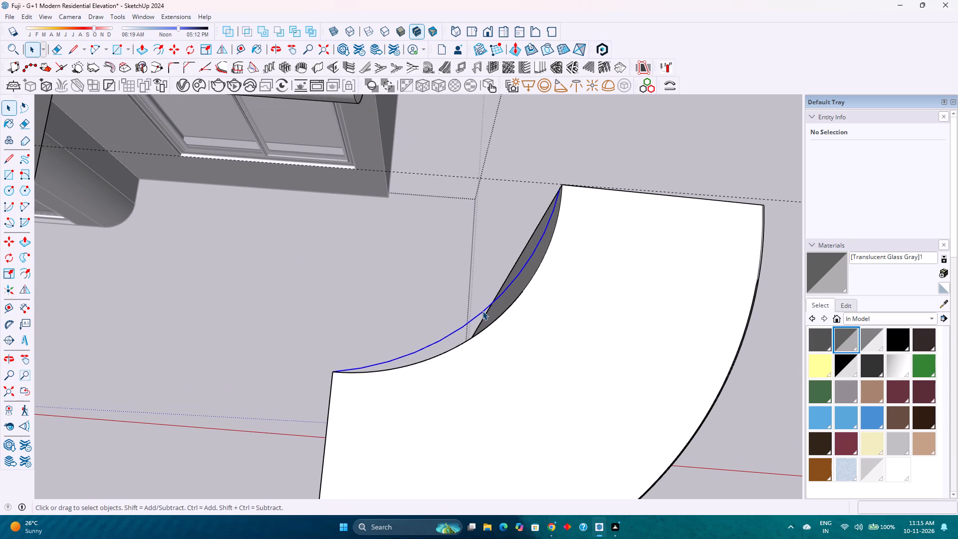
{"action": "key", "text": "Delete"}
Select the whole curved block with all its connected geometry and make it a group.
{"action": "scroll", "coordinate": [351, 304], "scroll_direction": "down", "scroll_amount": 4}
{"action": "middle_click_drag", "start_coordinate": [369, 363], "coordinate": [367, 363]}
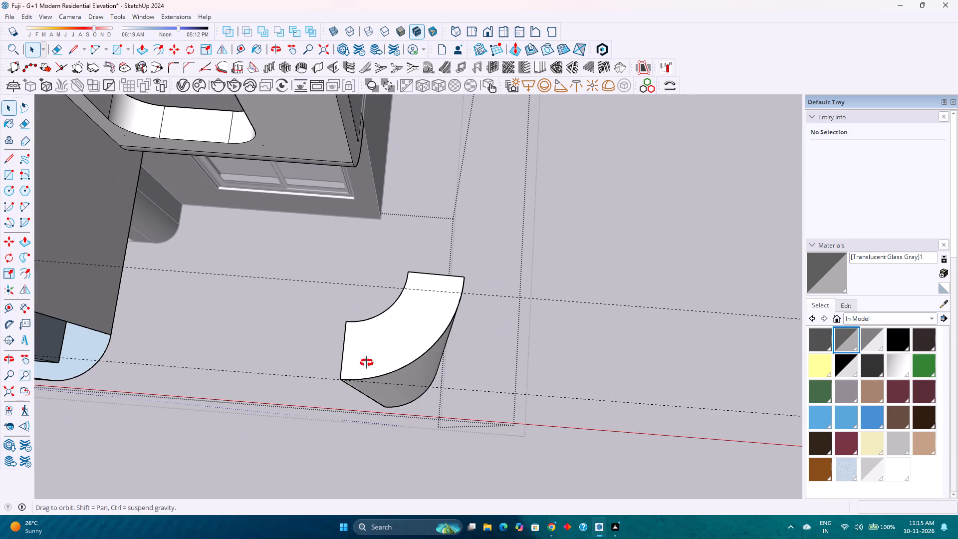
{"action": "middle_click_drag", "start_coordinate": [367, 363], "coordinate": [332, 276]}
{"action": "scroll", "coordinate": [335, 268], "scroll_direction": "down", "scroll_amount": 4}
{"action": "middle_click_drag", "start_coordinate": [360, 404], "coordinate": [187, 324]}
{"action": "scroll", "coordinate": [363, 364], "scroll_direction": "down", "scroll_amount": 4}
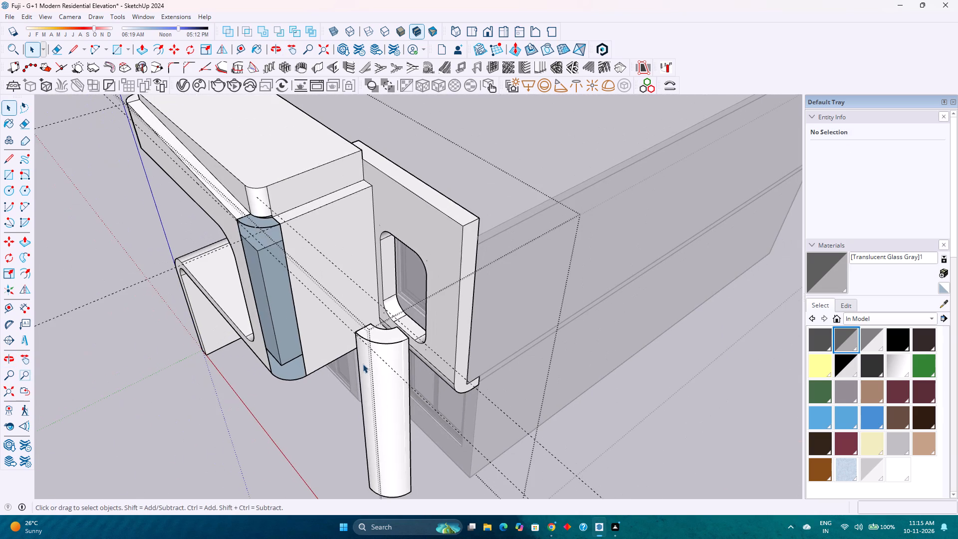
{"action": "triple_click", "coordinate": [376, 348]}
{"action": "right_click", "coordinate": [376, 344]}
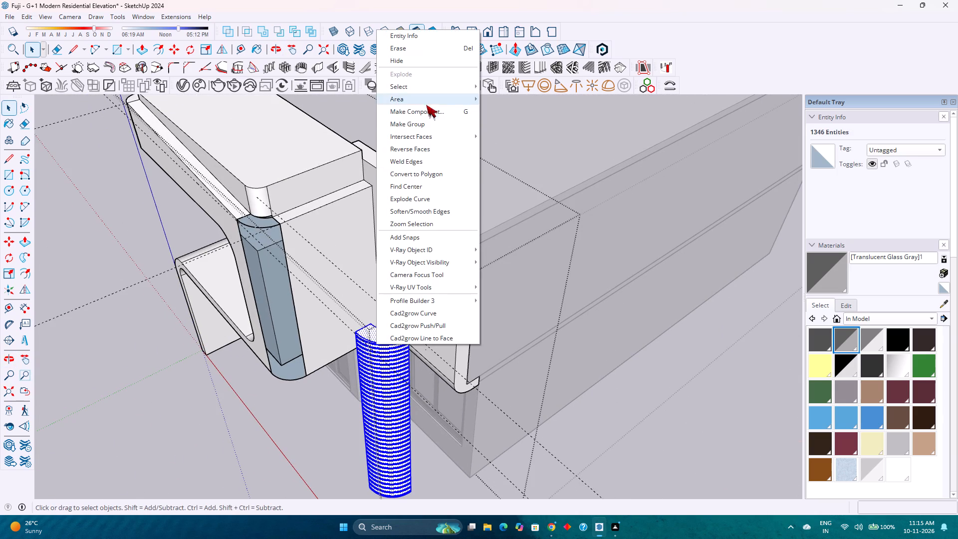
{"action": "left_click", "coordinate": [421, 125]}
Move the curved group by its outer top corner about 9' 11 7/8" onto the top corner where the frame's rounded corner begins.
{"action": "key", "text": "m"}
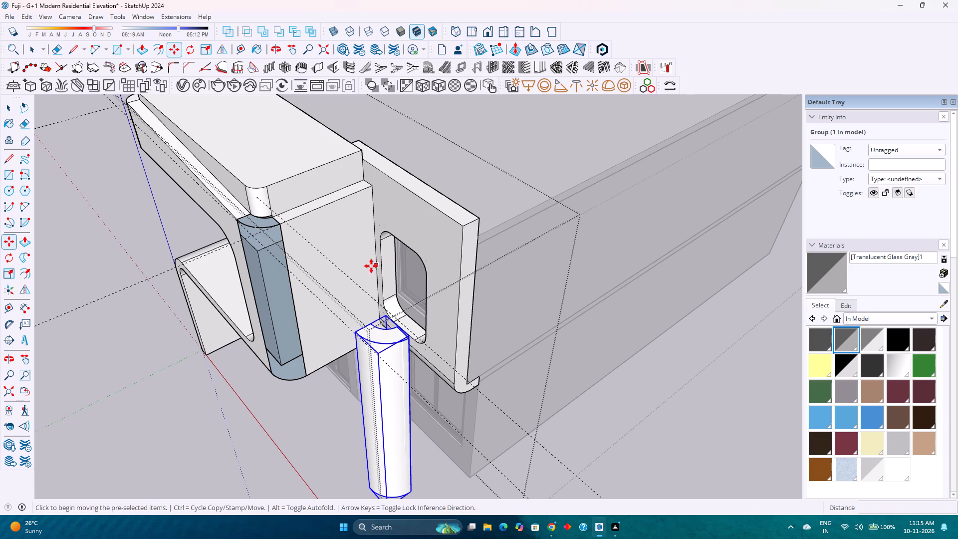
{"action": "scroll", "coordinate": [361, 330], "scroll_direction": "up", "scroll_amount": 7}
{"action": "left_click", "coordinate": [351, 334]}
{"action": "scroll", "coordinate": [196, 248], "scroll_direction": "down", "scroll_amount": 2}
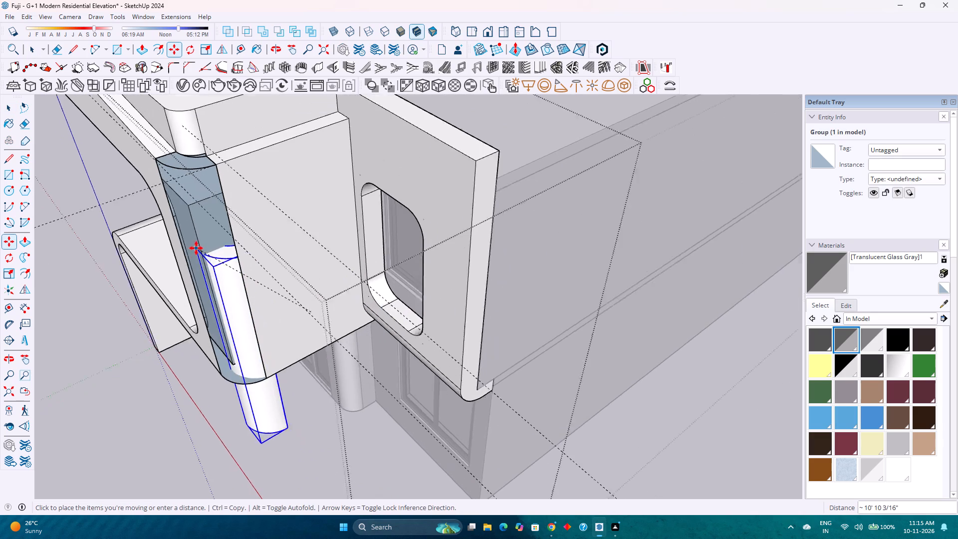
{"action": "scroll", "coordinate": [196, 248], "scroll_direction": "down", "scroll_amount": 1}
{"action": "middle_click_drag", "start_coordinate": [176, 252], "coordinate": [250, 349], "text": "shift"}
{"action": "scroll", "coordinate": [233, 307], "scroll_direction": "up", "scroll_amount": 9}
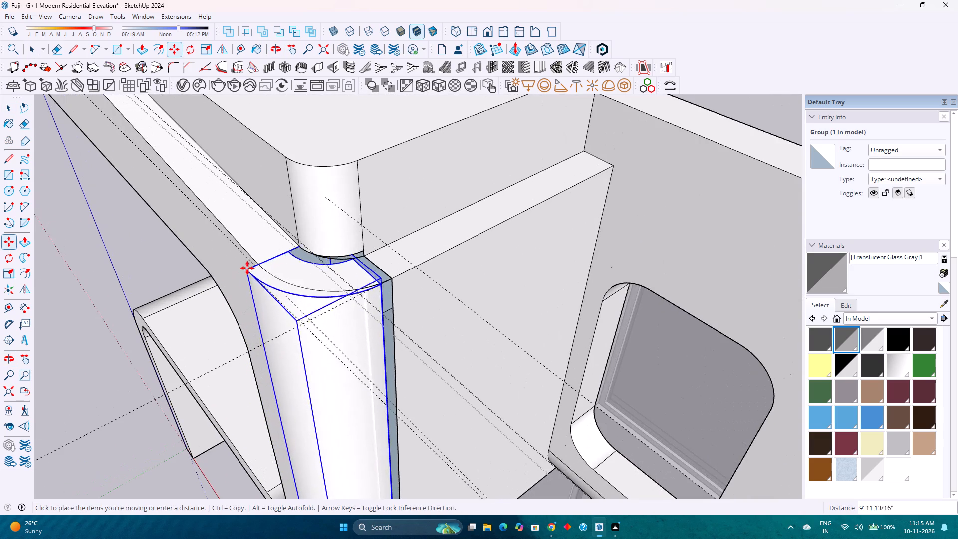
{"action": "scroll", "coordinate": [258, 264], "scroll_direction": "up", "scroll_amount": 6}
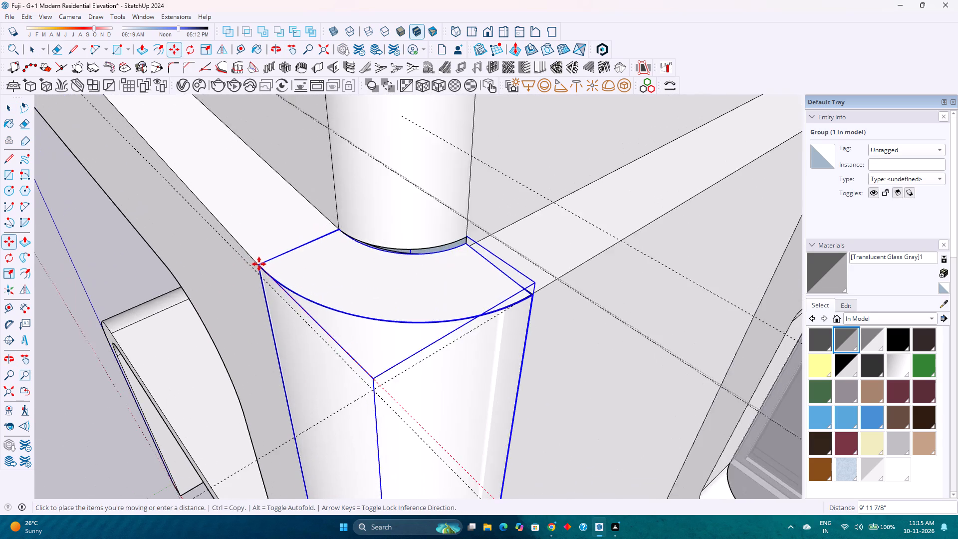
{"action": "scroll", "coordinate": [259, 264], "scroll_direction": "up", "scroll_amount": 20}
{"action": "scroll", "coordinate": [259, 264], "scroll_direction": "up", "scroll_amount": 5}
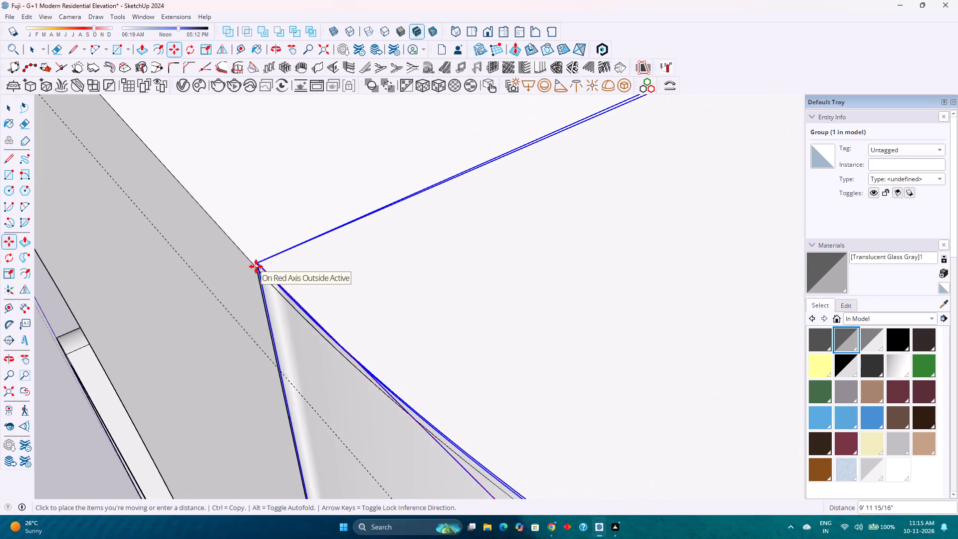
{"action": "scroll", "coordinate": [256, 267], "scroll_direction": "up", "scroll_amount": 14}
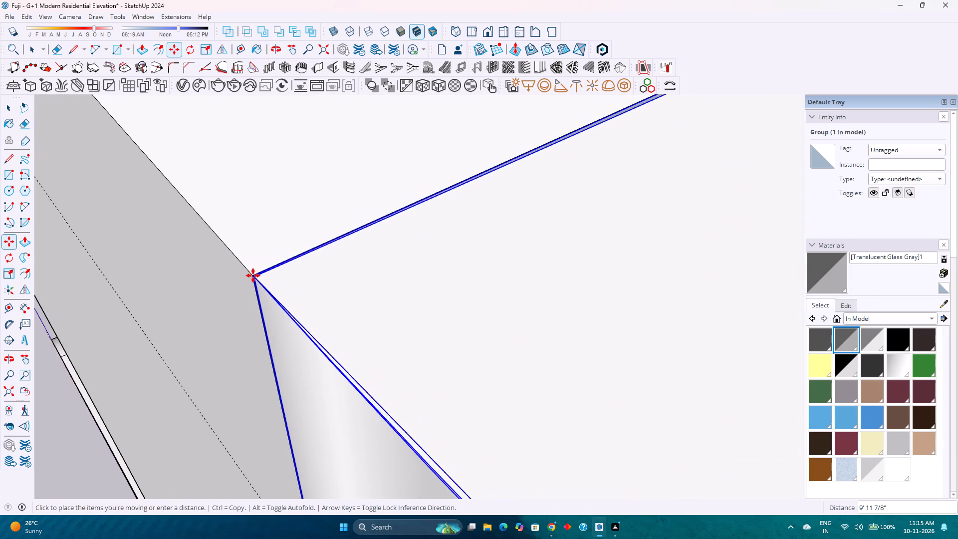
{"action": "left_click", "coordinate": [251, 271]}
Nudge the curved group by its outer top corner onto the endpoint of the frame's adjoining front face.
{"action": "scroll", "coordinate": [261, 272], "scroll_direction": "up", "scroll_amount": 7}
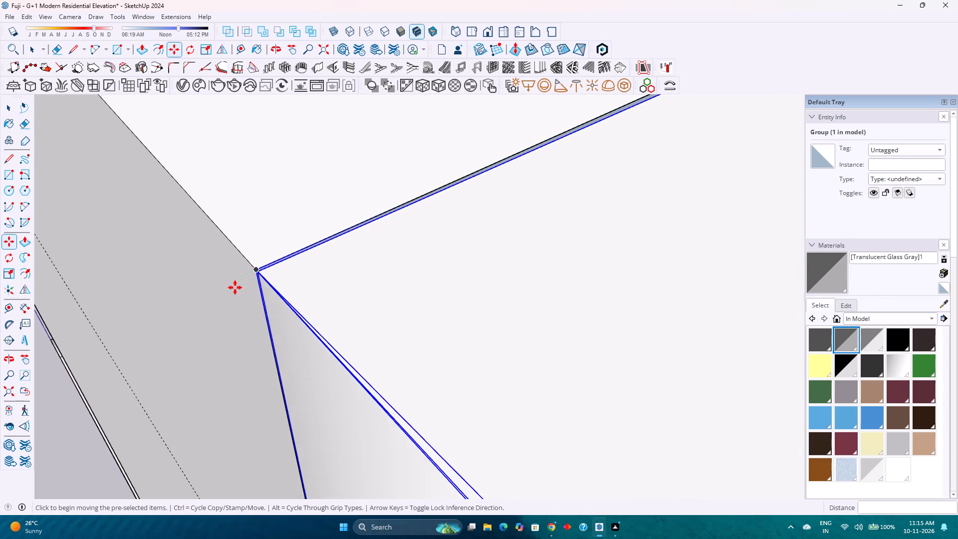
{"action": "scroll", "coordinate": [235, 287], "scroll_direction": "up", "scroll_amount": 13}
{"action": "scroll", "coordinate": [264, 261], "scroll_direction": "down", "scroll_amount": 5}
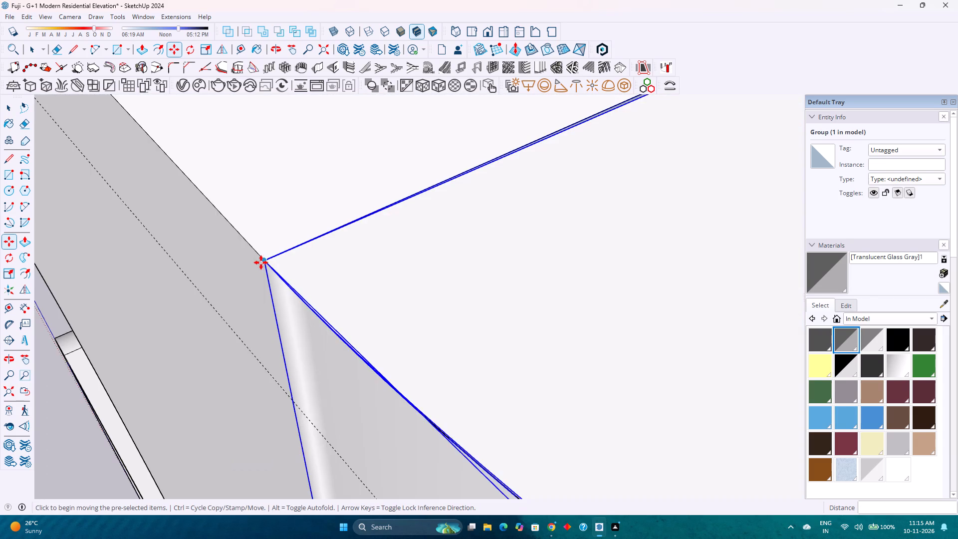
{"action": "scroll", "coordinate": [261, 263], "scroll_direction": "up", "scroll_amount": 8}
{"action": "middle_click_drag", "start_coordinate": [265, 259], "coordinate": [504, 251]}
{"action": "scroll", "coordinate": [282, 373], "scroll_direction": "up", "scroll_amount": 3}
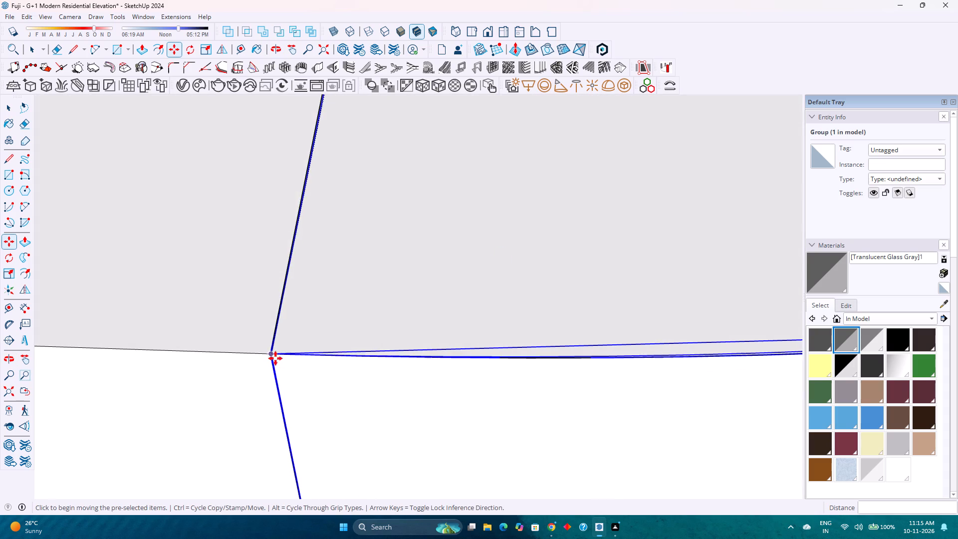
{"action": "scroll", "coordinate": [275, 358], "scroll_direction": "up", "scroll_amount": 20}
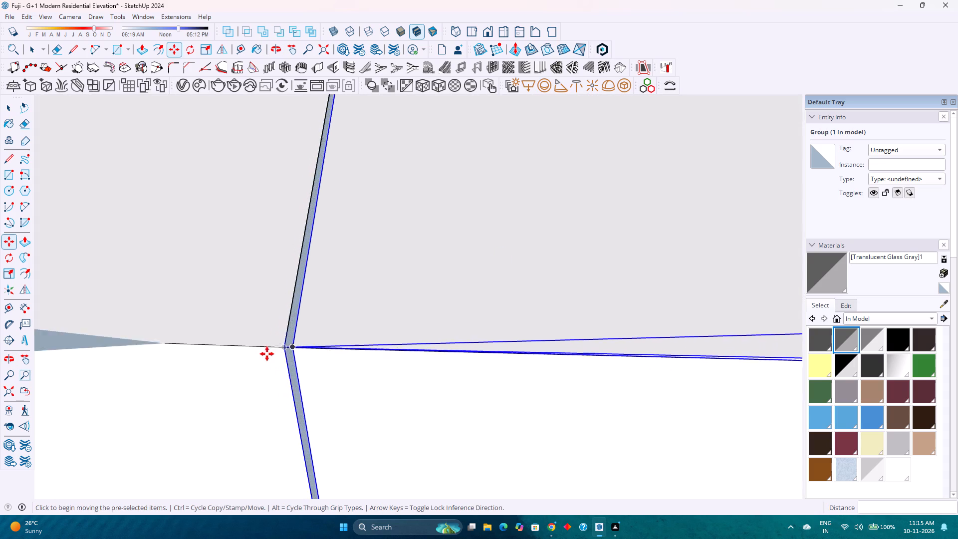
{"action": "scroll", "coordinate": [267, 354], "scroll_direction": "up", "scroll_amount": 2}
{"action": "scroll", "coordinate": [267, 353], "scroll_direction": "down", "scroll_amount": 3}
{"action": "scroll", "coordinate": [269, 351], "scroll_direction": "up", "scroll_amount": 6}
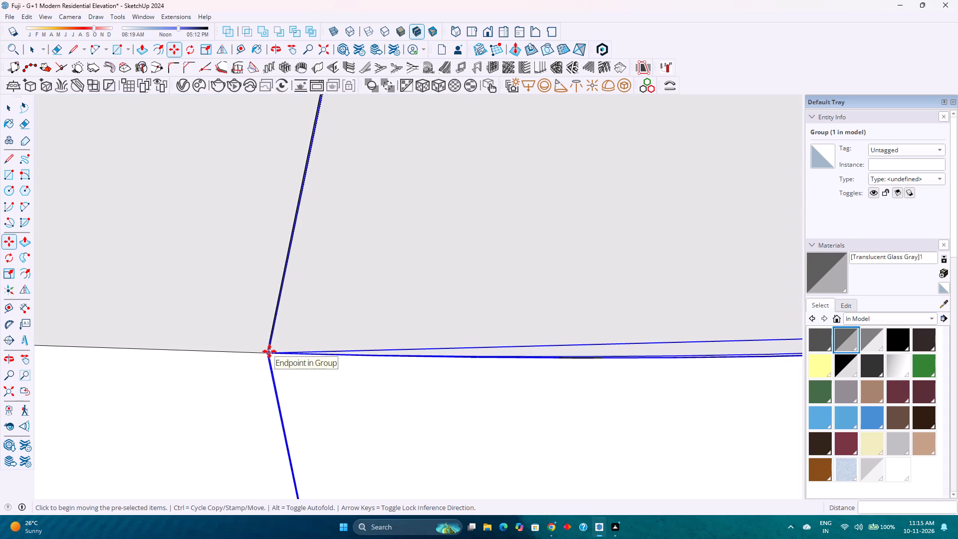
{"action": "scroll", "coordinate": [269, 351], "scroll_direction": "up", "scroll_amount": 3}
{"action": "left_click", "coordinate": [269, 354]}
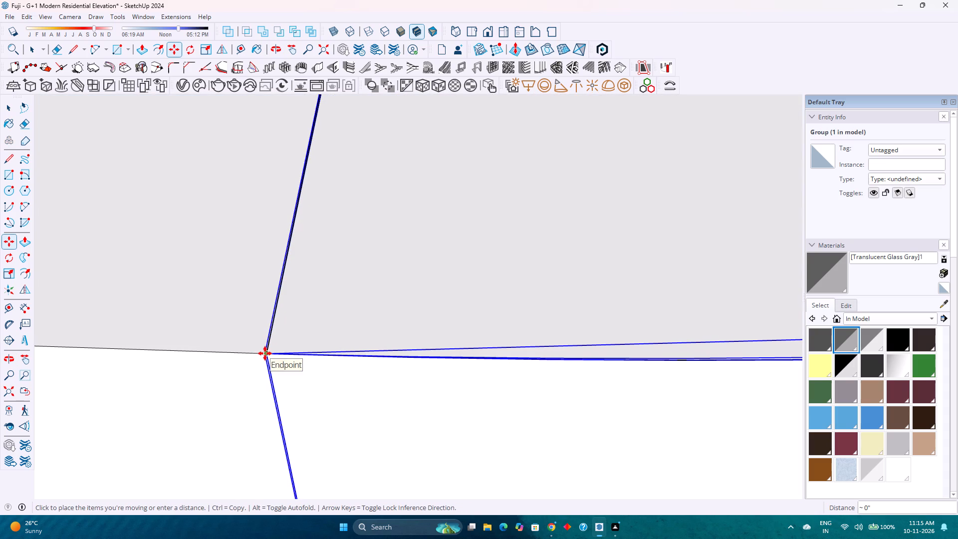
{"action": "left_click", "coordinate": [265, 353]}
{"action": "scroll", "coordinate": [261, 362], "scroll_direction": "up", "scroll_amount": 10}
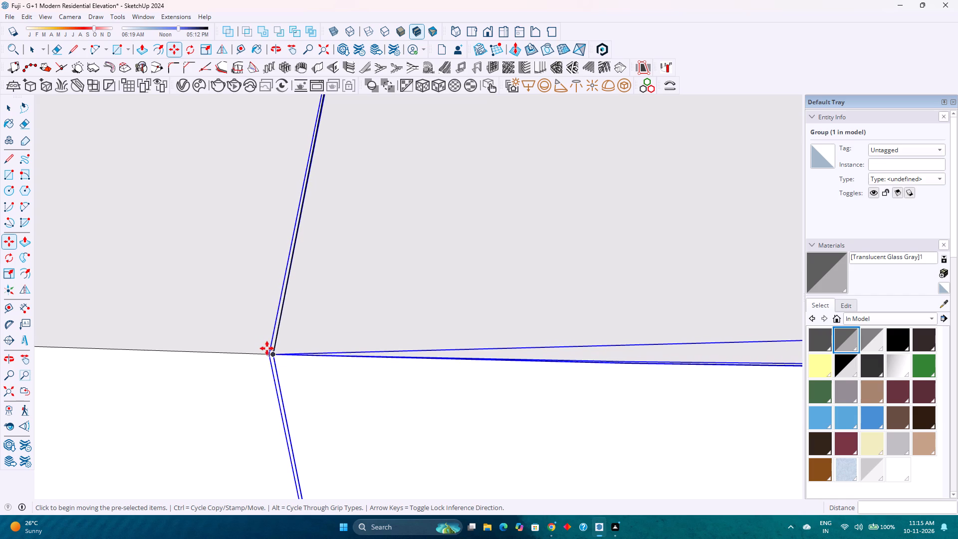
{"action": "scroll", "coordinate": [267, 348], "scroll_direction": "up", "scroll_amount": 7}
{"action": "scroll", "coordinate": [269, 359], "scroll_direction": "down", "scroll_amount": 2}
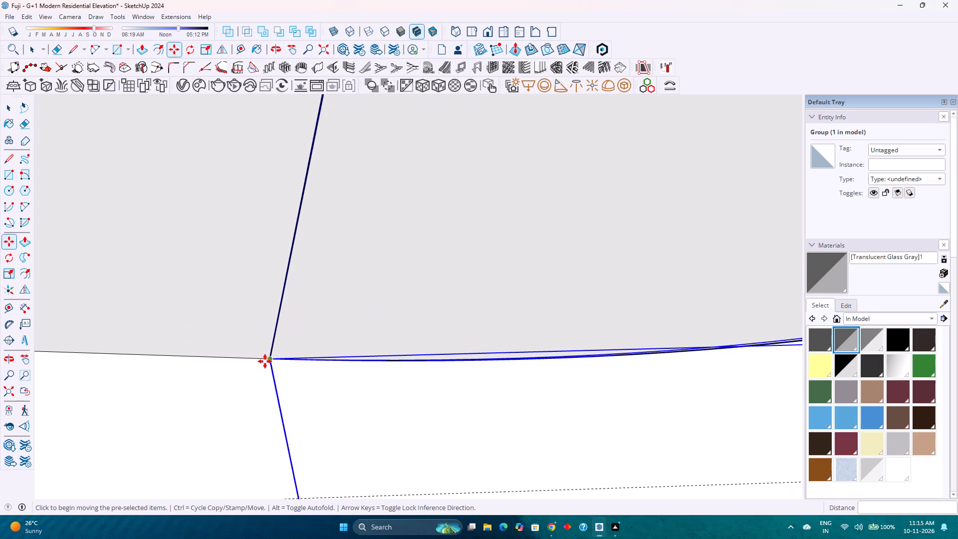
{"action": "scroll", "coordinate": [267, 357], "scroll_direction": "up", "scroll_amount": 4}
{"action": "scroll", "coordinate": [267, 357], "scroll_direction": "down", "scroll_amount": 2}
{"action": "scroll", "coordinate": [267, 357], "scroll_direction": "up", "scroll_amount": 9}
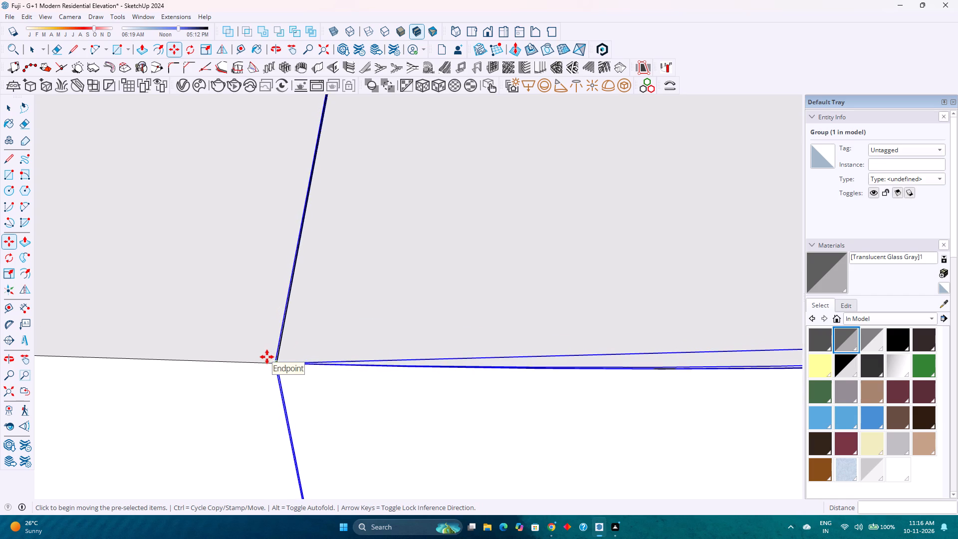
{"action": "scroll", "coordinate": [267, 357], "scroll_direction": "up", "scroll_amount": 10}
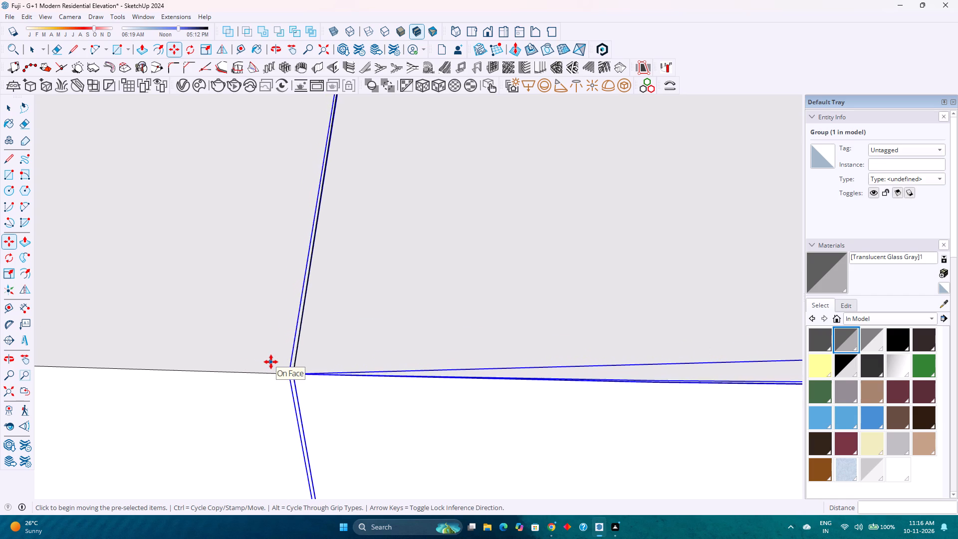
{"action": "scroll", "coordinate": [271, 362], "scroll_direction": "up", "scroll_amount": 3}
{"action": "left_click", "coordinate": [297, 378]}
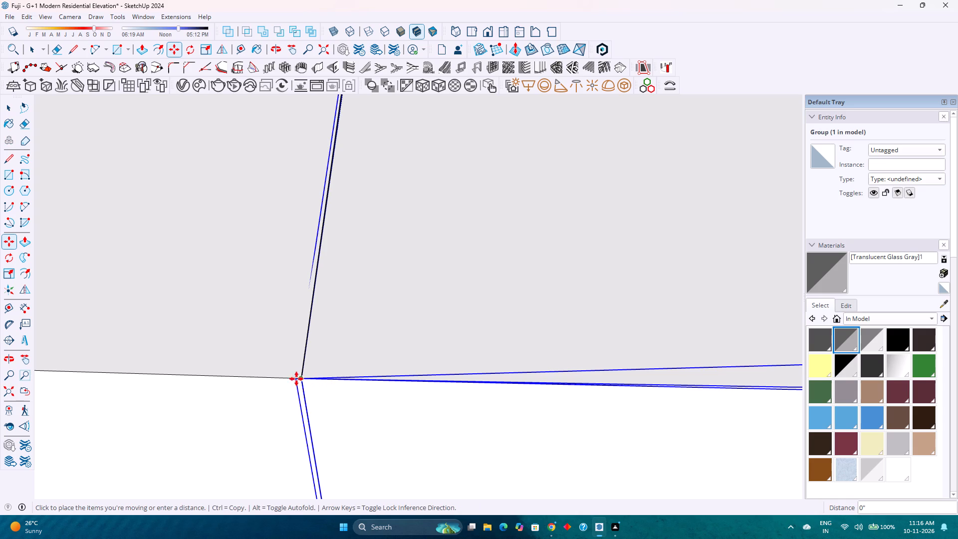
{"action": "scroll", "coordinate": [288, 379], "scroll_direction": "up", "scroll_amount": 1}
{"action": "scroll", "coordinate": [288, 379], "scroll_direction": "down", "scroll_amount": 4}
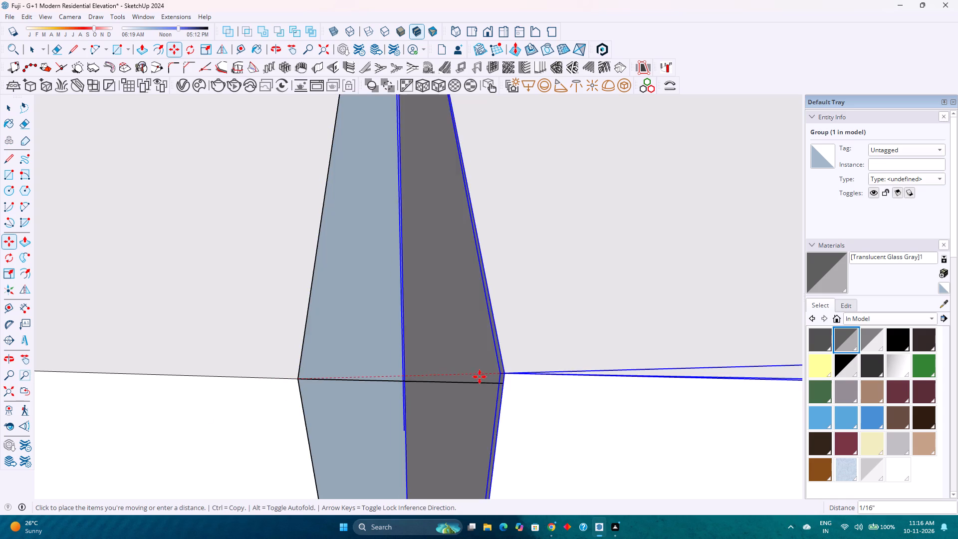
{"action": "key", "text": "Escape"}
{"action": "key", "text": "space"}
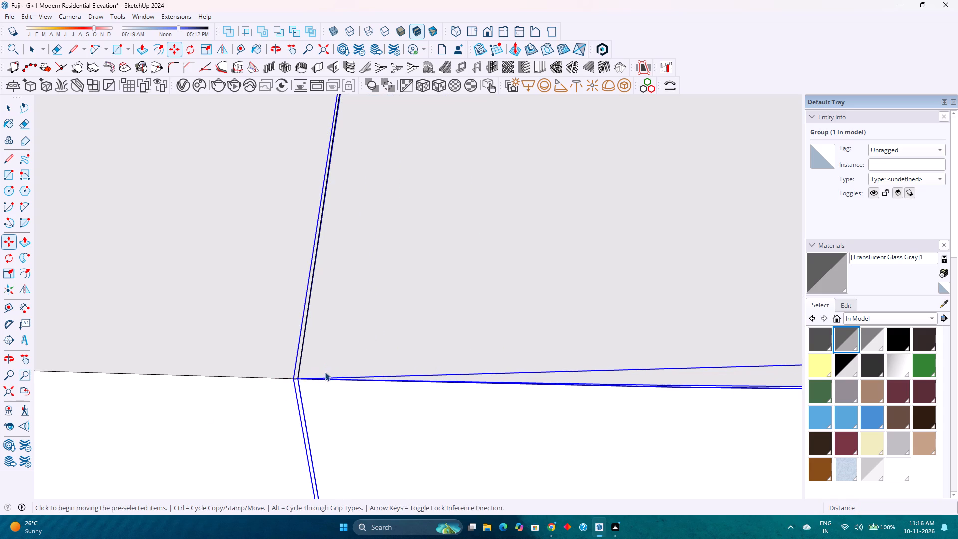
Scale the curved group along the red axis to about 1.00 using a side grip on its outer face.
{"action": "scroll", "coordinate": [293, 361], "scroll_direction": "down", "scroll_amount": 20}
{"action": "scroll", "coordinate": [293, 361], "scroll_direction": "down", "scroll_amount": 11}
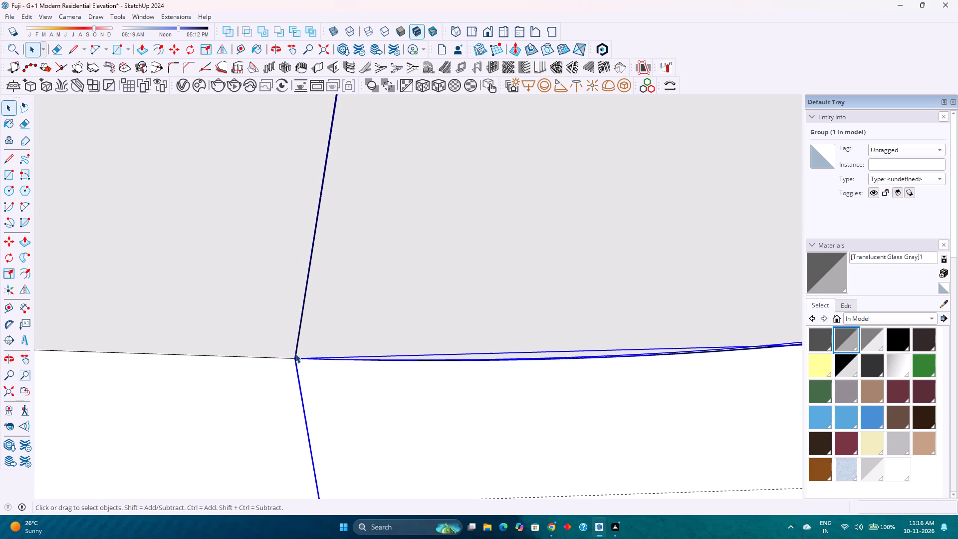
{"action": "scroll", "coordinate": [295, 354], "scroll_direction": "down", "scroll_amount": 20}
{"action": "scroll", "coordinate": [295, 354], "scroll_direction": "down", "scroll_amount": 2}
{"action": "middle_click_drag", "start_coordinate": [405, 357], "coordinate": [183, 388]}
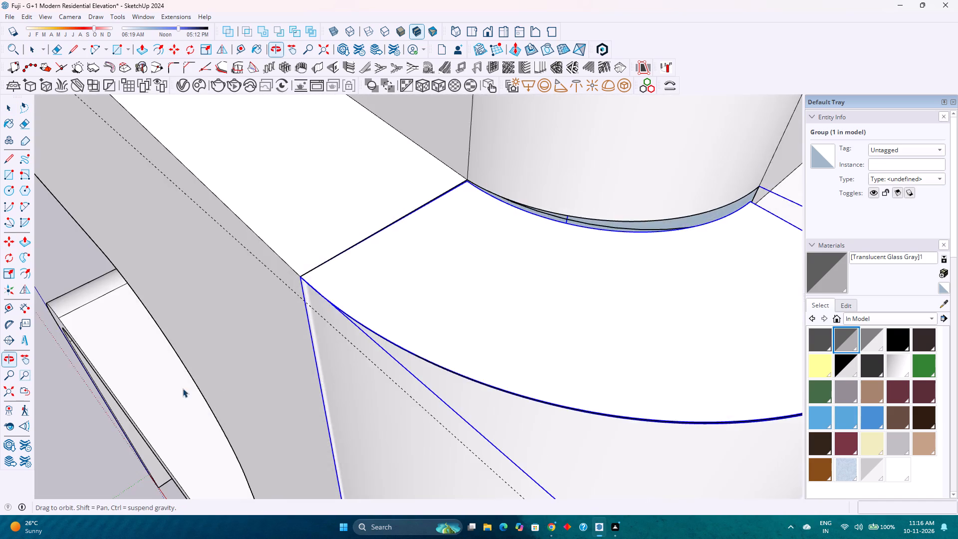
{"action": "scroll", "coordinate": [217, 377], "scroll_direction": "down", "scroll_amount": 4}
{"action": "middle_click_drag", "start_coordinate": [456, 398], "coordinate": [359, 340]}
{"action": "scroll", "coordinate": [359, 339], "scroll_direction": "down", "scroll_amount": 3}
{"action": "middle_click_drag", "start_coordinate": [482, 452], "coordinate": [468, 442]}
{"action": "middle_click_drag", "start_coordinate": [468, 442], "coordinate": [404, 387]}
{"action": "scroll", "coordinate": [528, 439], "scroll_direction": "up", "scroll_amount": 11}
{"action": "middle_click_drag", "start_coordinate": [536, 401], "coordinate": [458, 380]}
{"action": "scroll", "coordinate": [458, 380], "scroll_direction": "down", "scroll_amount": 1}
{"action": "scroll", "coordinate": [513, 386], "scroll_direction": "up", "scroll_amount": 3}
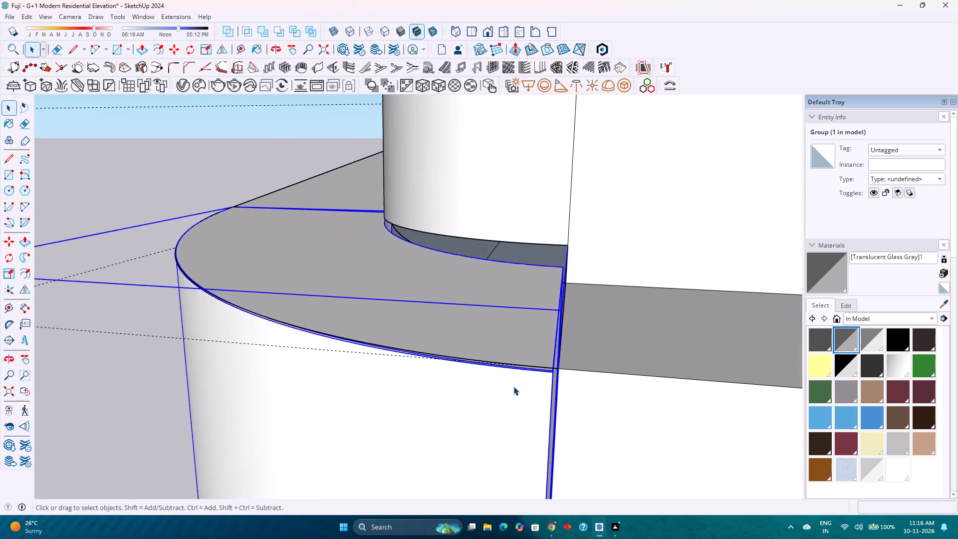
{"action": "middle_click_drag", "start_coordinate": [513, 386], "coordinate": [543, 325], "text": "shift"}
{"action": "middle_click_drag", "start_coordinate": [548, 324], "coordinate": [342, 365]}
{"action": "key", "text": "s"}
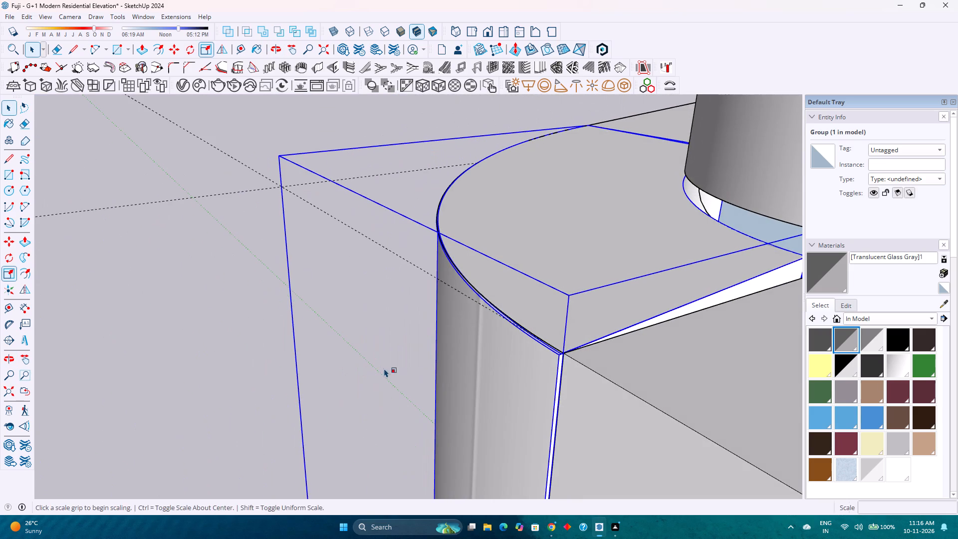
{"action": "scroll", "coordinate": [420, 369], "scroll_direction": "down", "scroll_amount": 4}
{"action": "middle_click_drag", "start_coordinate": [423, 381], "coordinate": [498, 297], "text": "shift"}
{"action": "scroll", "coordinate": [491, 302], "scroll_direction": "down", "scroll_amount": 3}
{"action": "middle_click_drag", "start_coordinate": [494, 378], "coordinate": [492, 320], "text": "shift"}
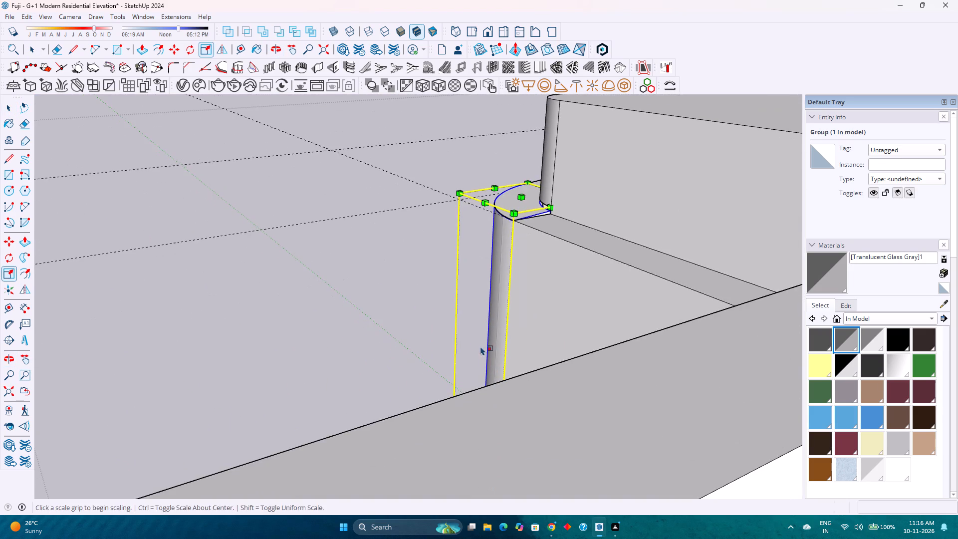
{"action": "middle_click_drag", "start_coordinate": [480, 346], "coordinate": [554, 429]}
{"action": "middle_click_drag", "start_coordinate": [575, 459], "coordinate": [518, 371], "text": "shift"}
{"action": "left_click", "coordinate": [500, 477]}
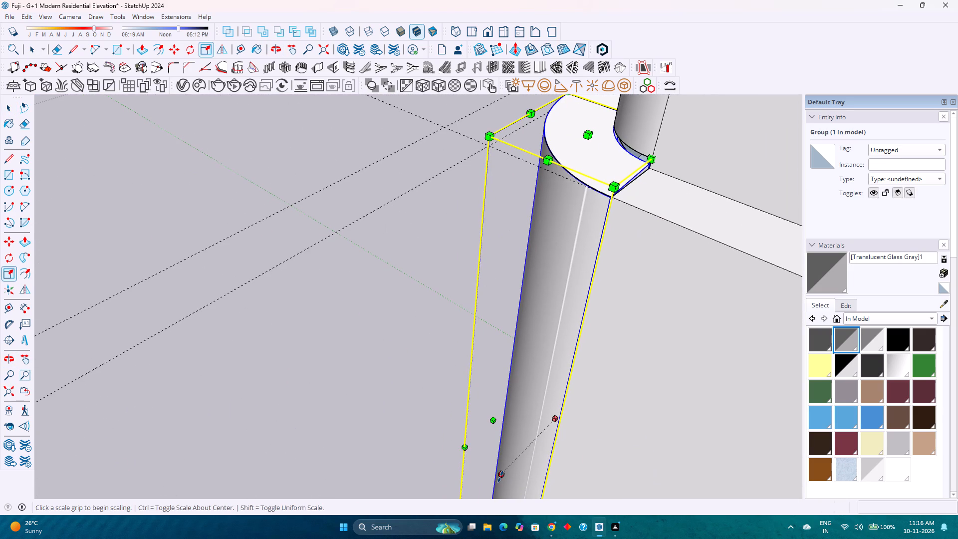
{"action": "left_click", "coordinate": [605, 430]}
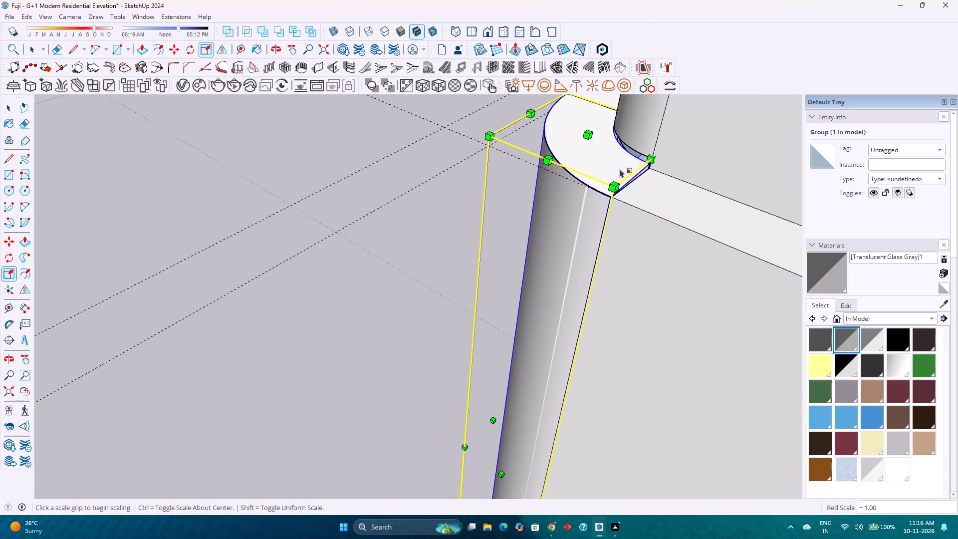
Open the curved group and examine its outer top corner where it meets the frame's side wall.
{"action": "scroll", "coordinate": [614, 199], "scroll_direction": "up", "scroll_amount": 17}
{"action": "scroll", "coordinate": [596, 197], "scroll_direction": "down", "scroll_amount": 3}
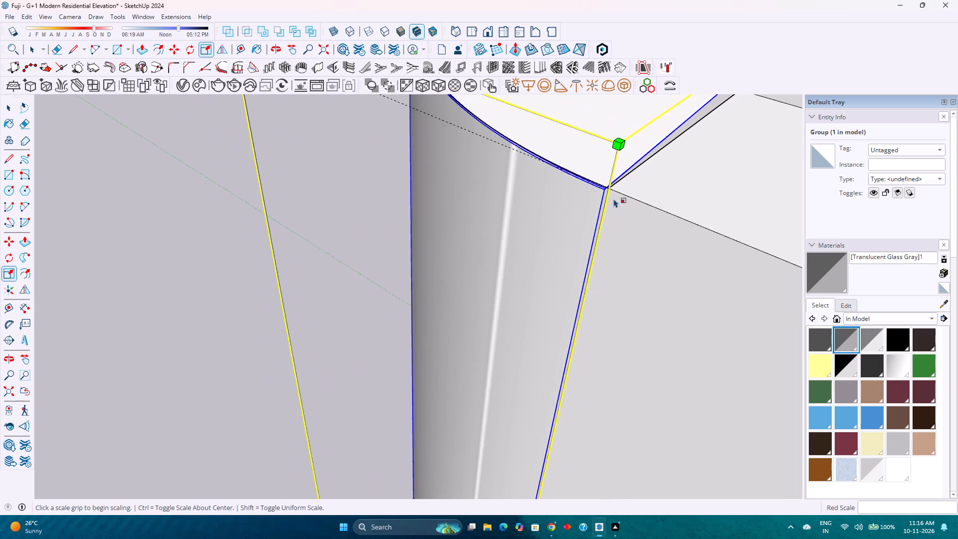
{"action": "middle_click_drag", "start_coordinate": [603, 197], "coordinate": [512, 194]}
{"action": "middle_click", "coordinate": [512, 194]}
{"action": "scroll", "coordinate": [618, 263], "scroll_direction": "up", "scroll_amount": 8}
{"action": "scroll", "coordinate": [640, 189], "scroll_direction": "up", "scroll_amount": 4}
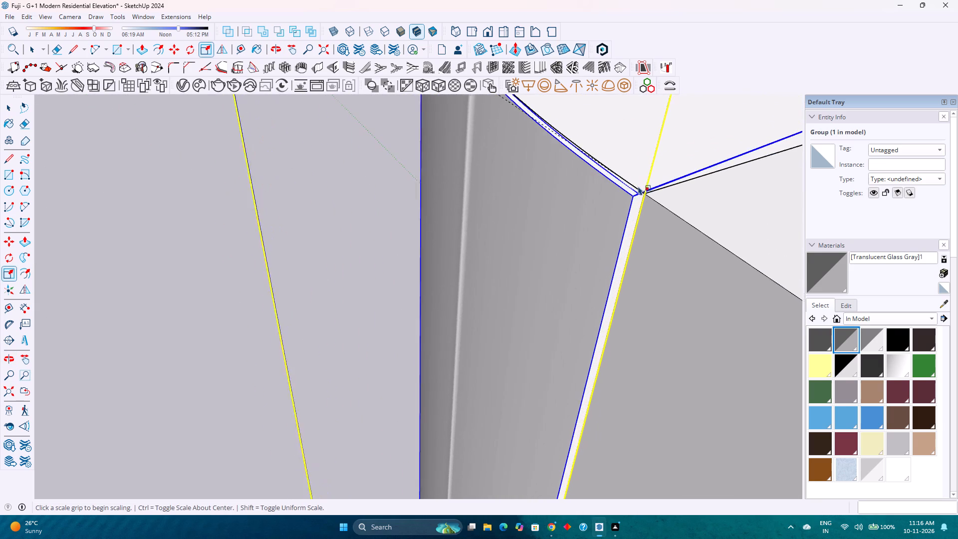
{"action": "scroll", "coordinate": [631, 190], "scroll_direction": "up", "scroll_amount": 4}
{"action": "double_click", "coordinate": [631, 191]}
{"action": "scroll", "coordinate": [631, 191], "scroll_direction": "up", "scroll_amount": 4}
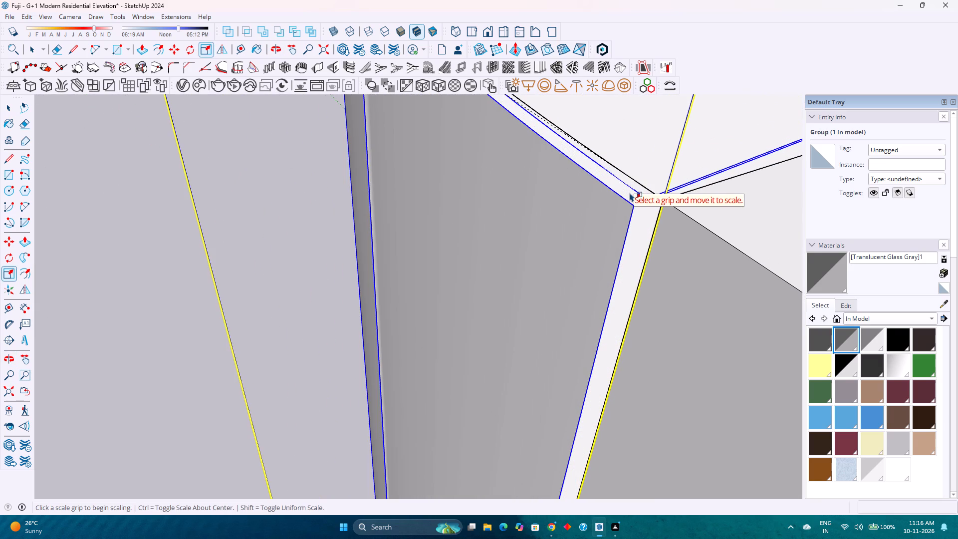
{"action": "key", "text": "space"}
{"action": "left_click", "coordinate": [660, 277]}
{"action": "double_click", "coordinate": [630, 195]}
{"action": "scroll", "coordinate": [631, 197], "scroll_direction": "up", "scroll_amount": 1}
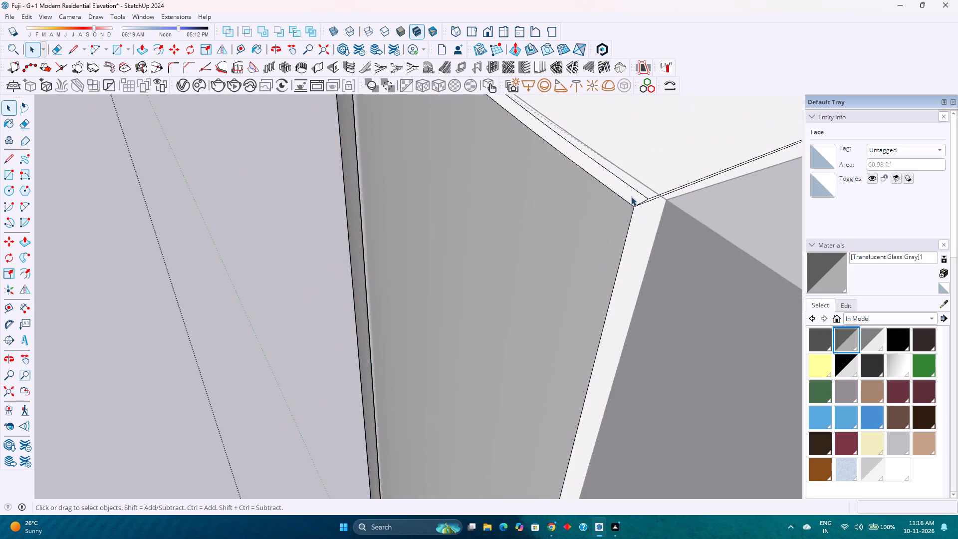
{"action": "scroll", "coordinate": [631, 197], "scroll_direction": "up", "scroll_amount": 1}
{"action": "middle_click_drag", "start_coordinate": [632, 197], "coordinate": [582, 264]}
{"action": "scroll", "coordinate": [652, 220], "scroll_direction": "up", "scroll_amount": 1}
{"action": "middle_click_drag", "start_coordinate": [652, 221], "coordinate": [957, 234]}
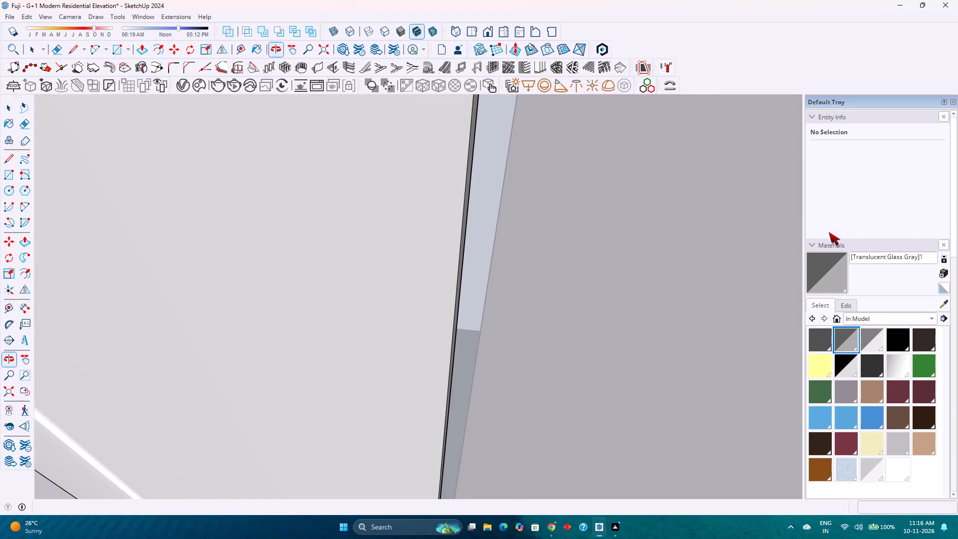
{"action": "scroll", "coordinate": [642, 232], "scroll_direction": "down", "scroll_amount": 2}
{"action": "scroll", "coordinate": [595, 229], "scroll_direction": "down", "scroll_amount": 5}
{"action": "key", "text": "Escape"}
Examine how the curved corner fits the adjoining frame walls and the parapet, up close and across the whole elevation.
{"action": "scroll", "coordinate": [520, 229], "scroll_direction": "down", "scroll_amount": 6}
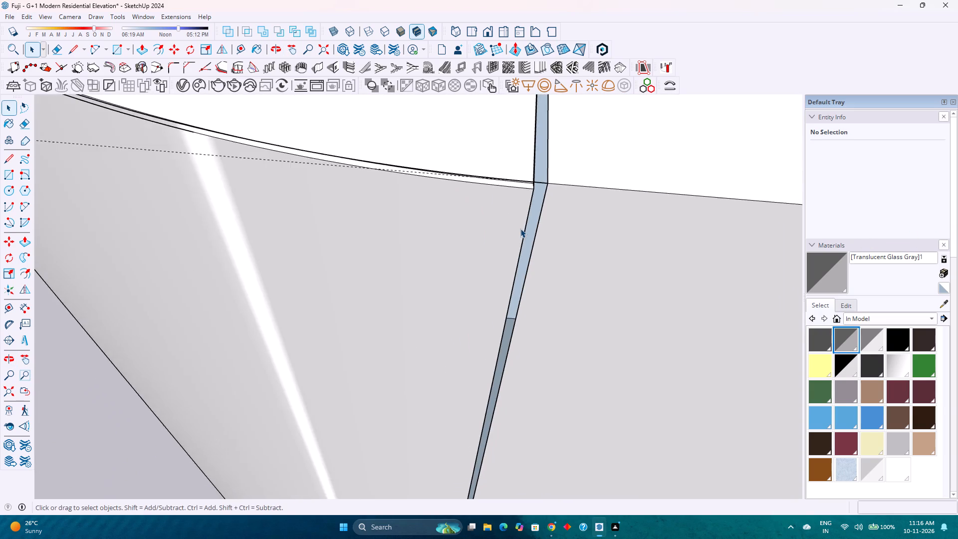
{"action": "scroll", "coordinate": [520, 229], "scroll_direction": "down", "scroll_amount": 20}
{"action": "scroll", "coordinate": [520, 229], "scroll_direction": "down", "scroll_amount": 2}
{"action": "scroll", "coordinate": [491, 235], "scroll_direction": "up", "scroll_amount": 2}
{"action": "middle_click_drag", "start_coordinate": [491, 235], "coordinate": [506, 240]}
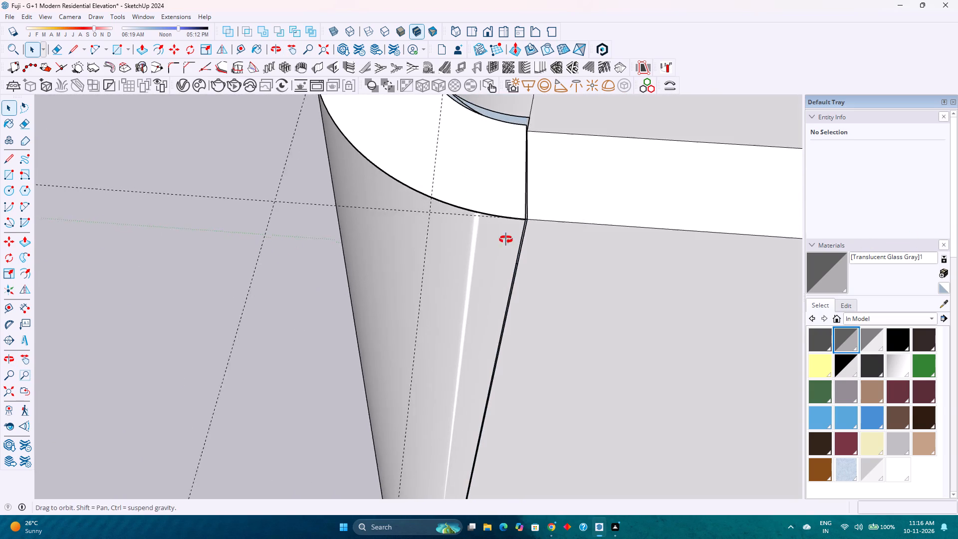
{"action": "middle_click_drag", "start_coordinate": [506, 240], "coordinate": [643, 262]}
{"action": "scroll", "coordinate": [508, 227], "scroll_direction": "down", "scroll_amount": 3}
{"action": "middle_click_drag", "start_coordinate": [449, 215], "coordinate": [491, 296], "text": "shift"}
{"action": "middle_click_drag", "start_coordinate": [451, 277], "coordinate": [516, 189]}
{"action": "middle_click", "coordinate": [516, 189]}
{"action": "scroll", "coordinate": [405, 246], "scroll_direction": "up", "scroll_amount": 5}
{"action": "middle_click_drag", "start_coordinate": [407, 241], "coordinate": [390, 244]}
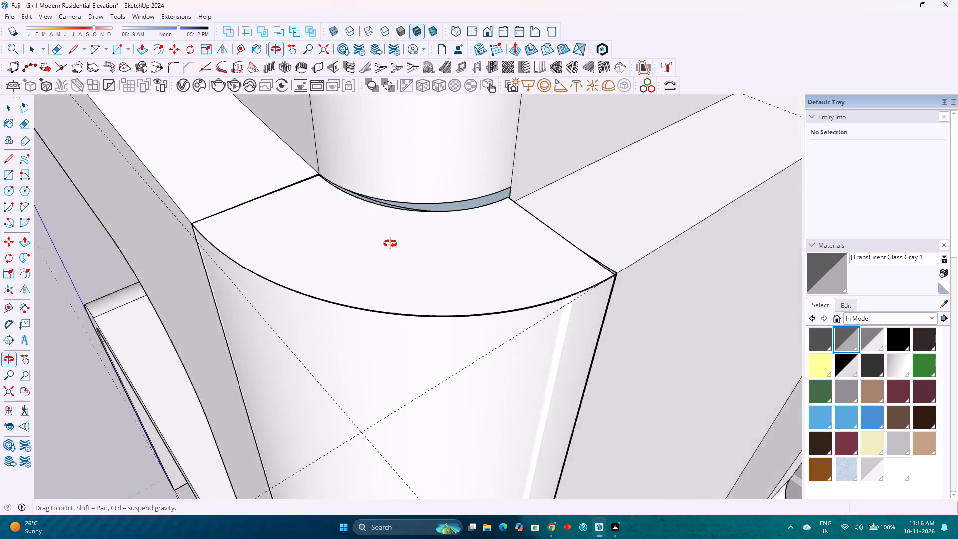
{"action": "middle_click_drag", "start_coordinate": [390, 244], "coordinate": [496, 147]}
{"action": "scroll", "coordinate": [466, 172], "scroll_direction": "up", "scroll_amount": 2}
{"action": "scroll", "coordinate": [463, 173], "scroll_direction": "down", "scroll_amount": 9}
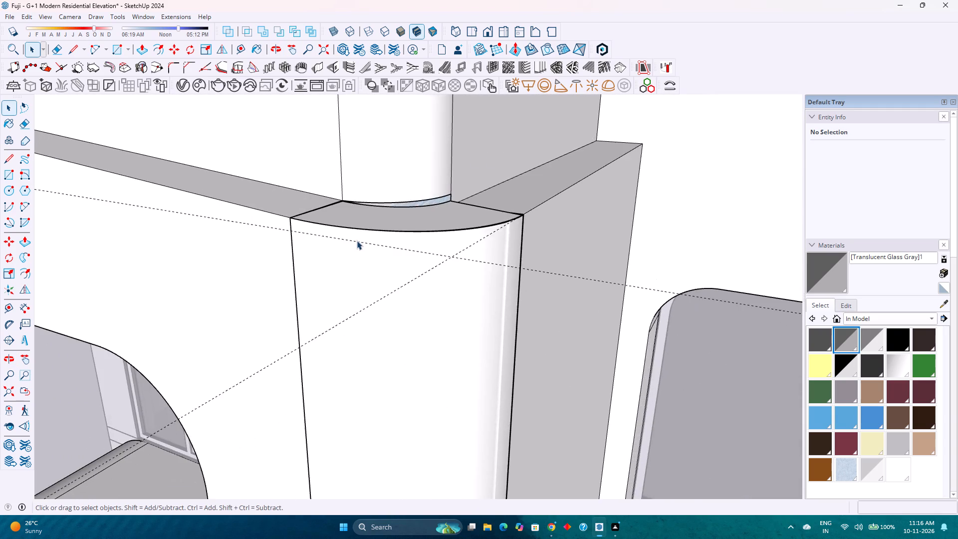
{"action": "scroll", "coordinate": [357, 241], "scroll_direction": "down", "scroll_amount": 8}
{"action": "middle_click_drag", "start_coordinate": [352, 242], "coordinate": [517, 153]}
{"action": "scroll", "coordinate": [519, 153], "scroll_direction": "down", "scroll_amount": 12}
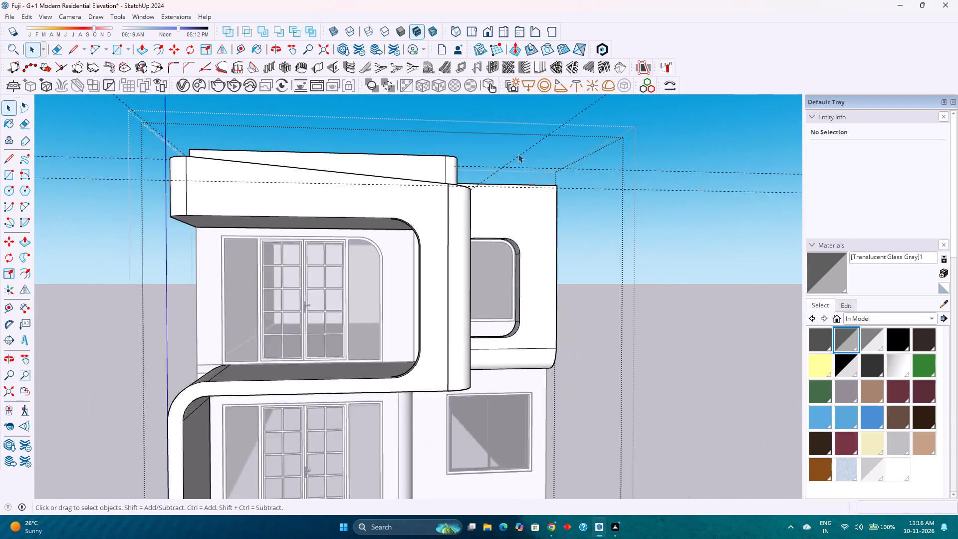
{"action": "scroll", "coordinate": [518, 154], "scroll_direction": "down", "scroll_amount": 1}
{"action": "middle_click_drag", "start_coordinate": [491, 202], "coordinate": [461, 216]}
{"action": "middle_click", "coordinate": [461, 216]}
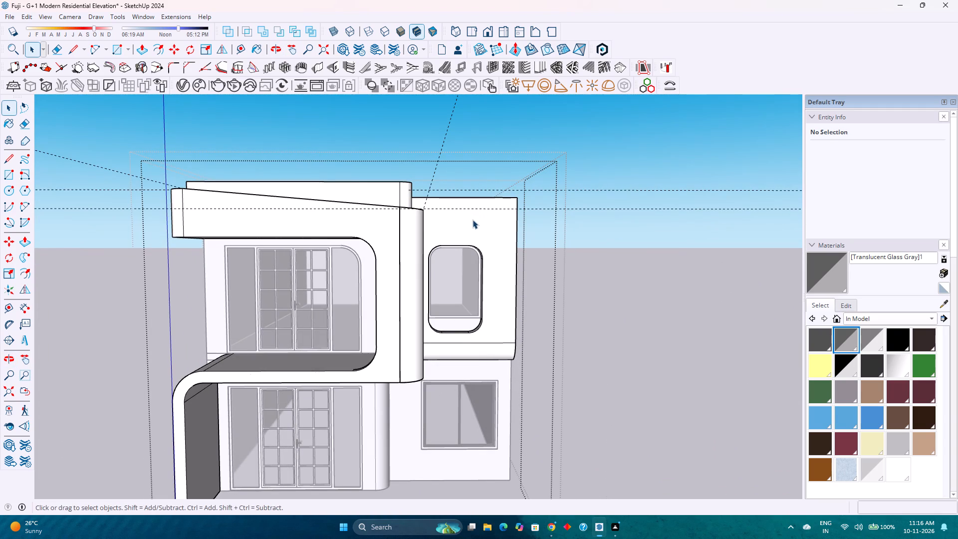
{"action": "middle_click_drag", "start_coordinate": [473, 220], "coordinate": [486, 286]}
{"action": "scroll", "coordinate": [473, 220], "scroll_direction": "down", "scroll_amount": 1}
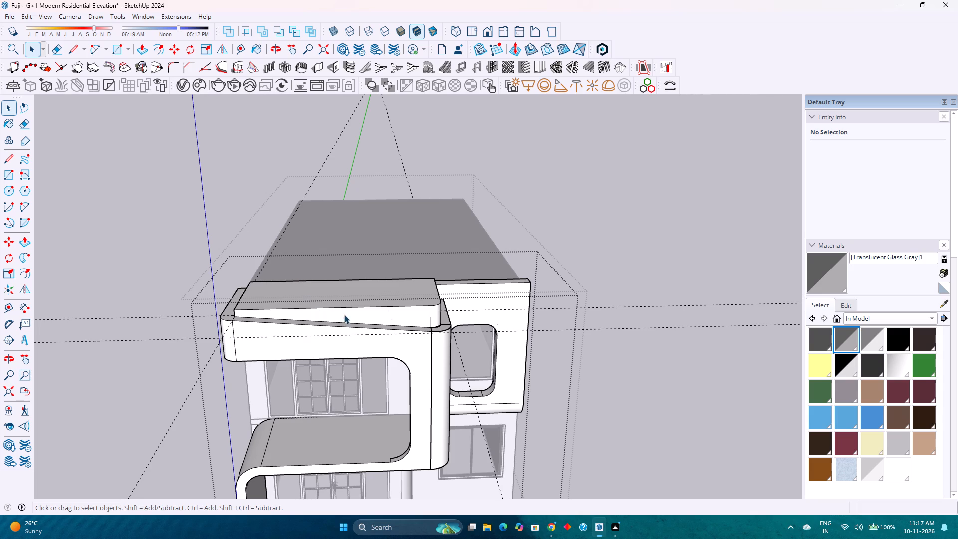
{"action": "scroll", "coordinate": [449, 345], "scroll_direction": "up", "scroll_amount": 13}
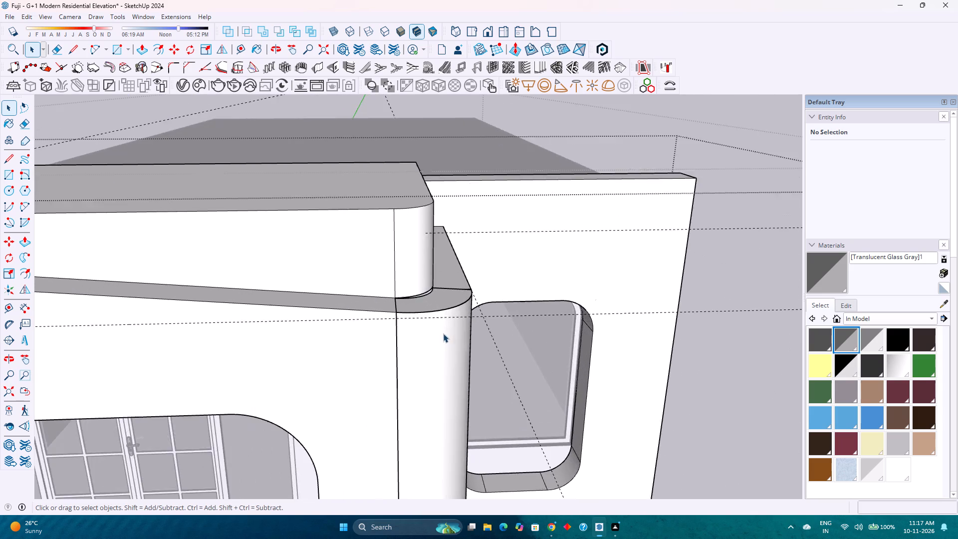
{"action": "middle_click_drag", "start_coordinate": [443, 333], "coordinate": [305, 250]}
{"action": "scroll", "coordinate": [450, 312], "scroll_direction": "up", "scroll_amount": 4}
{"action": "middle_click_drag", "start_coordinate": [438, 330], "coordinate": [520, 312]}
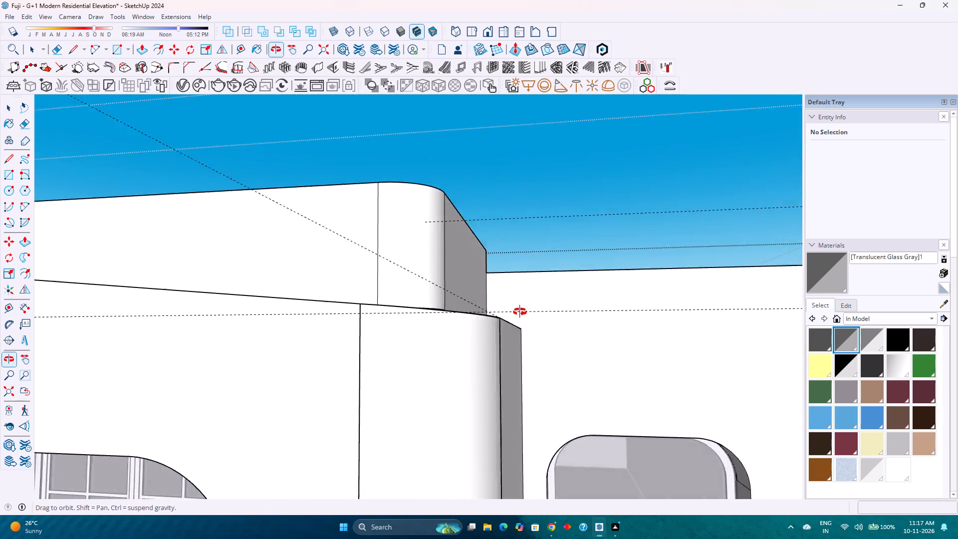
{"action": "middle_click_drag", "start_coordinate": [520, 312], "coordinate": [314, 394]}
{"action": "scroll", "coordinate": [532, 316], "scroll_direction": "up", "scroll_amount": 1}
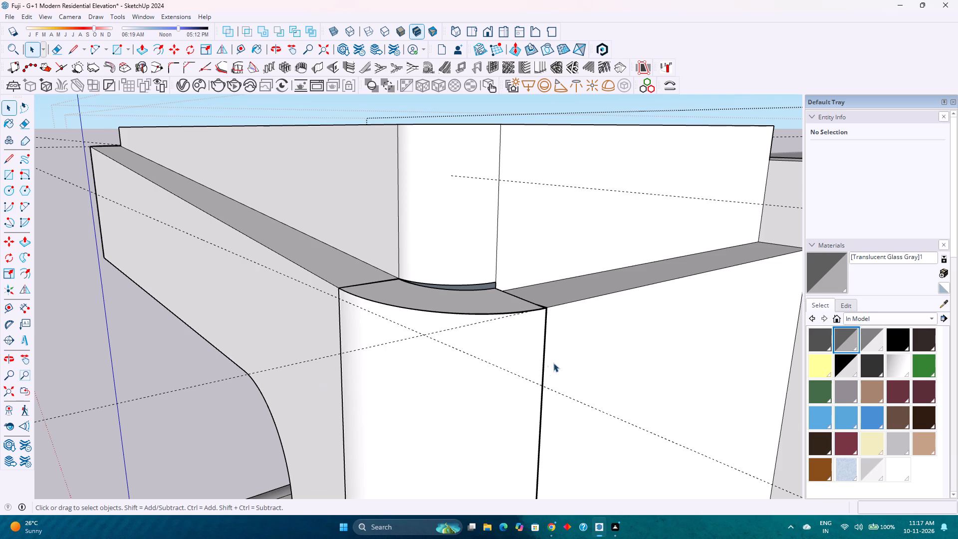
Open the curved corner group for editing at its outer top corner beside the frame wall.
{"action": "scroll", "coordinate": [542, 307], "scroll_direction": "up", "scroll_amount": 15}
{"action": "middle_click_drag", "start_coordinate": [544, 317], "coordinate": [414, 407]}
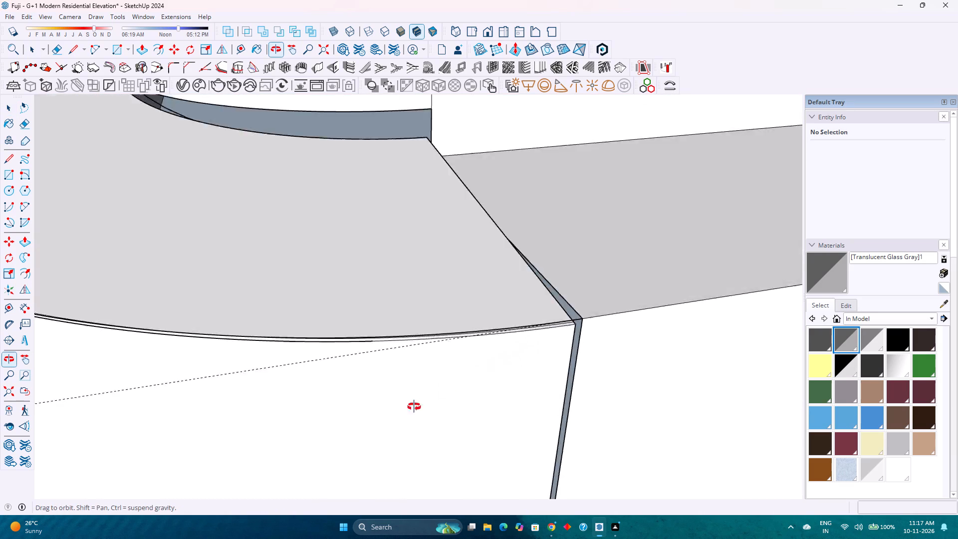
{"action": "middle_click_drag", "start_coordinate": [414, 407], "coordinate": [477, 451]}
{"action": "double_click", "coordinate": [518, 346]}
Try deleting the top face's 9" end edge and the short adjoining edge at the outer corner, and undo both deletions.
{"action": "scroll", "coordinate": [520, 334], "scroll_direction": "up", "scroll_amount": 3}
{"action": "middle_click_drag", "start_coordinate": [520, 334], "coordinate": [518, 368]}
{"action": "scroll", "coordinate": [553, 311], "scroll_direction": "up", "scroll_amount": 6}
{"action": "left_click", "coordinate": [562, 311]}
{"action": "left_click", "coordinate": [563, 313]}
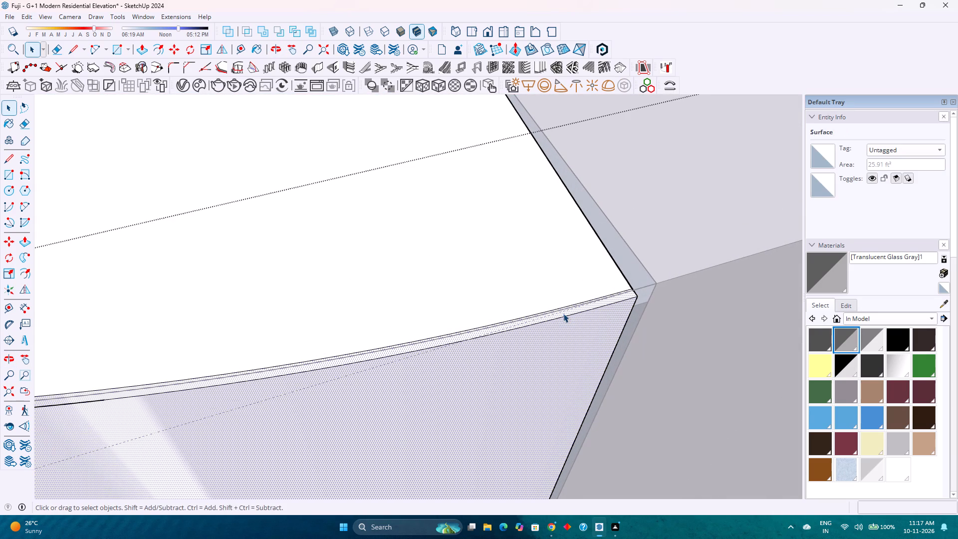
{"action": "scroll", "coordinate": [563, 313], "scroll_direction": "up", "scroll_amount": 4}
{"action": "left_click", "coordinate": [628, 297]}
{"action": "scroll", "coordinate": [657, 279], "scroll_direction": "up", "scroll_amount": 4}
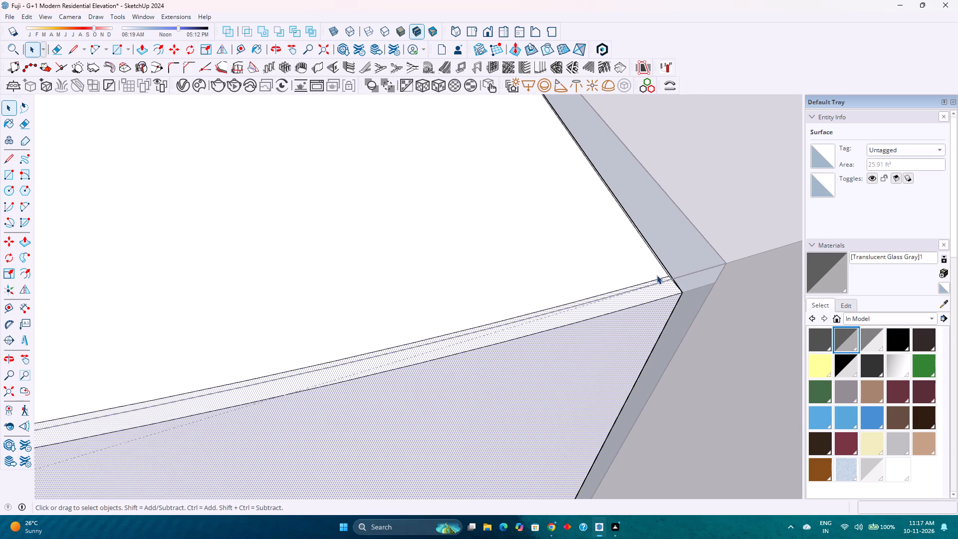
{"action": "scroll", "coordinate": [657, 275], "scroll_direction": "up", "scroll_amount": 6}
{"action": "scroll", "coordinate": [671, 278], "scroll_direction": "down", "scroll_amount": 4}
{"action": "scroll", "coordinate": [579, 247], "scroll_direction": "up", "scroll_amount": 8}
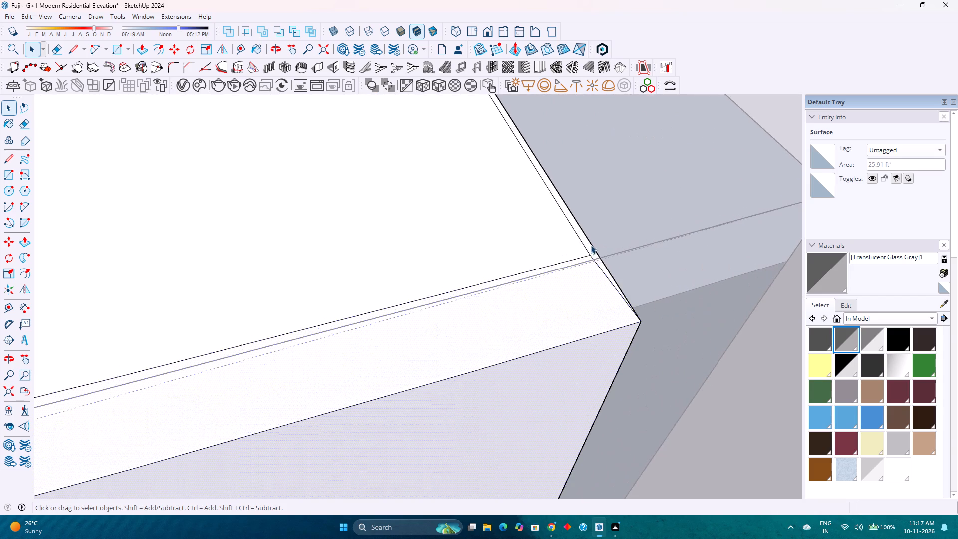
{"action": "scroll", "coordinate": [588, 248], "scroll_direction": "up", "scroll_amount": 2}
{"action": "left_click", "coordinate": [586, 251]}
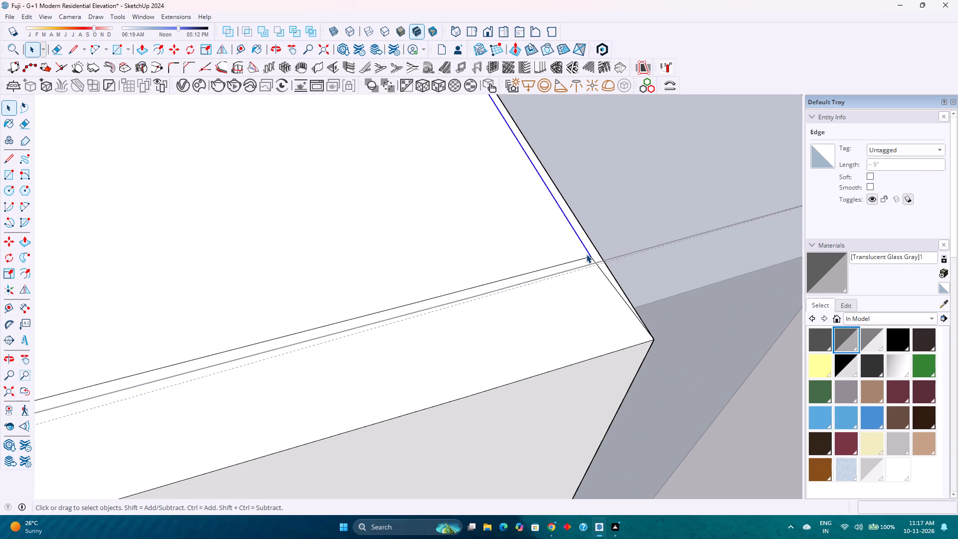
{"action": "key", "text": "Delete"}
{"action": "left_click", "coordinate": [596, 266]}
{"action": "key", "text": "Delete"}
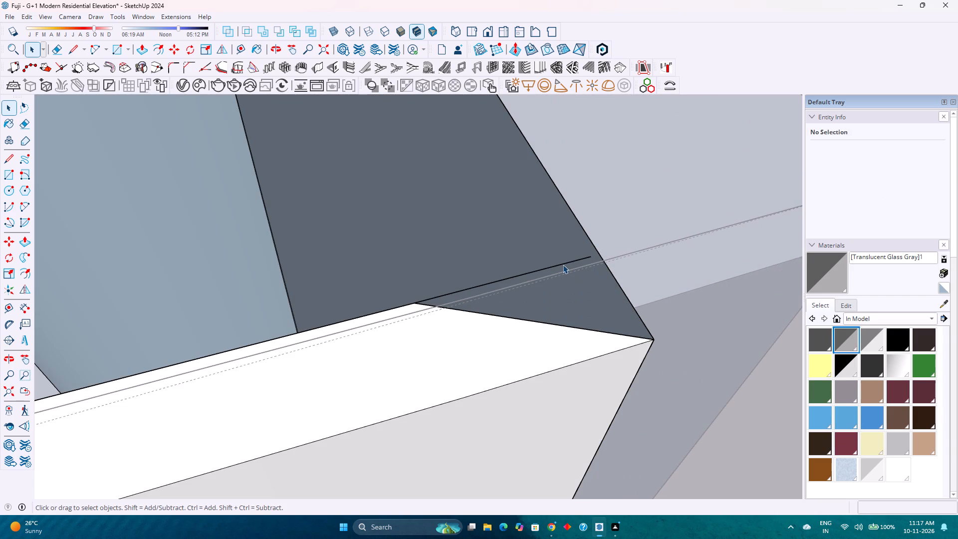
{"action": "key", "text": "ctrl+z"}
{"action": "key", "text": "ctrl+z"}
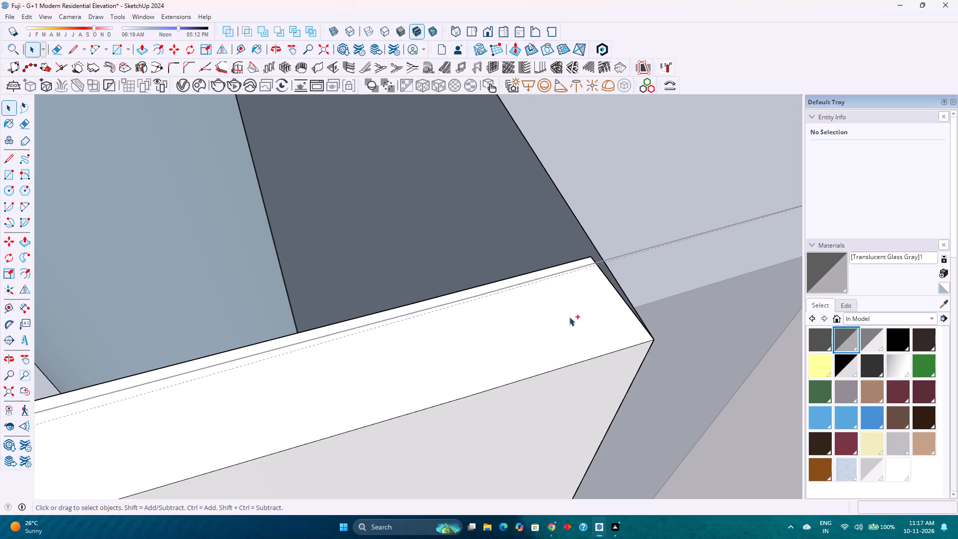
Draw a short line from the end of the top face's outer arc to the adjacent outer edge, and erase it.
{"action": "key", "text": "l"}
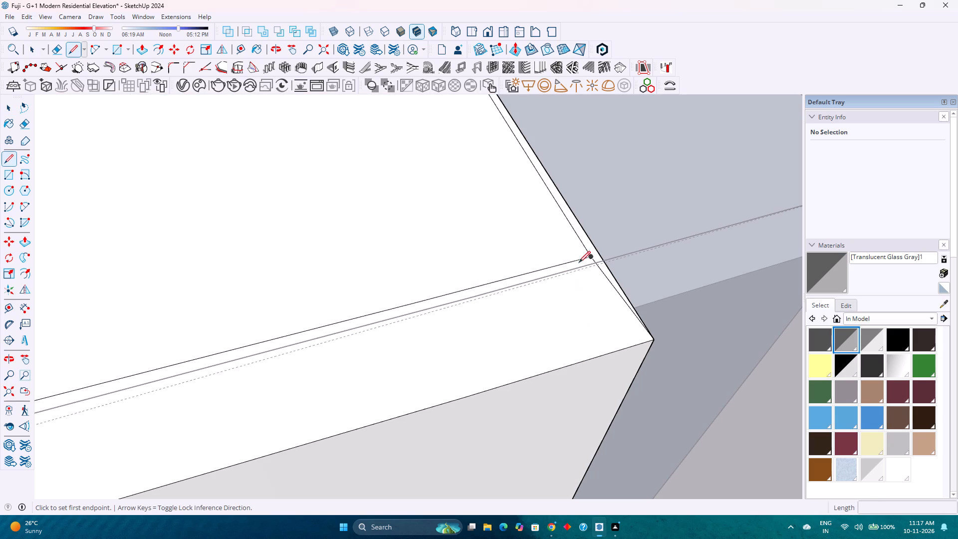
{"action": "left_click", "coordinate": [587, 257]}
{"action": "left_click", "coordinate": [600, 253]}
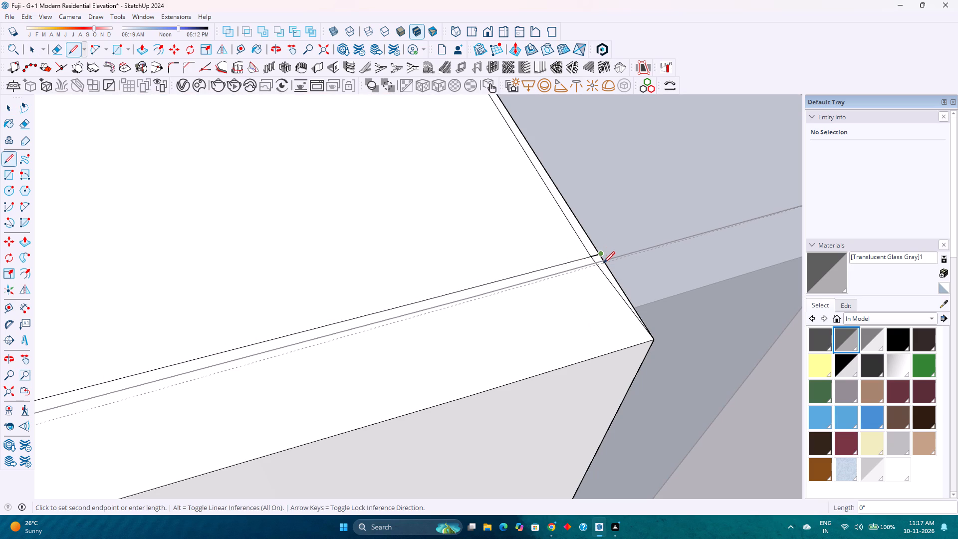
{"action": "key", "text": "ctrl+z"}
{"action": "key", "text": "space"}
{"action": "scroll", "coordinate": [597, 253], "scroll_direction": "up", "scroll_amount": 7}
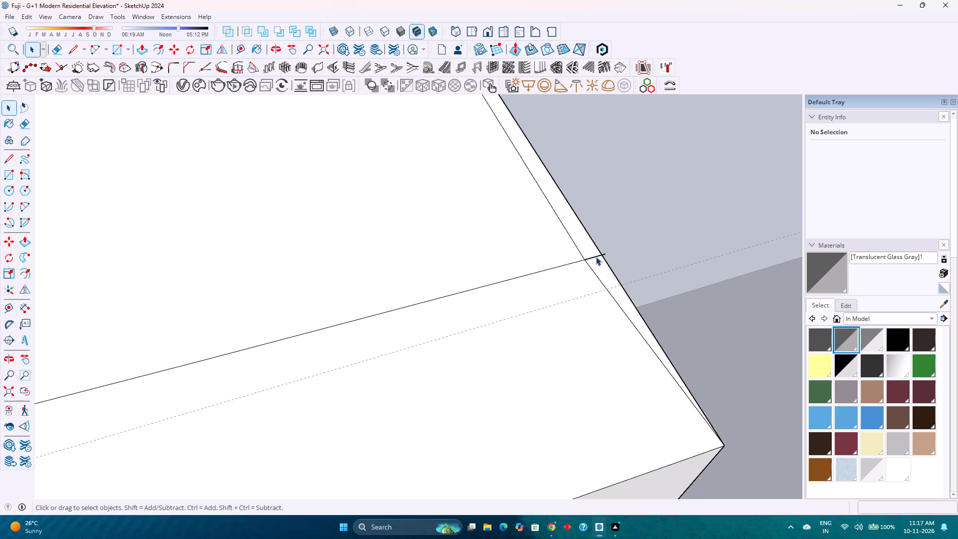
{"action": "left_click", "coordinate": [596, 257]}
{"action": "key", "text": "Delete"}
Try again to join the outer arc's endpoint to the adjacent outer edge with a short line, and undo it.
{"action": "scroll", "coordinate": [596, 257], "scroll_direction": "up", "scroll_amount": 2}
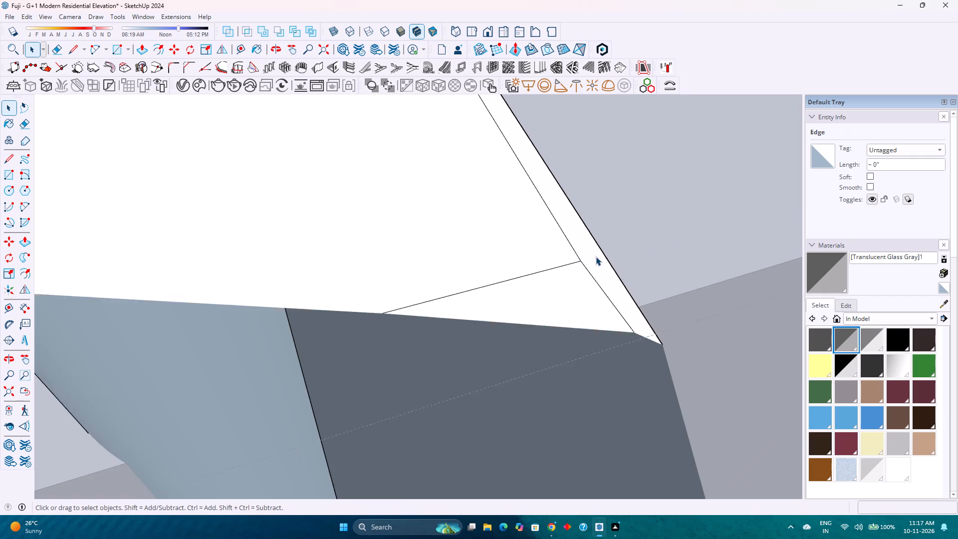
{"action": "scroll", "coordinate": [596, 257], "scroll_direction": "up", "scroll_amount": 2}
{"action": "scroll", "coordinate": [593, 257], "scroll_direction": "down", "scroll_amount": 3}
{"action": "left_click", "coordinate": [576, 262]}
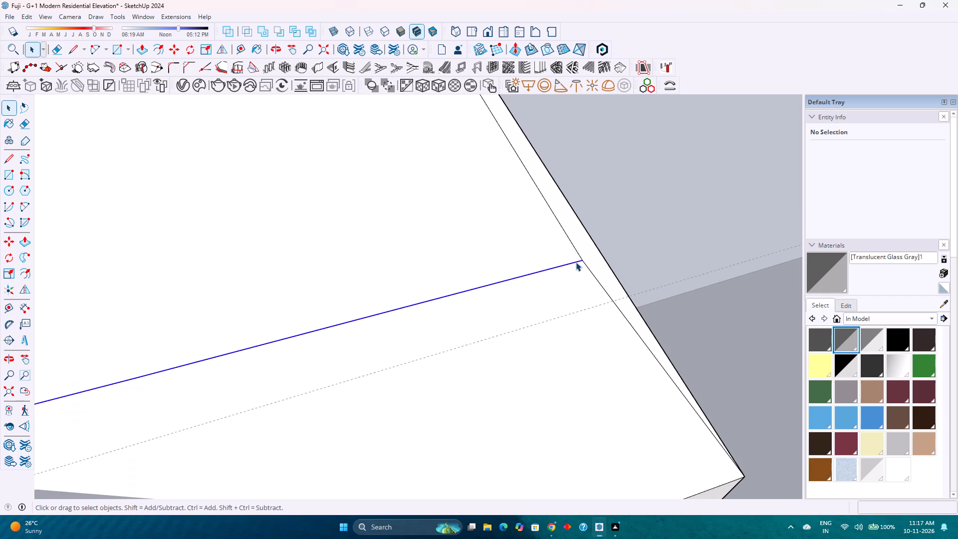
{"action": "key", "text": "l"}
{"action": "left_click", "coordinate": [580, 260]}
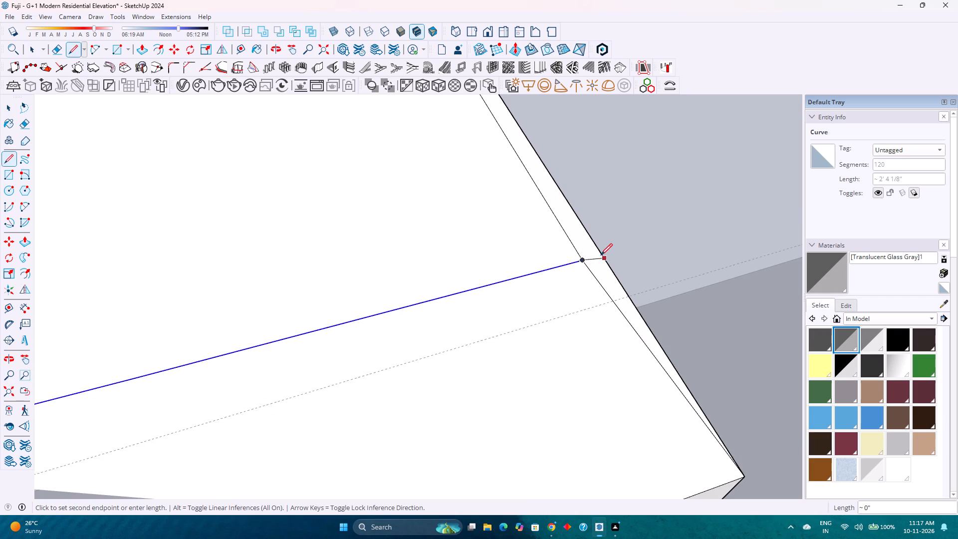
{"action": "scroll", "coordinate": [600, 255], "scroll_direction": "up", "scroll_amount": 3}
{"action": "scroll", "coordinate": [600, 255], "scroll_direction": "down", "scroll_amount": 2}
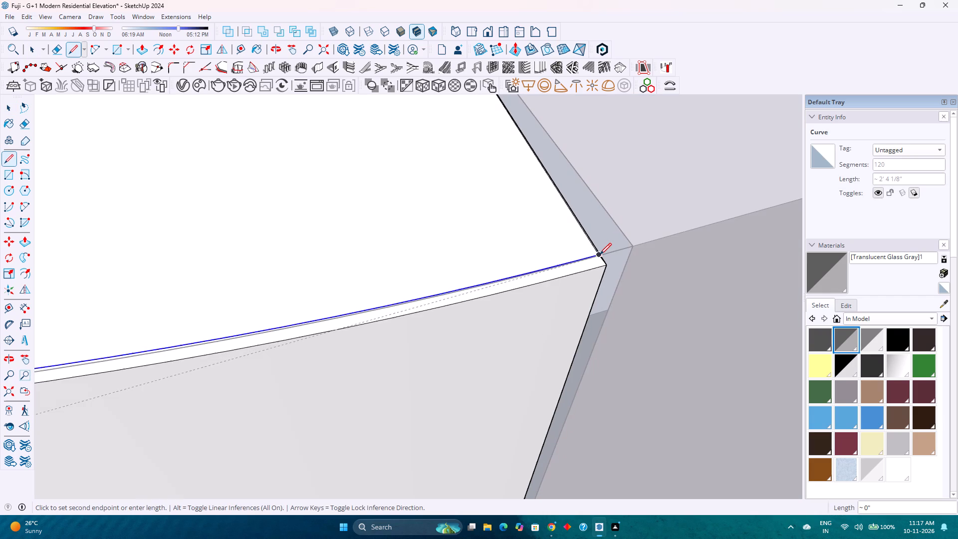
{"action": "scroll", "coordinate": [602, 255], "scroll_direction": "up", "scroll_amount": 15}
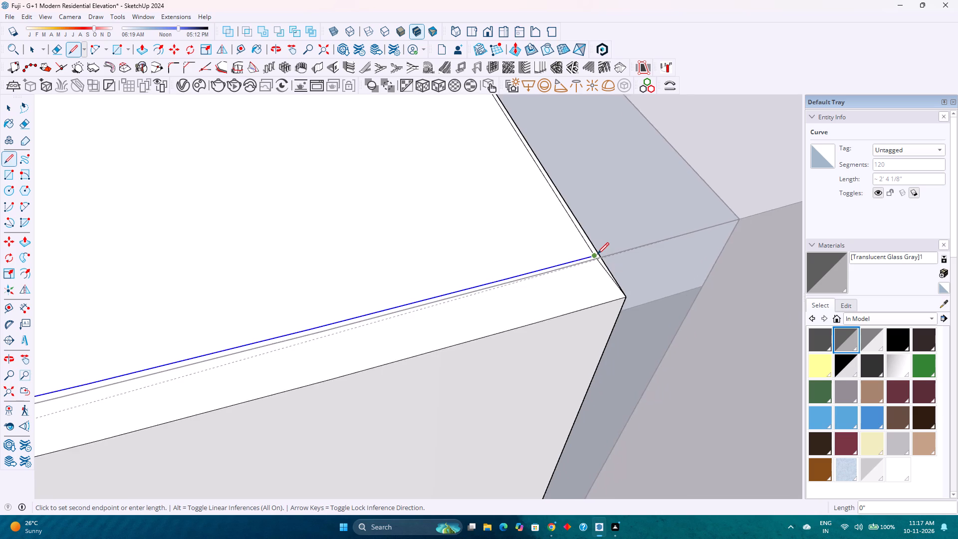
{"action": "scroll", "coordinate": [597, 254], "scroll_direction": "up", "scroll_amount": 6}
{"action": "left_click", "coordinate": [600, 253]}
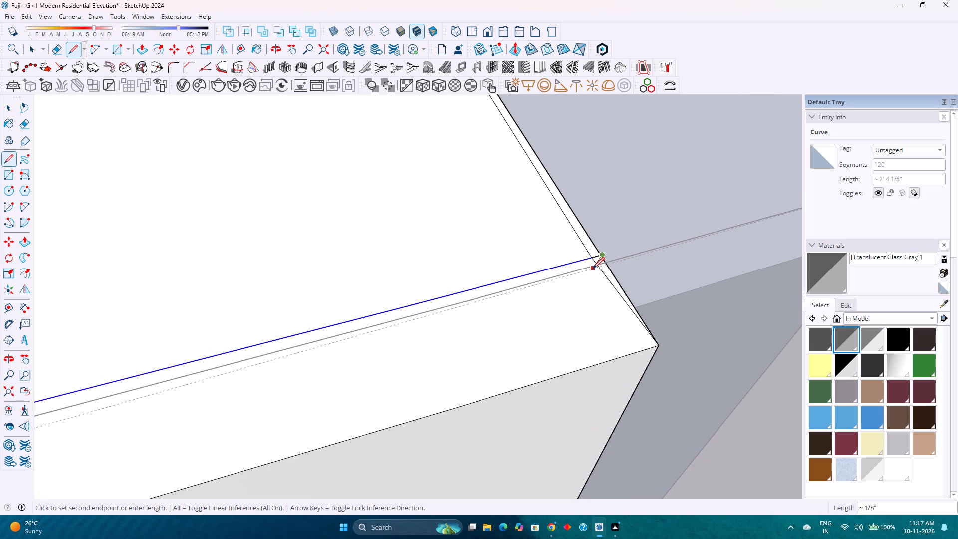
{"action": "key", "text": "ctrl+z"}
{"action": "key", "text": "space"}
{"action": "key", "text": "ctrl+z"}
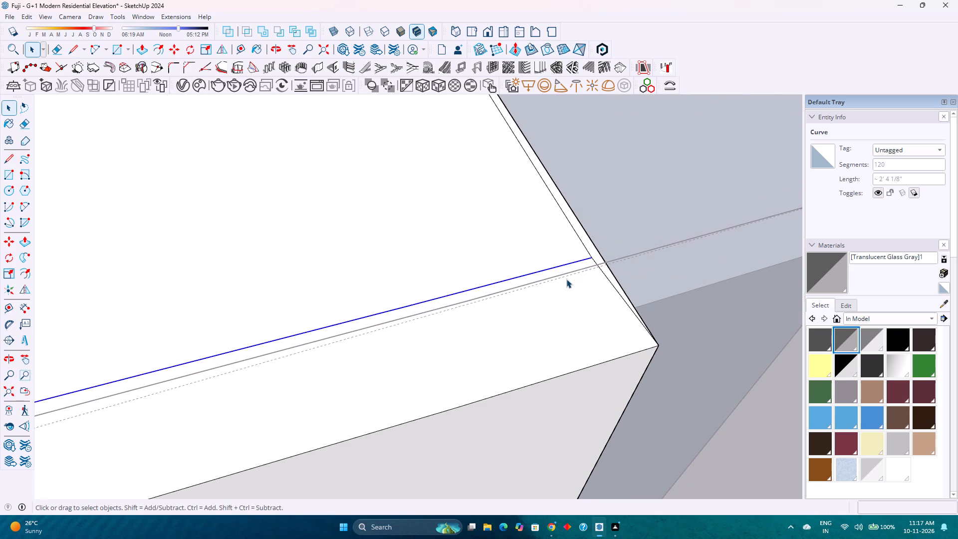
Delete the outer curved face of the corner group.
{"action": "scroll", "coordinate": [566, 278], "scroll_direction": "down", "scroll_amount": 4}
{"action": "left_click", "coordinate": [558, 297]}
{"action": "scroll", "coordinate": [558, 297], "scroll_direction": "down", "scroll_amount": 18}
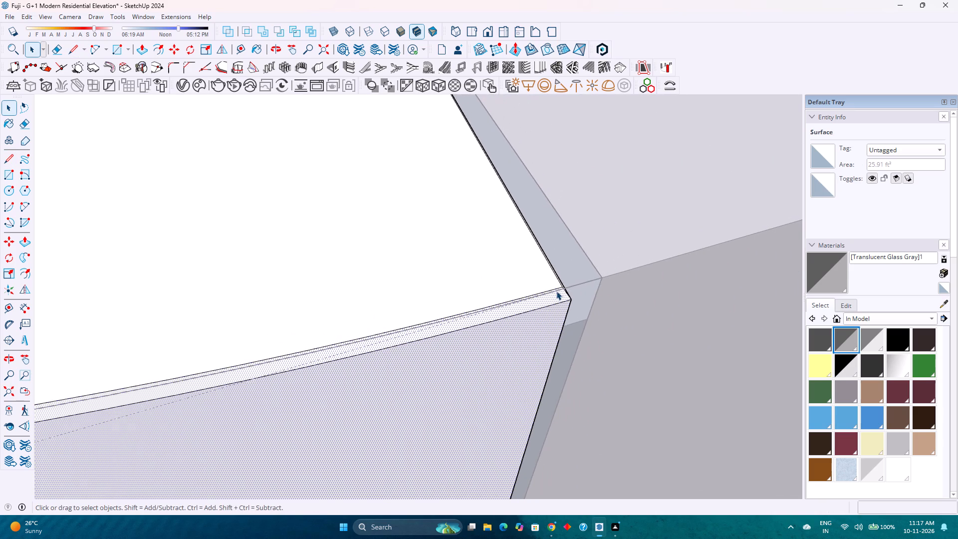
{"action": "scroll", "coordinate": [556, 291], "scroll_direction": "down", "scroll_amount": 20}
{"action": "scroll", "coordinate": [556, 291], "scroll_direction": "down", "scroll_amount": 1}
{"action": "scroll", "coordinate": [417, 292], "scroll_direction": "down", "scroll_amount": 4}
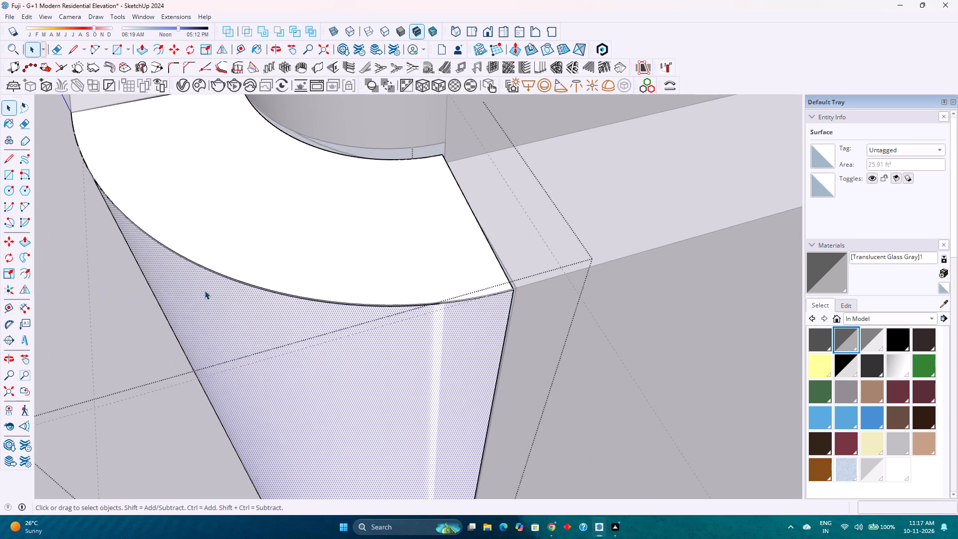
{"action": "middle_click_drag", "start_coordinate": [205, 290], "coordinate": [490, 277]}
{"action": "scroll", "coordinate": [489, 271], "scroll_direction": "down", "scroll_amount": 5}
{"action": "scroll", "coordinate": [324, 359], "scroll_direction": "up", "scroll_amount": 2}
{"action": "scroll", "coordinate": [369, 327], "scroll_direction": "up", "scroll_amount": 5}
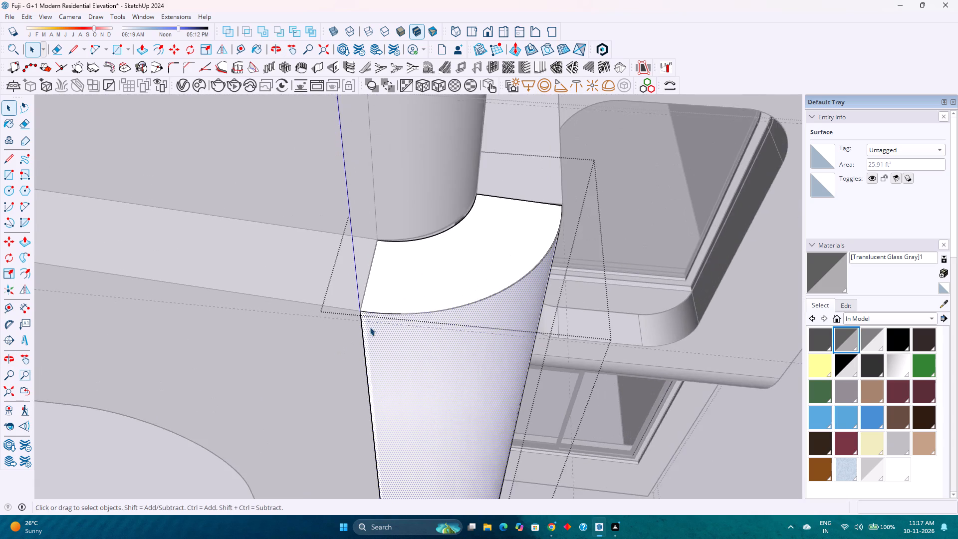
{"action": "scroll", "coordinate": [370, 327], "scroll_direction": "up", "scroll_amount": 14}
{"action": "key", "text": "Delete"}
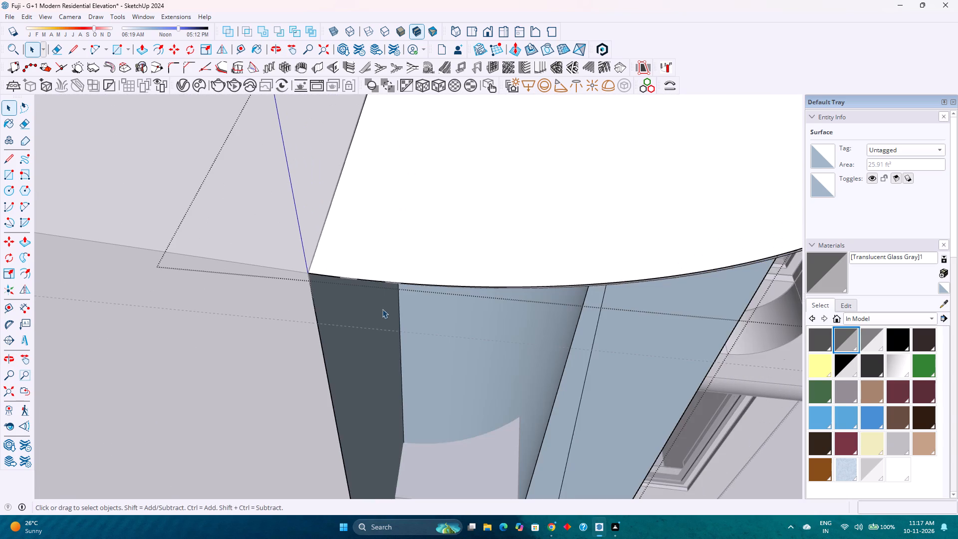
Delete the leftover arc just below the top face and the vertical edge at the group's outer top corner.
{"action": "scroll", "coordinate": [342, 284], "scroll_direction": "up", "scroll_amount": 14}
{"action": "middle_click_drag", "start_coordinate": [394, 284], "coordinate": [305, 285]}
{"action": "scroll", "coordinate": [305, 285], "scroll_direction": "down", "scroll_amount": 4}
{"action": "scroll", "coordinate": [305, 285], "scroll_direction": "up", "scroll_amount": 1}
{"action": "scroll", "coordinate": [305, 285], "scroll_direction": "down", "scroll_amount": 20}
{"action": "scroll", "coordinate": [305, 285], "scroll_direction": "down", "scroll_amount": 5}
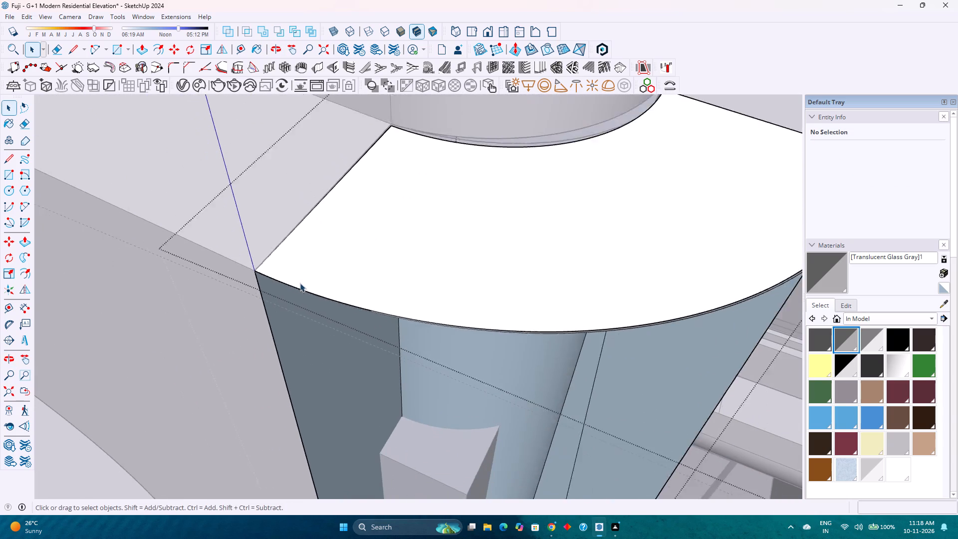
{"action": "scroll", "coordinate": [300, 283], "scroll_direction": "down", "scroll_amount": 8}
{"action": "scroll", "coordinate": [600, 211], "scroll_direction": "up", "scroll_amount": 10}
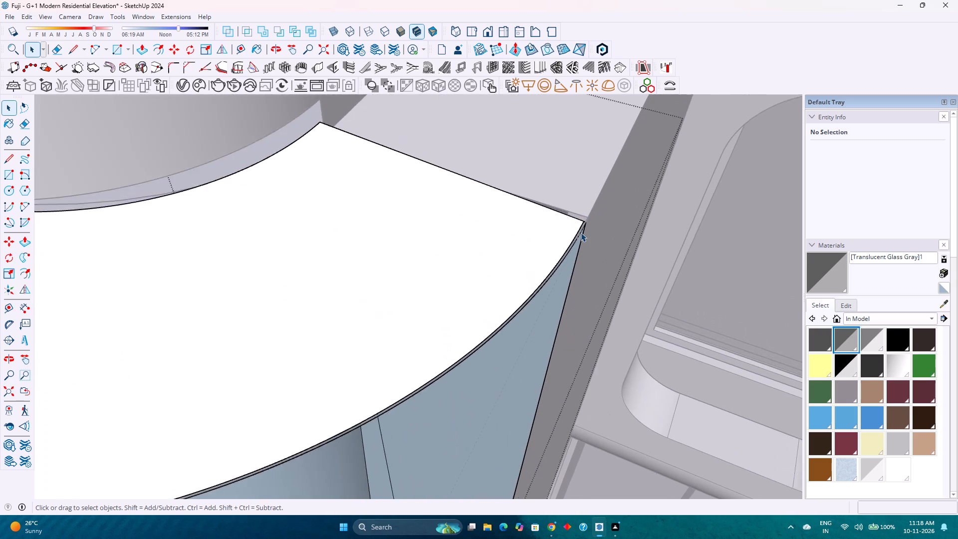
{"action": "scroll", "coordinate": [581, 233], "scroll_direction": "up", "scroll_amount": 4}
{"action": "left_click", "coordinate": [581, 233]}
{"action": "key", "text": "Delete"}
{"action": "left_click", "coordinate": [587, 227]}
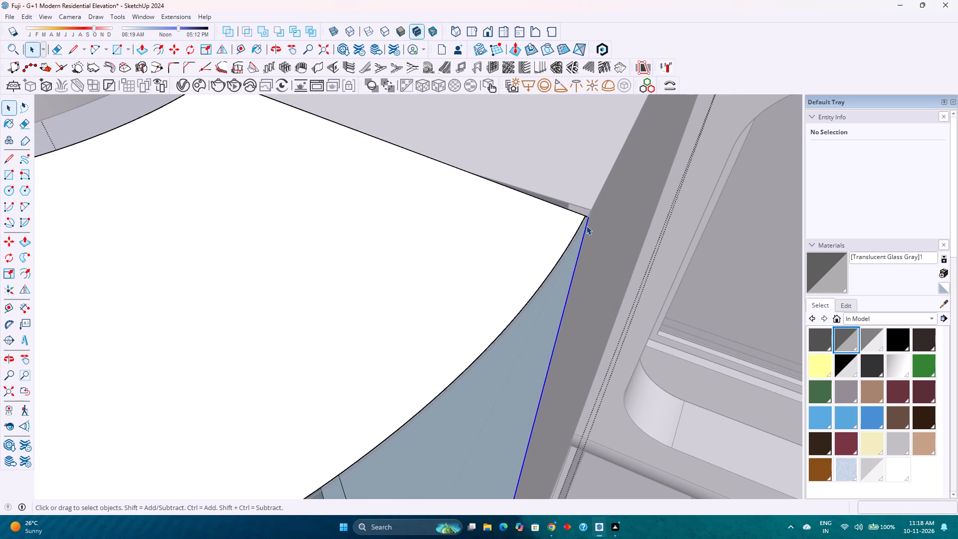
{"action": "key", "text": "Delete"}
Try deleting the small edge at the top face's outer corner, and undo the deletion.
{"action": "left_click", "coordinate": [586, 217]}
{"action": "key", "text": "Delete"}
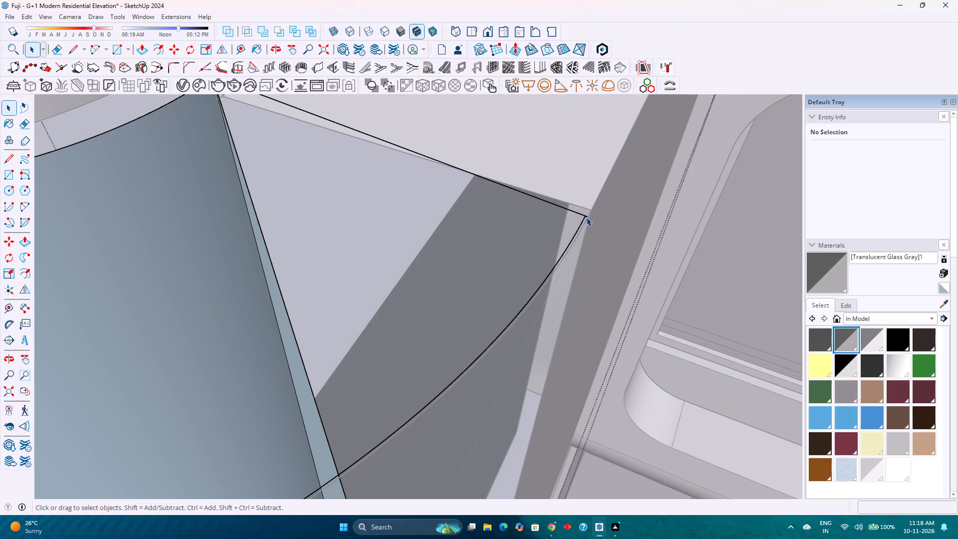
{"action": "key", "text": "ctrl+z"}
Delete the short stray edge projecting past the top face's outer corner.
{"action": "scroll", "coordinate": [584, 217], "scroll_direction": "up", "scroll_amount": 10}
{"action": "left_click", "coordinate": [592, 215]}
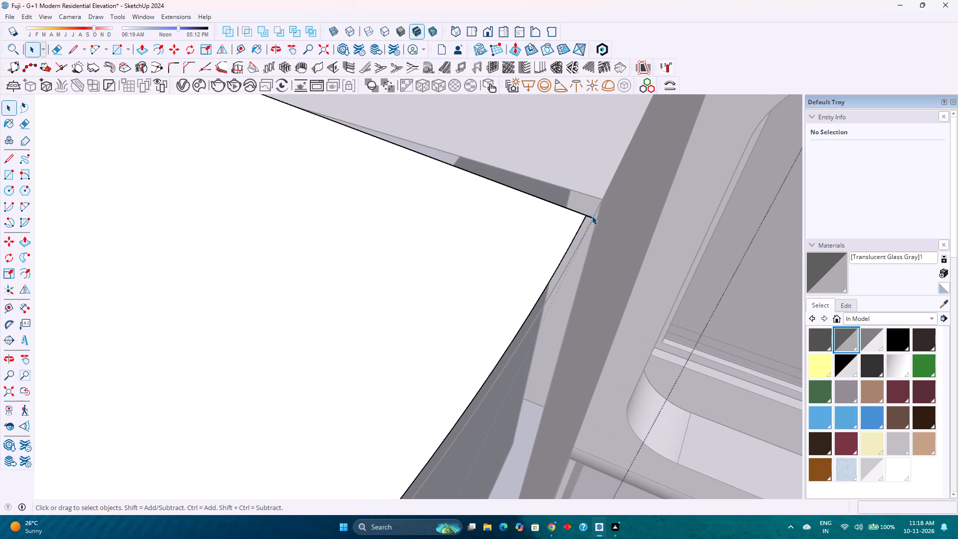
{"action": "key", "text": "Delete"}
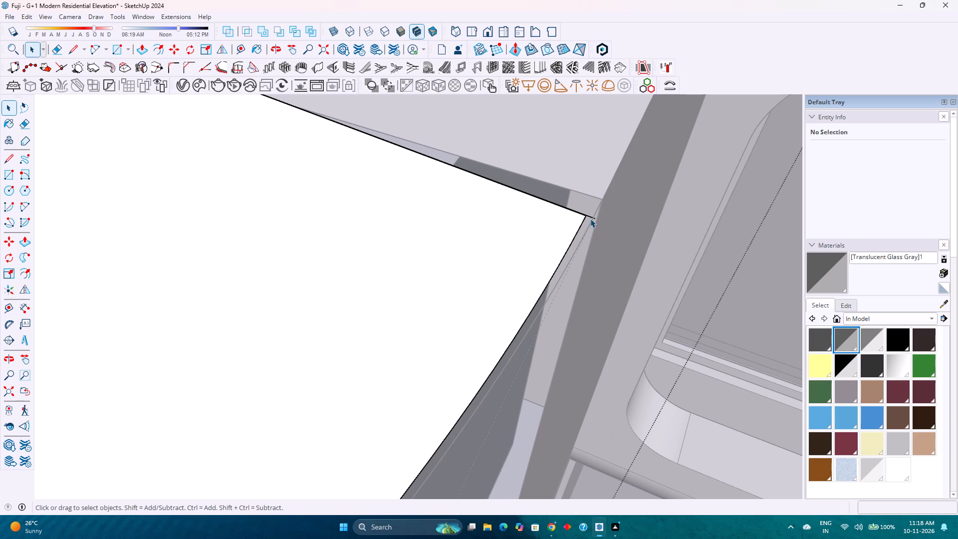
{"action": "left_click", "coordinate": [592, 216]}
{"action": "key", "text": "Delete"}
Move the curved top face with its edges about 9/16" by its inner end corner toward the frame wall's inner corner.
{"action": "scroll", "coordinate": [590, 214], "scroll_direction": "up", "scroll_amount": 3}
{"action": "middle_click", "coordinate": [589, 214]}
{"action": "scroll", "coordinate": [589, 214], "scroll_direction": "down", "scroll_amount": 4}
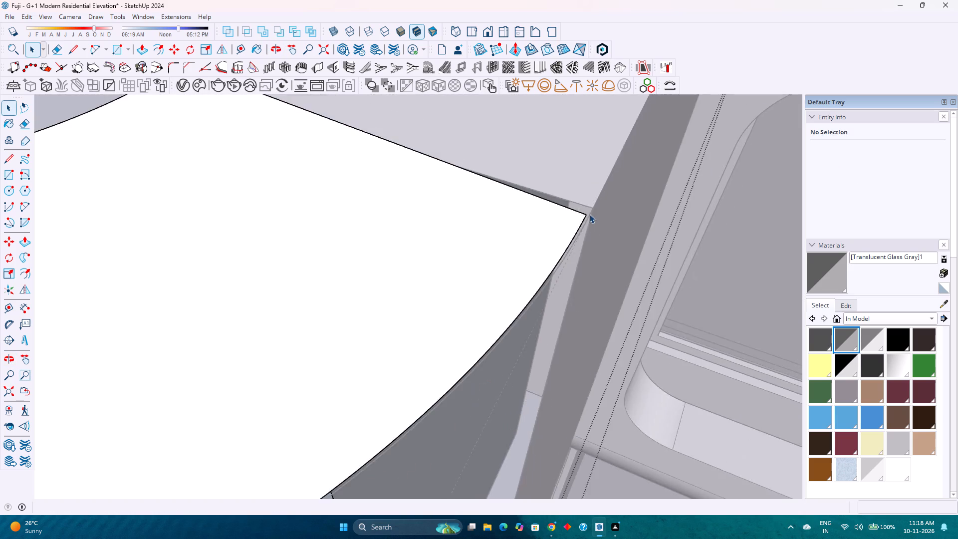
{"action": "middle_click_drag", "start_coordinate": [589, 214], "coordinate": [347, 268]}
{"action": "scroll", "coordinate": [567, 306], "scroll_direction": "down", "scroll_amount": 4}
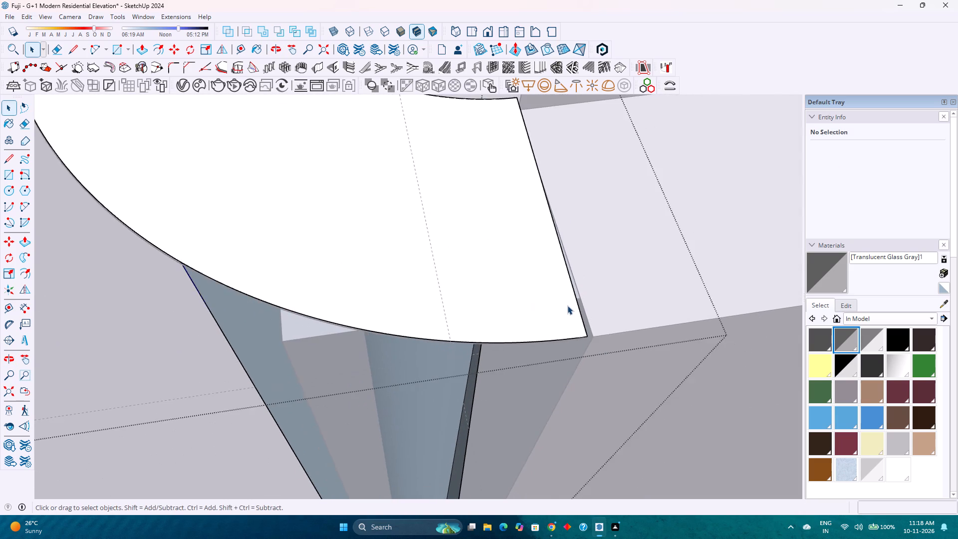
{"action": "scroll", "coordinate": [567, 305], "scroll_direction": "down", "scroll_amount": 3}
{"action": "middle_click_drag", "start_coordinate": [573, 308], "coordinate": [408, 311]}
{"action": "middle_click", "coordinate": [408, 311]}
{"action": "scroll", "coordinate": [535, 253], "scroll_direction": "up", "scroll_amount": 2}
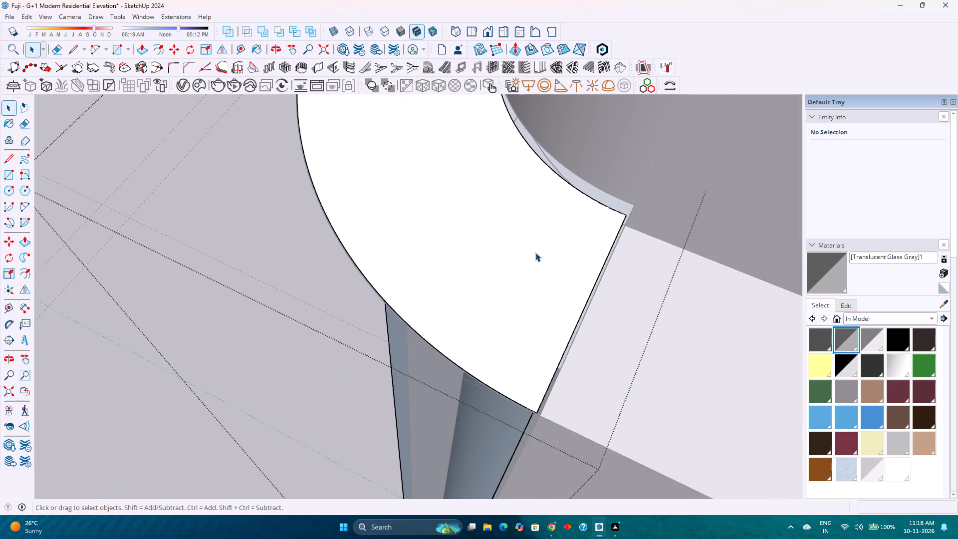
{"action": "scroll", "coordinate": [535, 253], "scroll_direction": "up", "scroll_amount": 2}
{"action": "double_click", "coordinate": [535, 253]}
{"action": "key", "text": "m"}
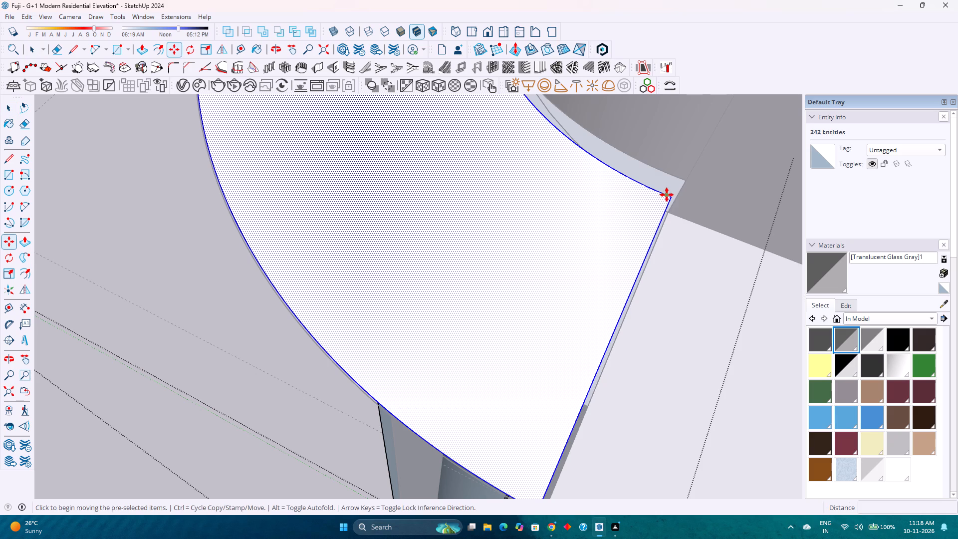
{"action": "left_click", "coordinate": [672, 196]}
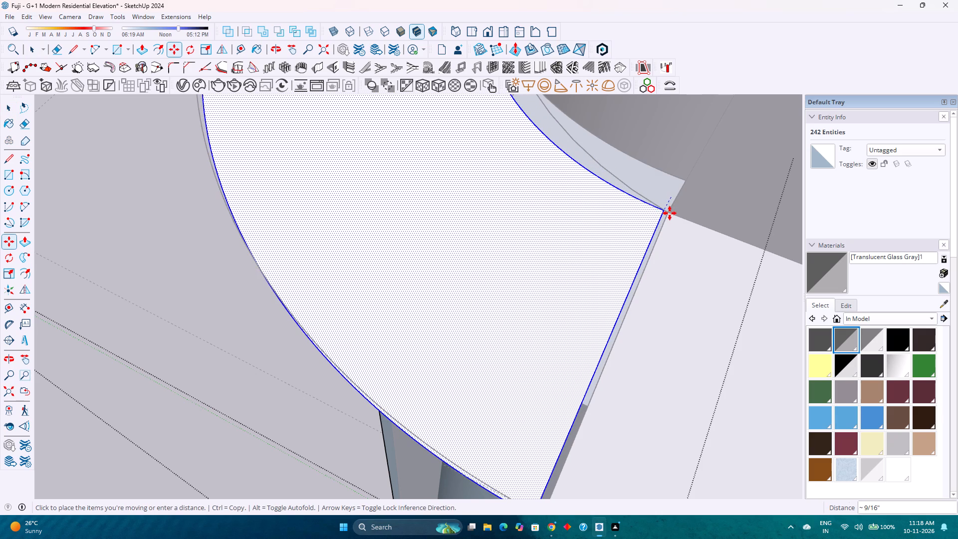
{"action": "left_click", "coordinate": [670, 213]}
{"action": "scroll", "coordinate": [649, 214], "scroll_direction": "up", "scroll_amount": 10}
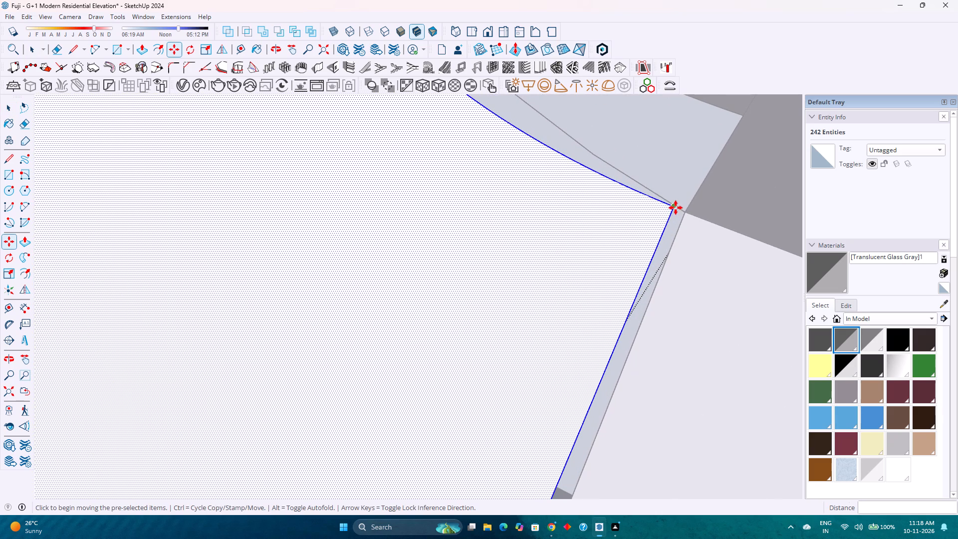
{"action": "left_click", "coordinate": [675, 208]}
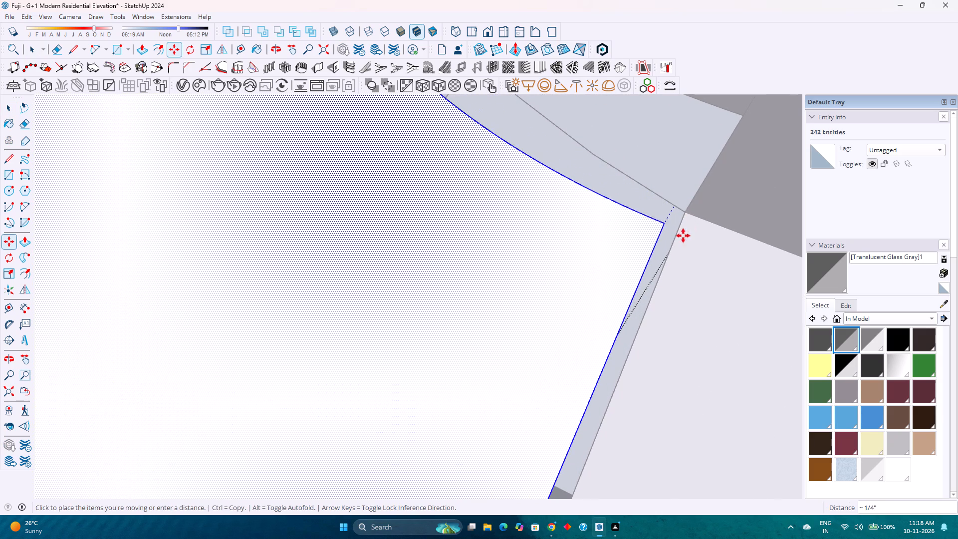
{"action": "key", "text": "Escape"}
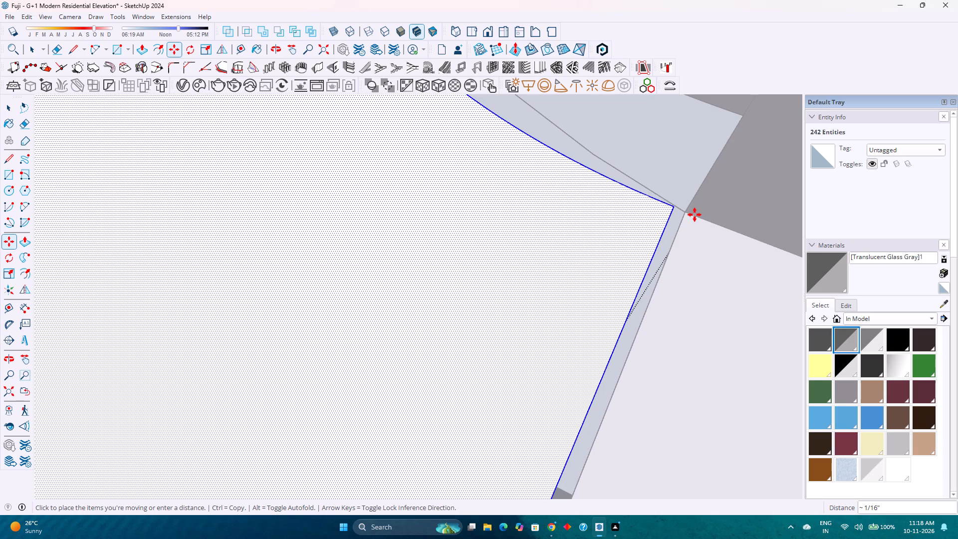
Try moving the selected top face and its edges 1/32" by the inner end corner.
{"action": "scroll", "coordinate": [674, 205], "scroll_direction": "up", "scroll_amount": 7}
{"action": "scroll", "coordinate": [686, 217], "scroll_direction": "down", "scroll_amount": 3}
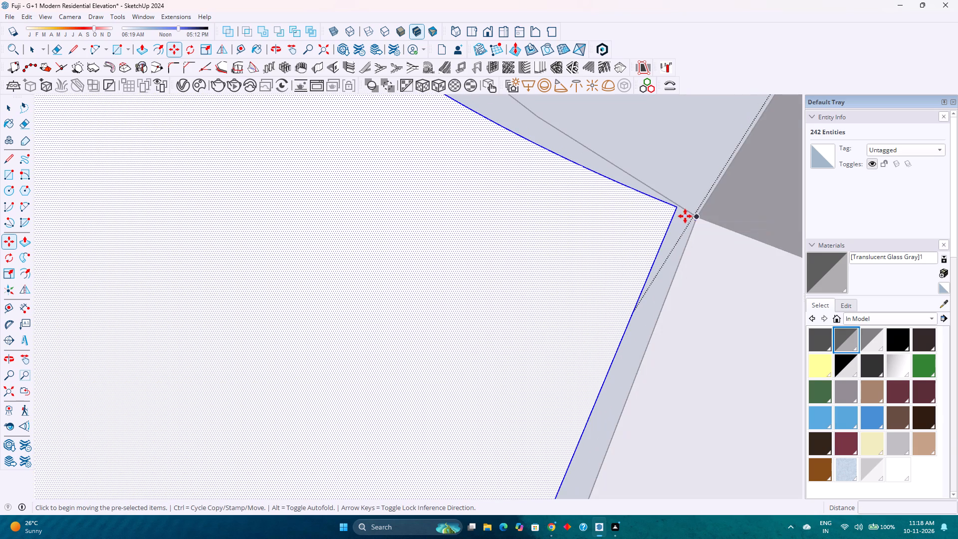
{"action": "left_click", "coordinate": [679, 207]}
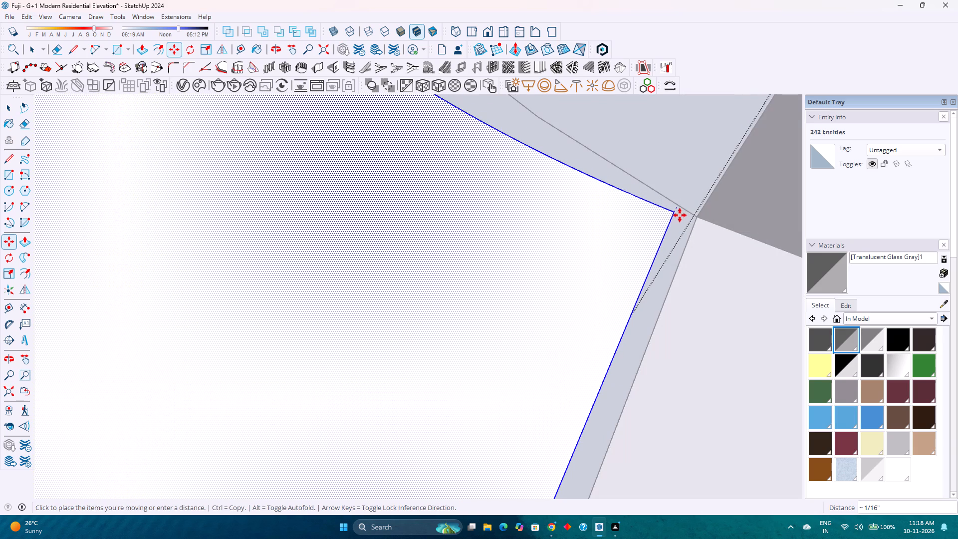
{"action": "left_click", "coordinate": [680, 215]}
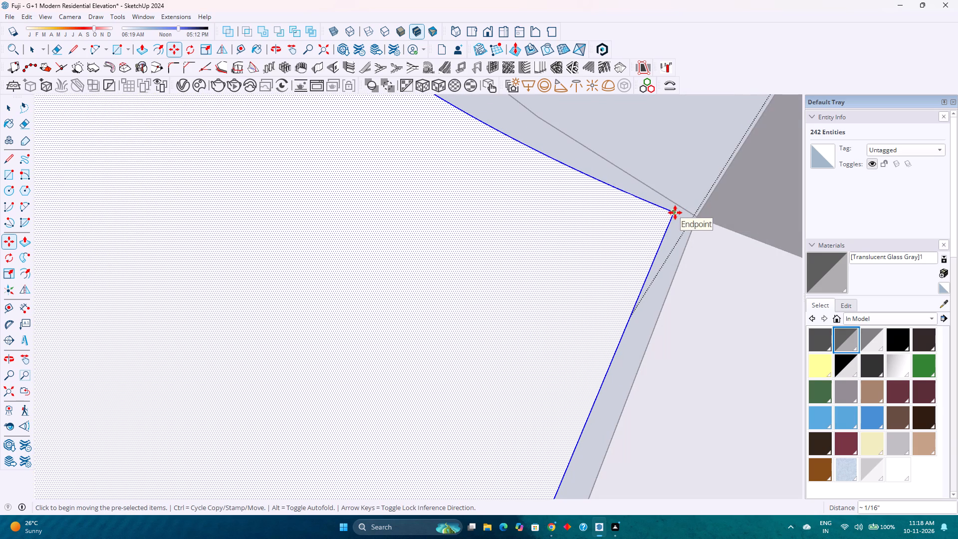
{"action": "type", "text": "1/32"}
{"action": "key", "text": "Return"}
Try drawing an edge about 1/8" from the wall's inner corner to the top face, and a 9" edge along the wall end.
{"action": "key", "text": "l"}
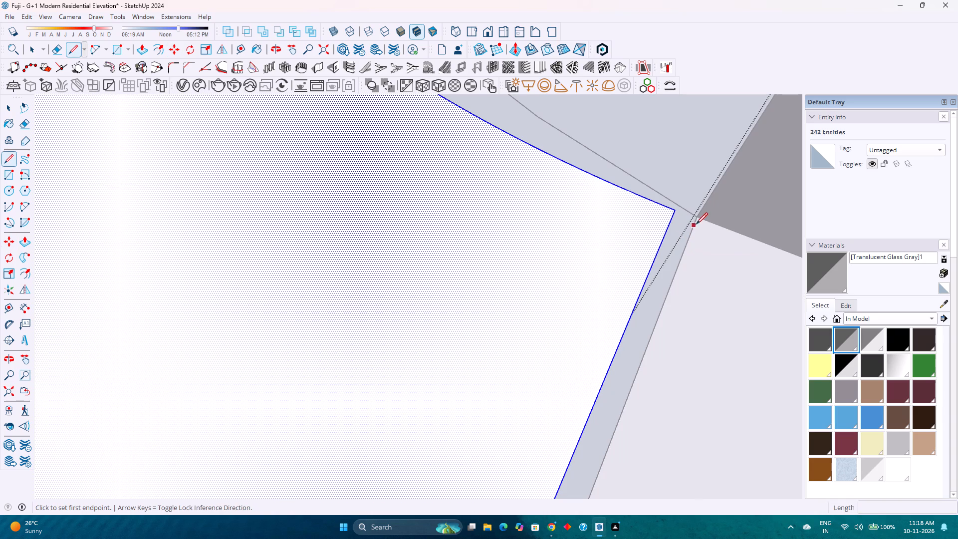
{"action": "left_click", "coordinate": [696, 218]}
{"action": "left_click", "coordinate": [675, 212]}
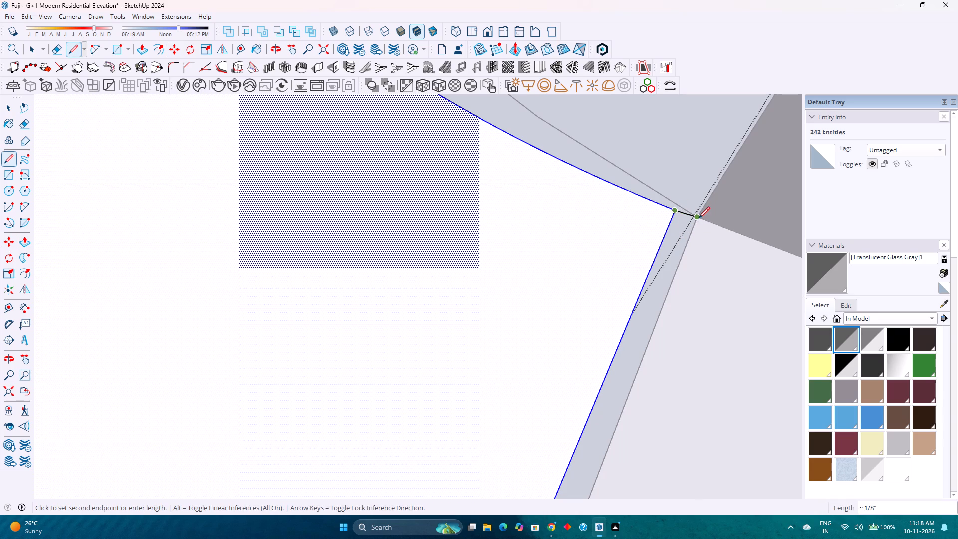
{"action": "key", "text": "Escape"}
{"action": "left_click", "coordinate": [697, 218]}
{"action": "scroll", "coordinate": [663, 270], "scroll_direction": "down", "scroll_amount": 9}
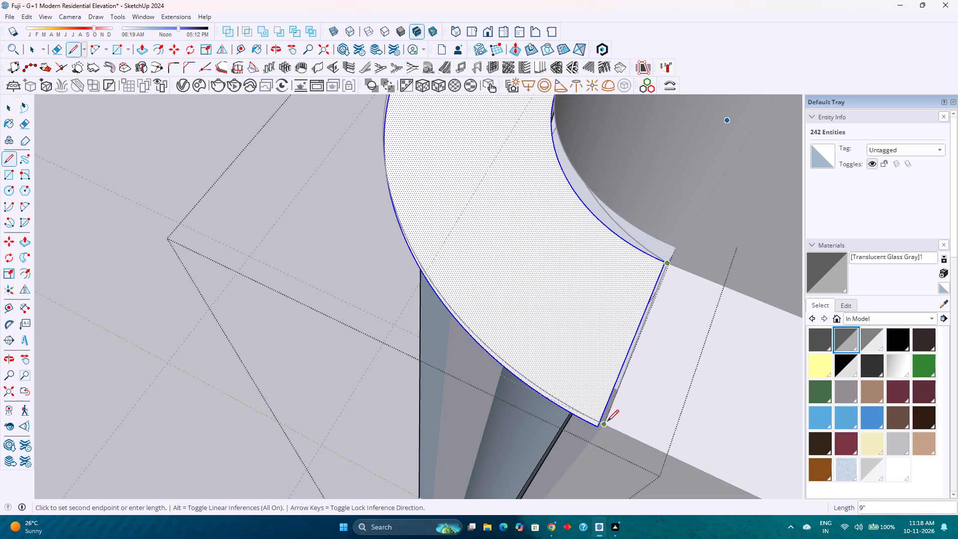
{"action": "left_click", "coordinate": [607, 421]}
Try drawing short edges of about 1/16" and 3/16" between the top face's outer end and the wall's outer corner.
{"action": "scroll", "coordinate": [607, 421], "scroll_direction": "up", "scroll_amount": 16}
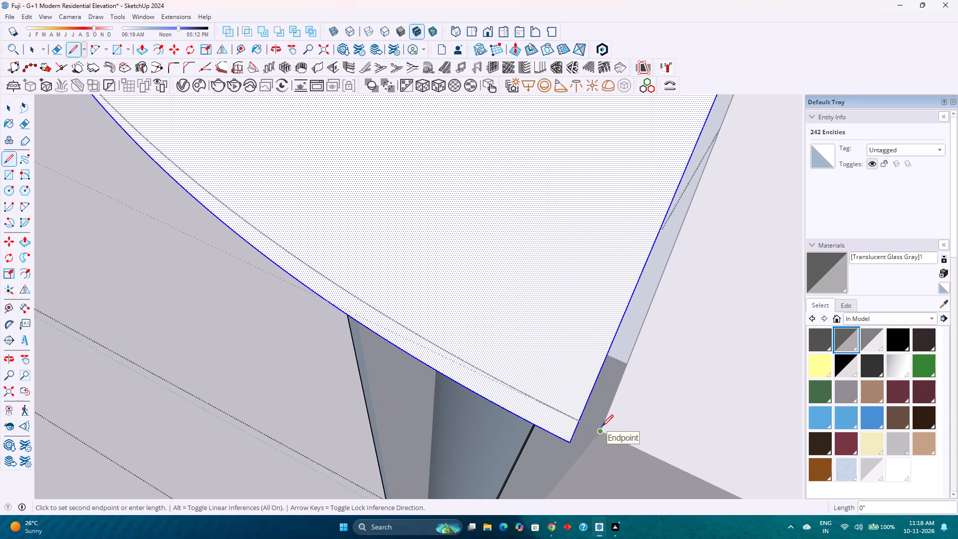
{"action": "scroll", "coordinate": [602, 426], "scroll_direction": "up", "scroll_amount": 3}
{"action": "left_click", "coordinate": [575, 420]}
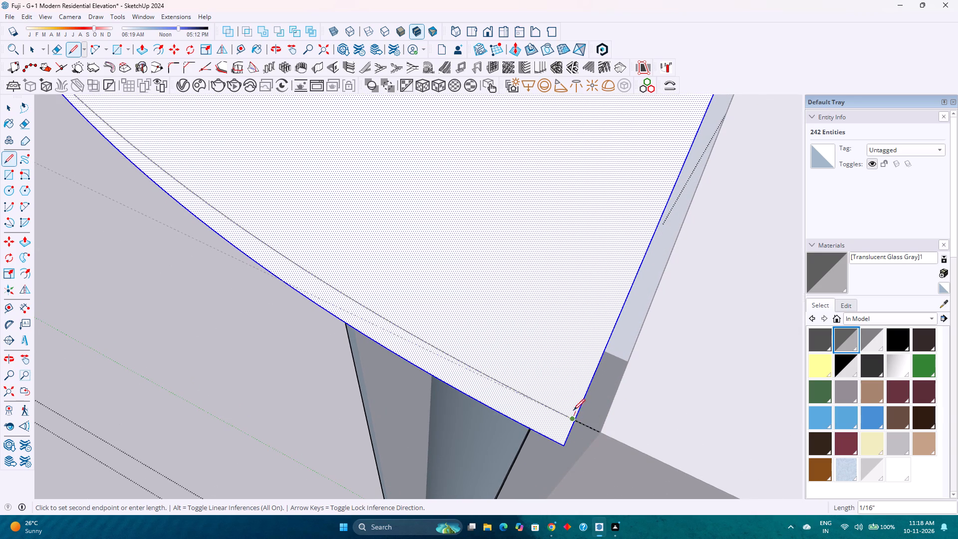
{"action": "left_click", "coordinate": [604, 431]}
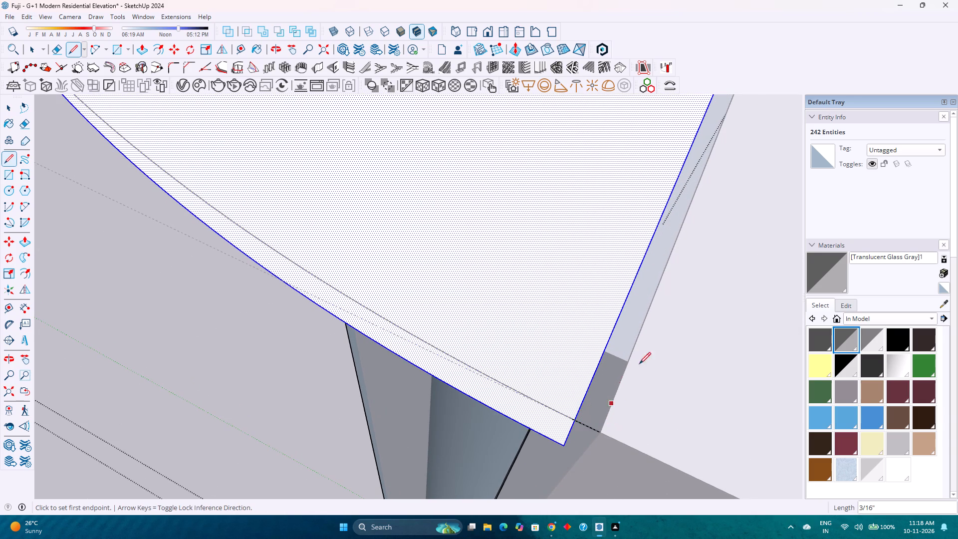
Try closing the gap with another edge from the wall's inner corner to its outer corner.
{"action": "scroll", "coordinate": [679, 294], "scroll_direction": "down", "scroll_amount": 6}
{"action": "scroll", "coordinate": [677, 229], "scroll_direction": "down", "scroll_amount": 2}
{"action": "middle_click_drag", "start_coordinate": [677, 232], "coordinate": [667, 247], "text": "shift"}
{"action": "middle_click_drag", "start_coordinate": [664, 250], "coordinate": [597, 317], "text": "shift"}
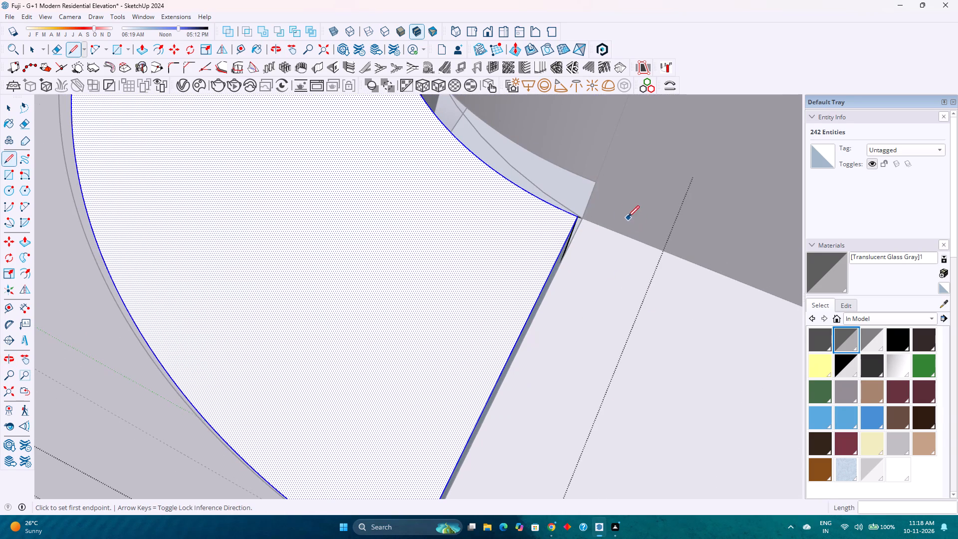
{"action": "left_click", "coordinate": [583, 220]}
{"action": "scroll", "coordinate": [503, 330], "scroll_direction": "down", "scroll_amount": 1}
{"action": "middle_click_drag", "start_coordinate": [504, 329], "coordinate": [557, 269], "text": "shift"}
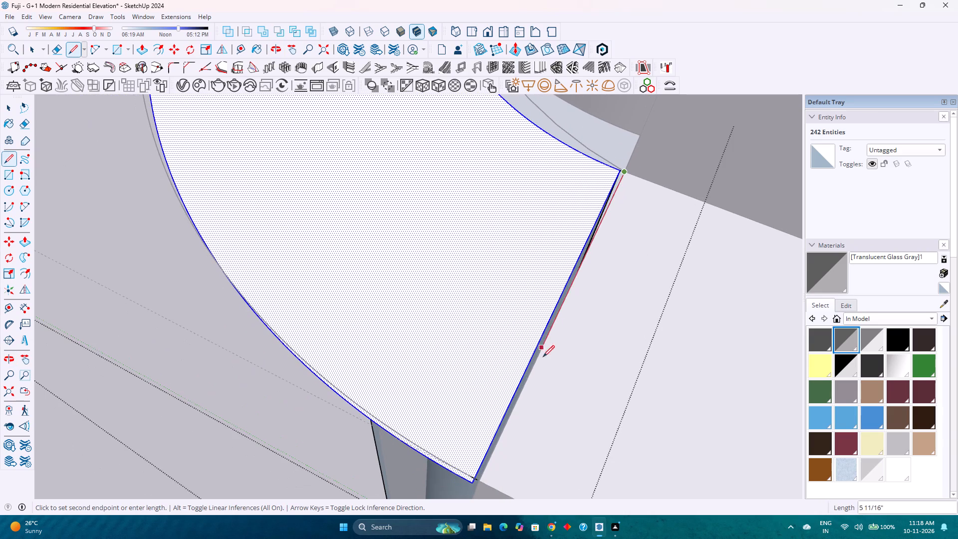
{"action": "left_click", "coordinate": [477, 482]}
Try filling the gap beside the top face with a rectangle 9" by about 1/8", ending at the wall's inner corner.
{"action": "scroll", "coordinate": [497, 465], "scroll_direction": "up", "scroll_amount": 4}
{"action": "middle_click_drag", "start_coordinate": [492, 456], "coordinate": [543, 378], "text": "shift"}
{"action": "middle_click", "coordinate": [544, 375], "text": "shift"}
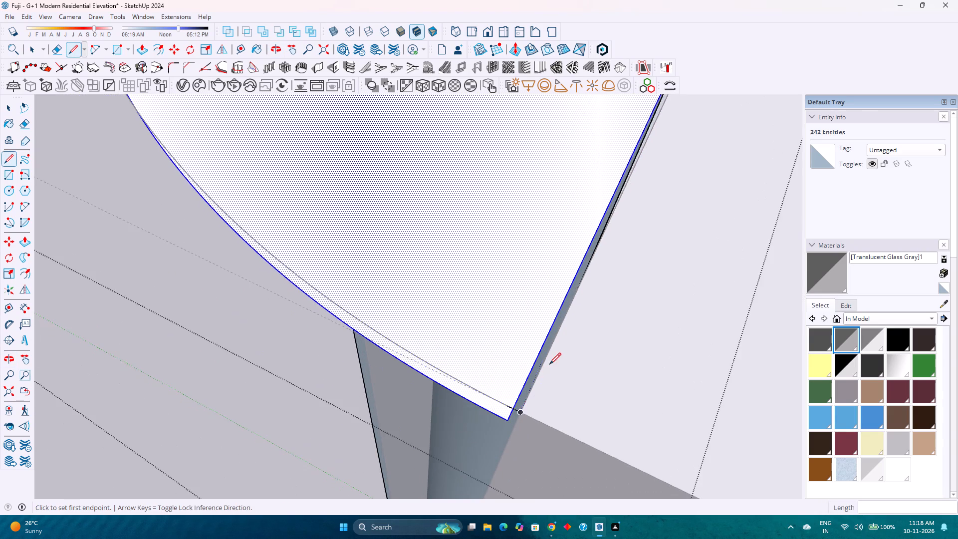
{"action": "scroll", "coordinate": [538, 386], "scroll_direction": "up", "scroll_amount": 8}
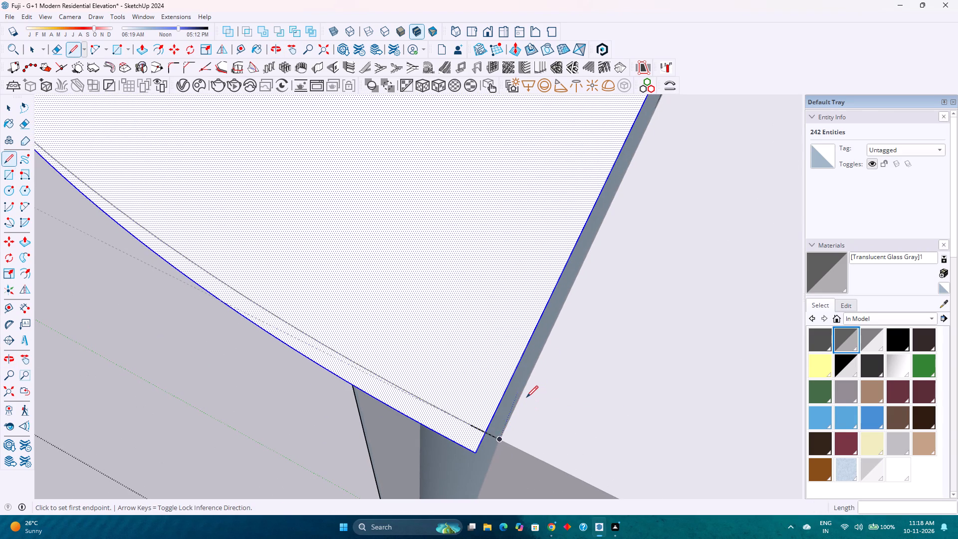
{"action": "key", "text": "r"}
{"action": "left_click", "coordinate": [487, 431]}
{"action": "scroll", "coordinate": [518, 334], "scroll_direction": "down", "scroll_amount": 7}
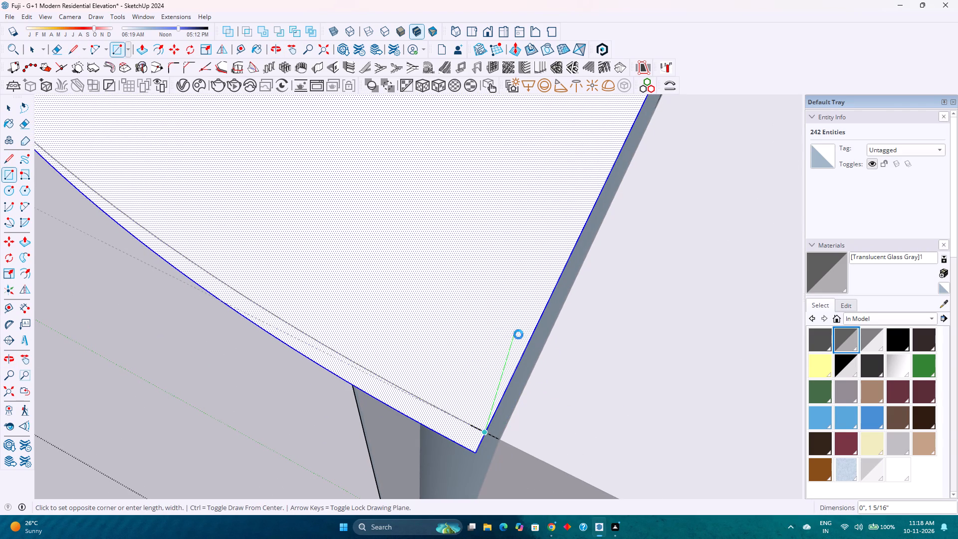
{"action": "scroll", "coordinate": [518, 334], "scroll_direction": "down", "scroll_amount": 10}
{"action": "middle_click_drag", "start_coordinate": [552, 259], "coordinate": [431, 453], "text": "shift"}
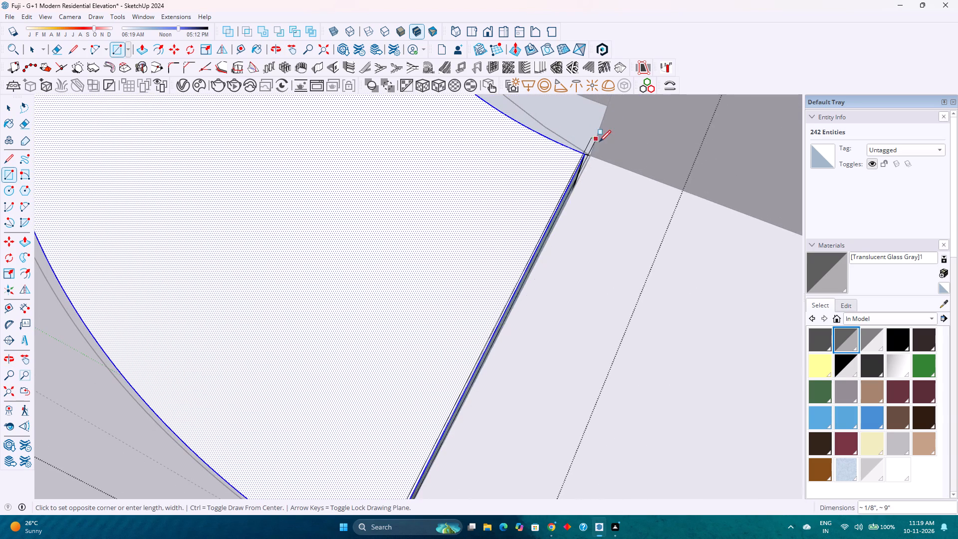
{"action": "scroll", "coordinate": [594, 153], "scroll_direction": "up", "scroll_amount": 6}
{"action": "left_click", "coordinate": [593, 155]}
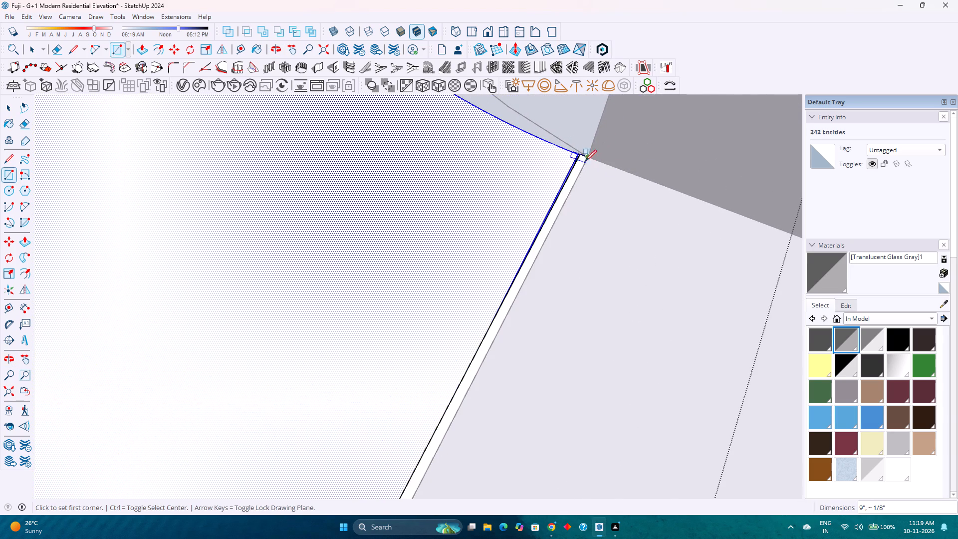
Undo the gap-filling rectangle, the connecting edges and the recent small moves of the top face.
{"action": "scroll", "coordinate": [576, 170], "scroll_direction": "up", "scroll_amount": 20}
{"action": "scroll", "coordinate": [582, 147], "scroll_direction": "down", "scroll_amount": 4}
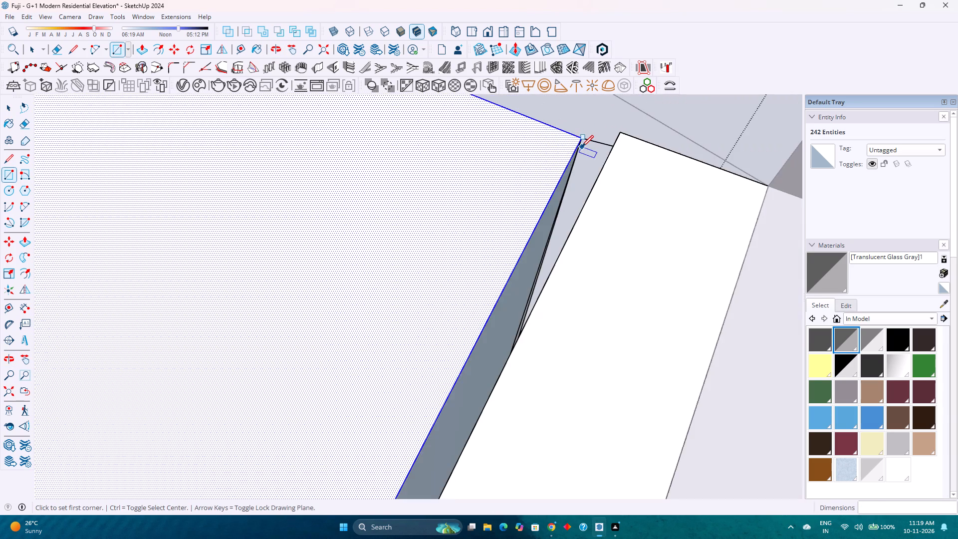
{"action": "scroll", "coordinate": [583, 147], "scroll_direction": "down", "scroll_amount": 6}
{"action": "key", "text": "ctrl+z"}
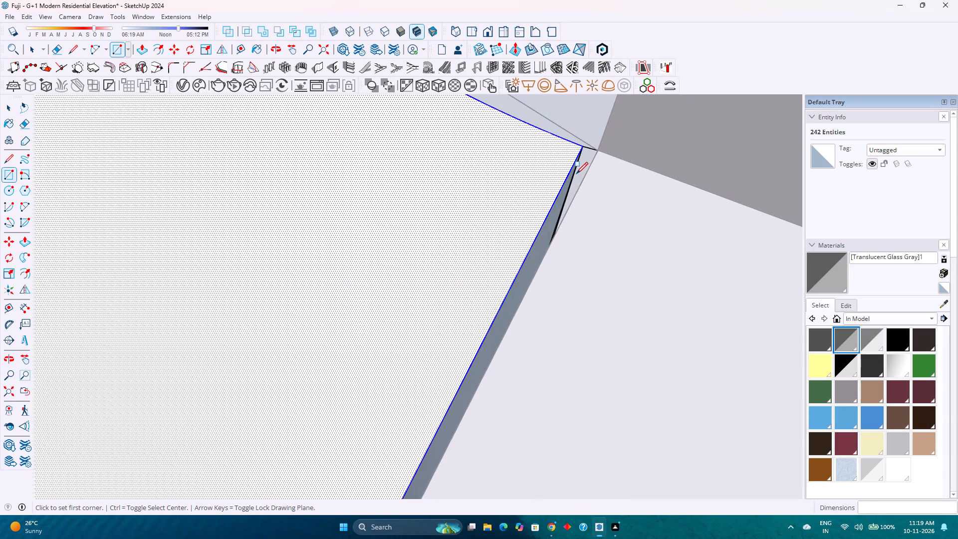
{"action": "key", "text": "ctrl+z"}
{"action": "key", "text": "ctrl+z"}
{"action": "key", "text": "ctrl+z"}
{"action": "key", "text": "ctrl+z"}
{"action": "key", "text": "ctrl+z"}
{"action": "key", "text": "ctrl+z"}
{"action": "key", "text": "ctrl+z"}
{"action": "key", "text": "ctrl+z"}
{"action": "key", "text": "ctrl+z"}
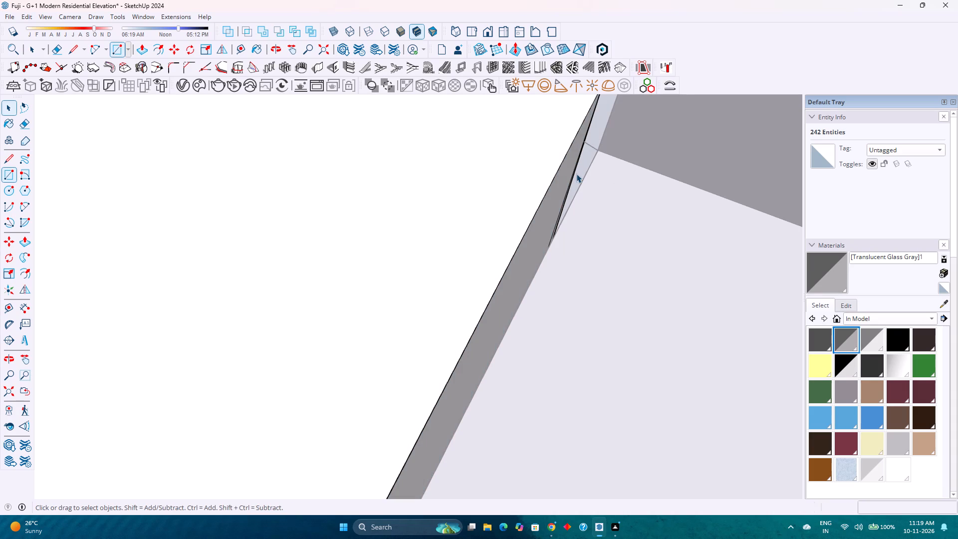
Undo the earlier cleanup edits made to the curved corner piece between the frame walls.
{"action": "key", "text": "space"}
{"action": "key", "text": "ctrl+z"}
{"action": "key", "text": "ctrl+z"}
{"action": "key", "text": "ctrl+z"}
{"action": "key", "text": "ctrl+z"}
{"action": "key", "text": "ctrl+z"}
{"action": "key", "text": "ctrl+z"}
{"action": "key", "text": "ctrl+z"}
{"action": "key", "text": "ctrl+z"}
{"action": "key", "text": "ctrl+z"}
{"action": "key", "text": "ctrl+z"}
{"action": "key", "text": "ctrl+z"}
{"action": "key", "text": "ctrl+z"}
{"action": "key", "text": "ctrl+z"}
{"action": "key", "text": "ctrl+z"}
{"action": "key", "text": "ctrl+z"}
{"action": "key", "text": "ctrl+z"}
{"action": "key", "text": "ctrl+z"}
{"action": "key", "text": "ctrl+z"}
{"action": "key", "text": "ctrl+z"}
{"action": "key", "text": "ctrl+z"}
Continue undoing until the separate copy of the curved corner piece beside the building is gone.
{"action": "scroll", "coordinate": [575, 173], "scroll_direction": "down", "scroll_amount": 3}
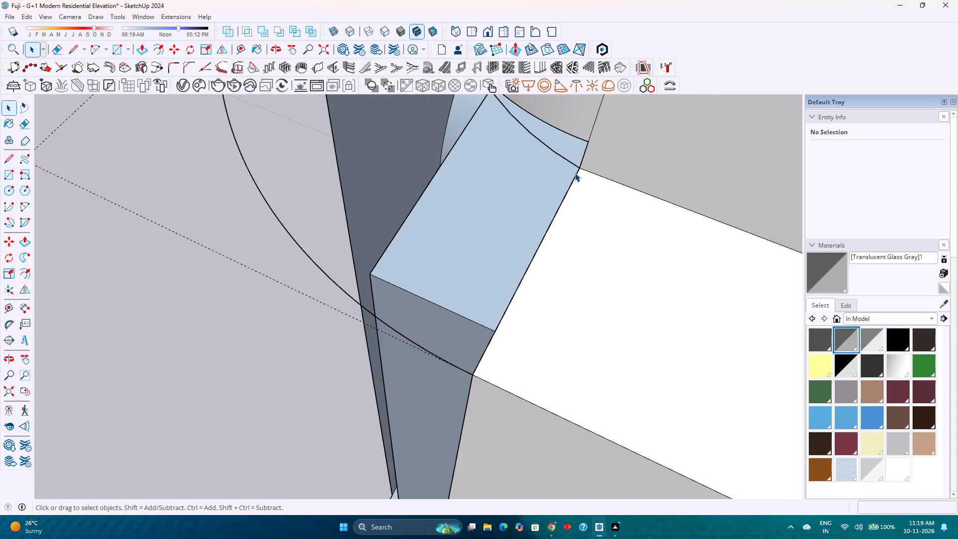
{"action": "scroll", "coordinate": [575, 173], "scroll_direction": "down", "scroll_amount": 7}
{"action": "middle_click_drag", "start_coordinate": [308, 225], "coordinate": [487, 212]}
{"action": "middle_click", "coordinate": [491, 211]}
{"action": "scroll", "coordinate": [492, 211], "scroll_direction": "down", "scroll_amount": 13}
{"action": "middle_click_drag", "start_coordinate": [446, 216], "coordinate": [365, 281], "text": "shift"}
{"action": "middle_click_drag", "start_coordinate": [339, 281], "coordinate": [523, 211]}
{"action": "scroll", "coordinate": [522, 207], "scroll_direction": "down", "scroll_amount": 5}
{"action": "key", "text": "ctrl+z"}
{"action": "key", "text": "ctrl+z"}
{"action": "key", "text": "ctrl+z"}
{"action": "key", "text": "ctrl+z"}
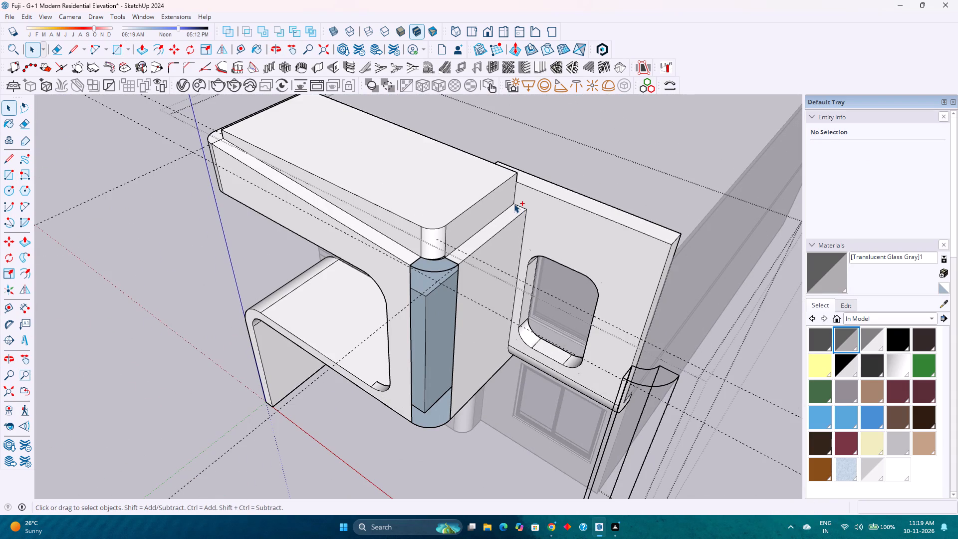
{"action": "key", "text": "ctrl+z"}
{"action": "key", "text": "ctrl+z"}
{"action": "key", "text": "ctrl+z"}
{"action": "key", "text": "ctrl+z"}
{"action": "key", "text": "ctrl+z"}
{"action": "key", "text": "ctrl+z"}
{"action": "key", "text": "ctrl+z"}
{"action": "key", "text": "ctrl+z"}
{"action": "key", "text": "ctrl+z"}
{"action": "key", "text": "ctrl+z"}
{"action": "key", "text": "ctrl+z"}
{"action": "key", "text": "ctrl+z"}
{"action": "key", "text": "ctrl+z"}
{"action": "key", "text": "ctrl+z"}
{"action": "key", "text": "ctrl+z"}
{"action": "key", "text": "ctrl+z"}
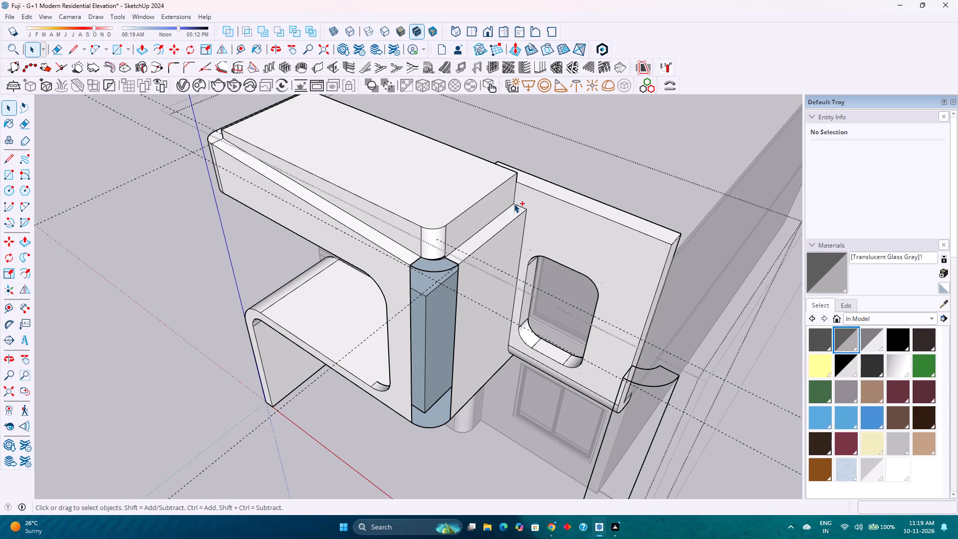
{"action": "key", "text": "ctrl+z"}
{"action": "key", "text": "ctrl+z"}
{"action": "key", "text": "ctrl+z"}
{"action": "key", "text": "ctrl+z"}
{"action": "key", "text": "ctrl+z"}
{"action": "key", "text": "ctrl+z"}
{"action": "key", "text": "ctrl+z"}
{"action": "key", "text": "ctrl+z"}
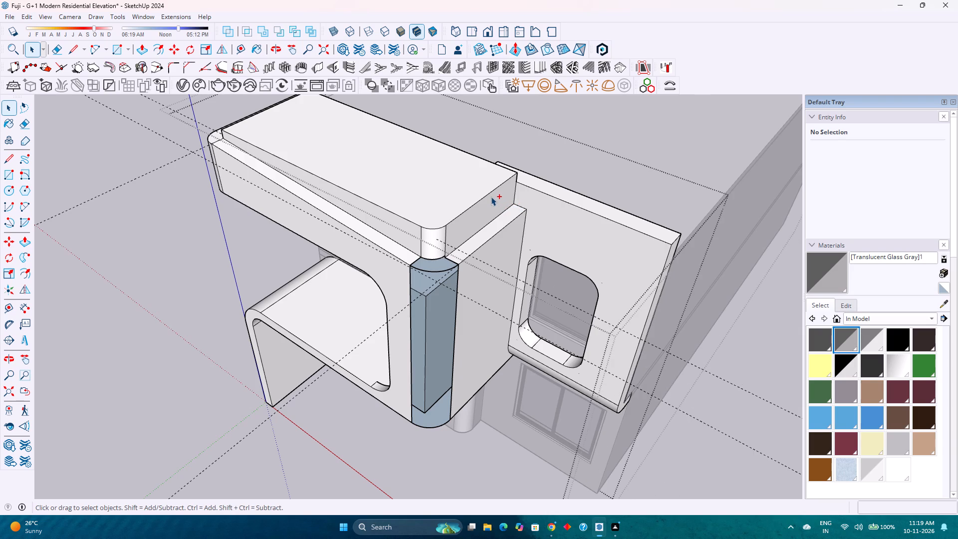
Undo the remaining changes to the frame's corner column, back to its complete curved outer face and top face.
{"action": "key", "text": "ctrl+z"}
{"action": "key", "text": "ctrl+z"}
{"action": "key", "text": "ctrl+z"}
{"action": "key", "text": "ctrl+z"}
{"action": "key", "text": "ctrl+z"}
{"action": "key", "text": "ctrl+z"}
{"action": "key", "text": "ctrl+z"}
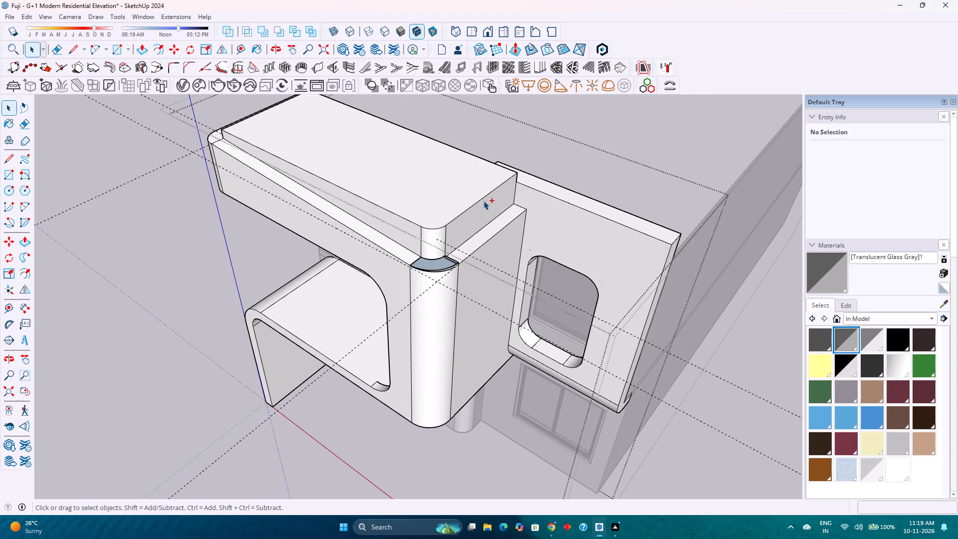
{"action": "key", "text": "ctrl+z"}
Rotate the corner column's top face about its outer-arc endpoint, locked to the green axis, bringing the opposite corner down to the frame wall's top corner.
{"action": "scroll", "coordinate": [437, 276], "scroll_direction": "up", "scroll_amount": 4}
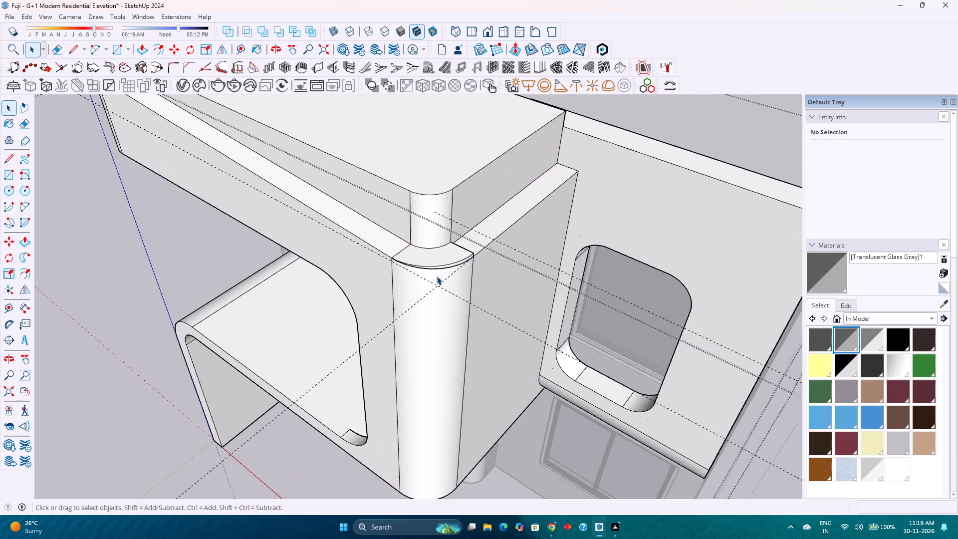
{"action": "scroll", "coordinate": [437, 276], "scroll_direction": "up", "scroll_amount": 7}
{"action": "left_click", "coordinate": [447, 259]}
{"action": "scroll", "coordinate": [447, 259], "scroll_direction": "up", "scroll_amount": 2}
{"action": "middle_click_drag", "start_coordinate": [446, 259], "coordinate": [443, 258]}
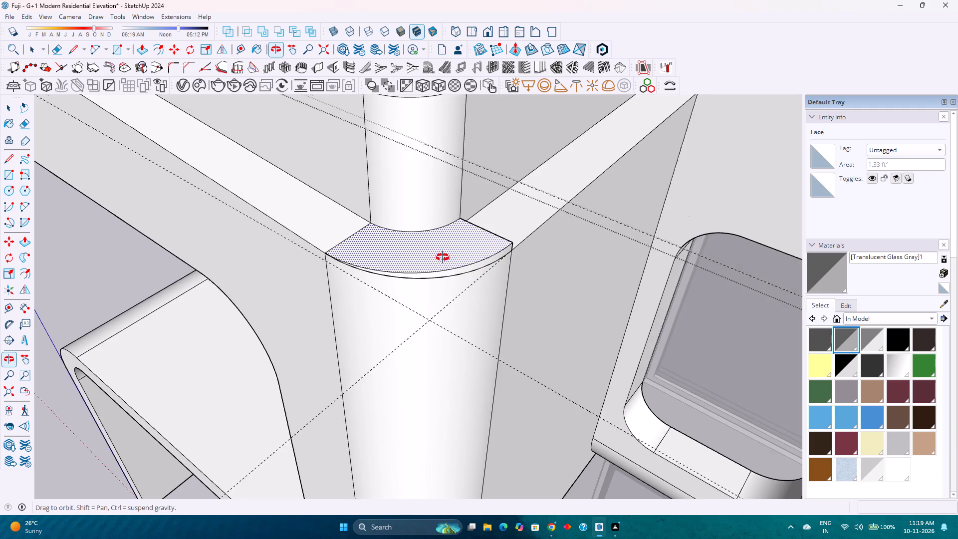
{"action": "middle_click_drag", "start_coordinate": [443, 258], "coordinate": [414, 213]}
{"action": "middle_click", "coordinate": [414, 213]}
{"action": "scroll", "coordinate": [433, 254], "scroll_direction": "up", "scroll_amount": 9}
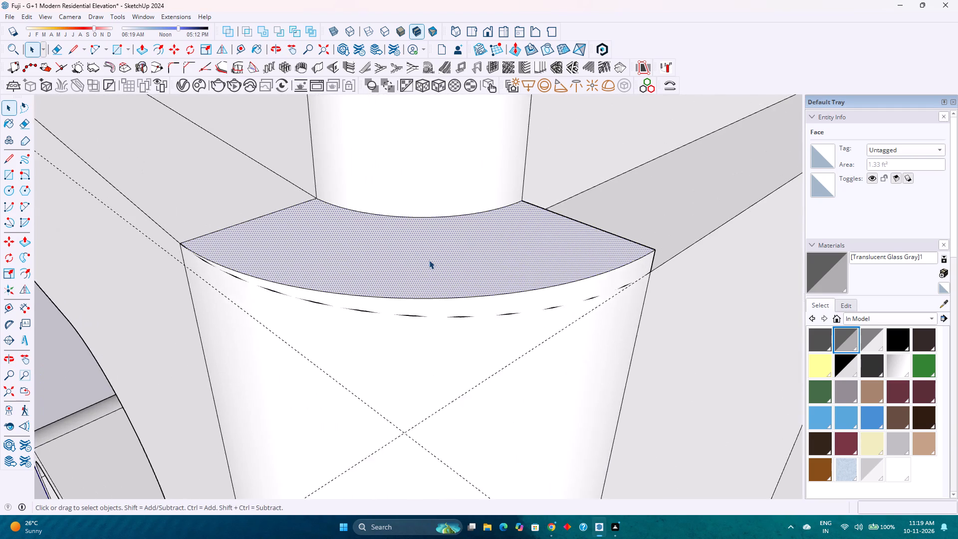
{"action": "scroll", "coordinate": [429, 260], "scroll_direction": "up", "scroll_amount": 1}
{"action": "middle_click_drag", "start_coordinate": [429, 260], "coordinate": [526, 231]}
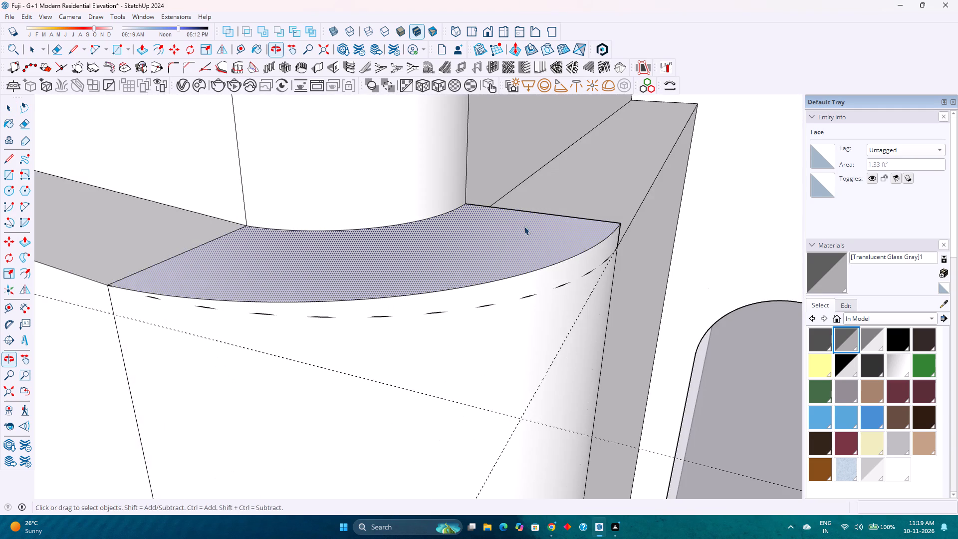
{"action": "scroll", "coordinate": [523, 224], "scroll_direction": "down", "scroll_amount": 4}
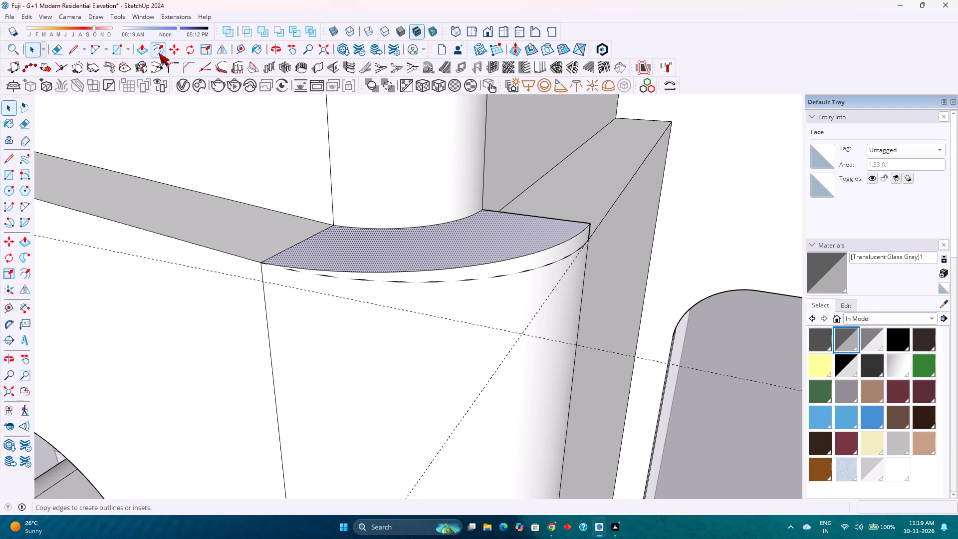
{"action": "left_click", "coordinate": [188, 47]}
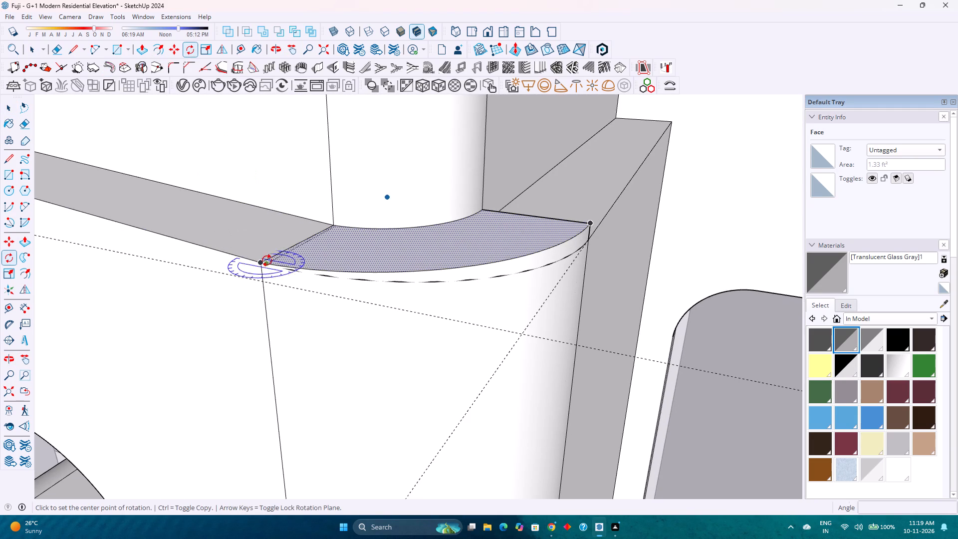
{"action": "key", "text": "Left"}
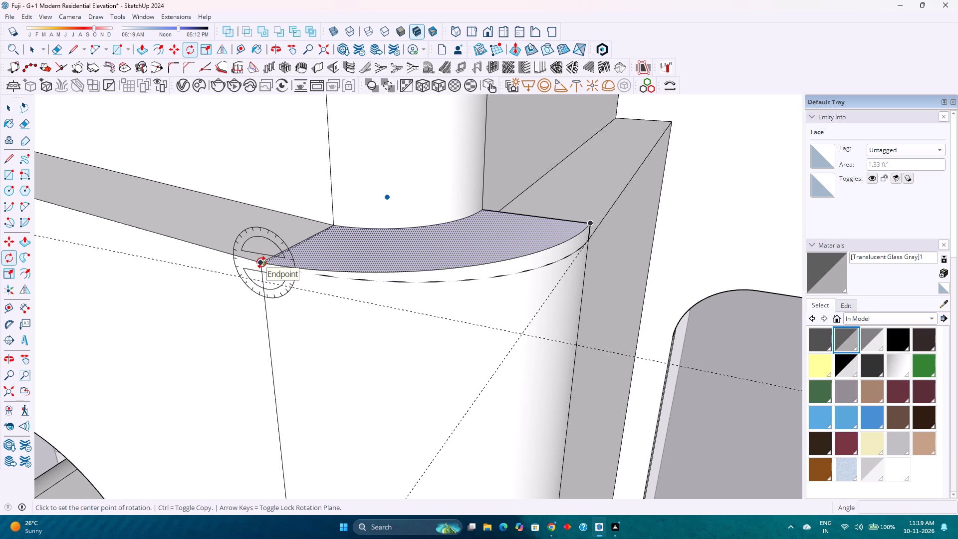
{"action": "left_click", "coordinate": [257, 262]}
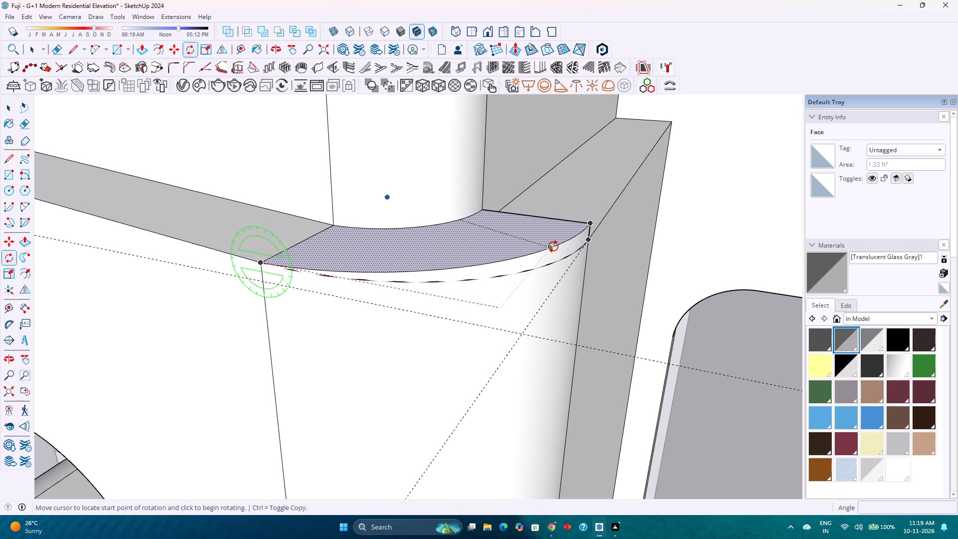
{"action": "middle_click_drag", "start_coordinate": [553, 246], "coordinate": [293, 238]}
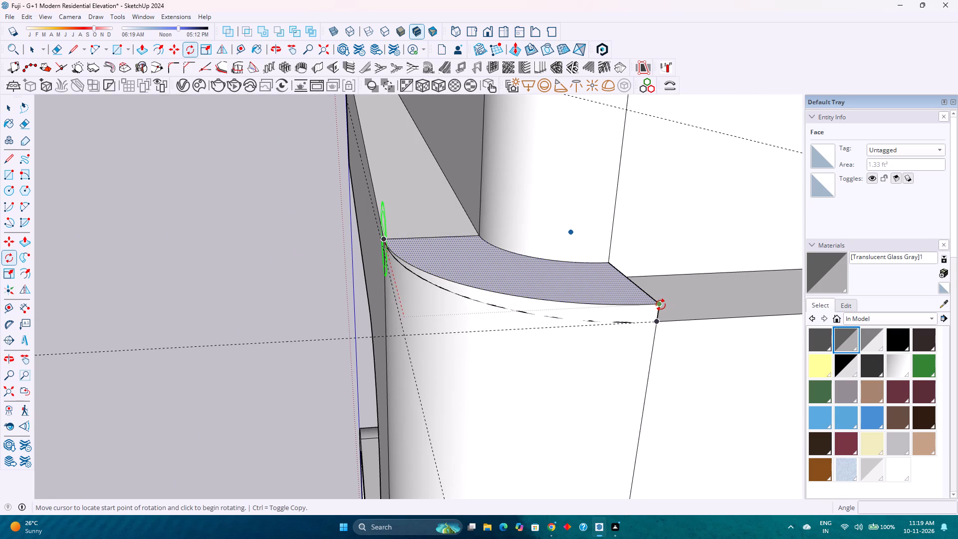
{"action": "middle_click_drag", "start_coordinate": [661, 306], "coordinate": [582, 255]}
{"action": "left_click", "coordinate": [659, 326]}
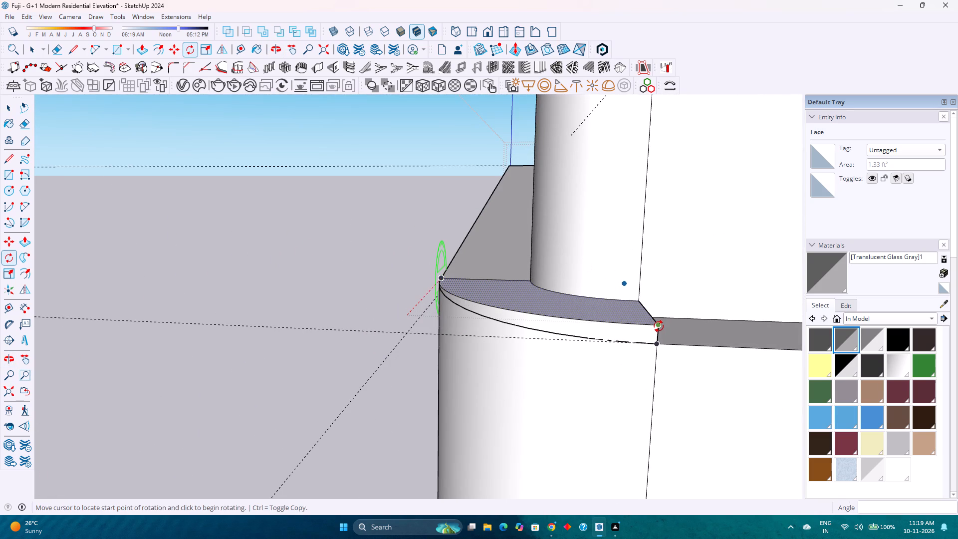
{"action": "left_click", "coordinate": [656, 347]}
{"action": "middle_click_drag", "start_coordinate": [545, 343], "coordinate": [677, 350]}
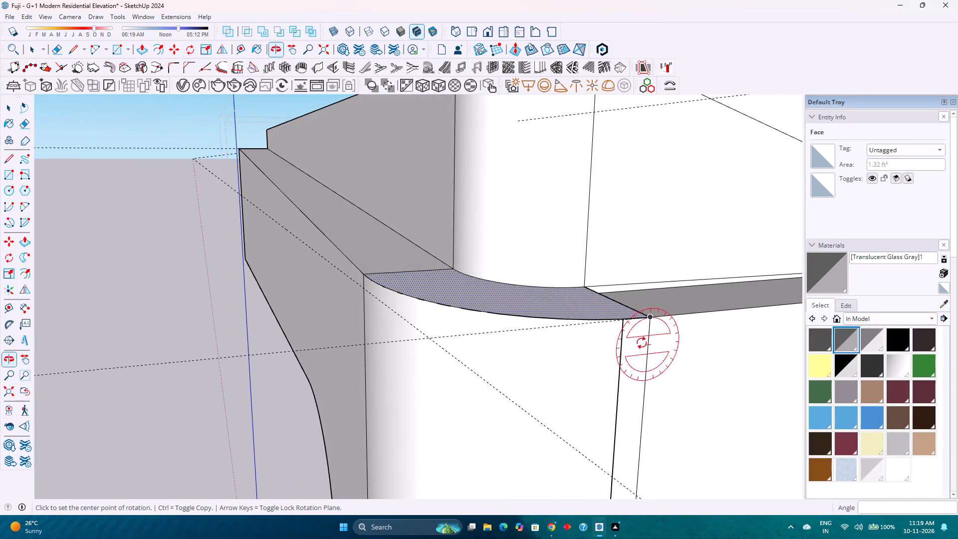
{"action": "scroll", "coordinate": [591, 331], "scroll_direction": "down", "scroll_amount": 11}
{"action": "middle_click_drag", "start_coordinate": [503, 330], "coordinate": [635, 350]}
{"action": "key", "text": "space"}
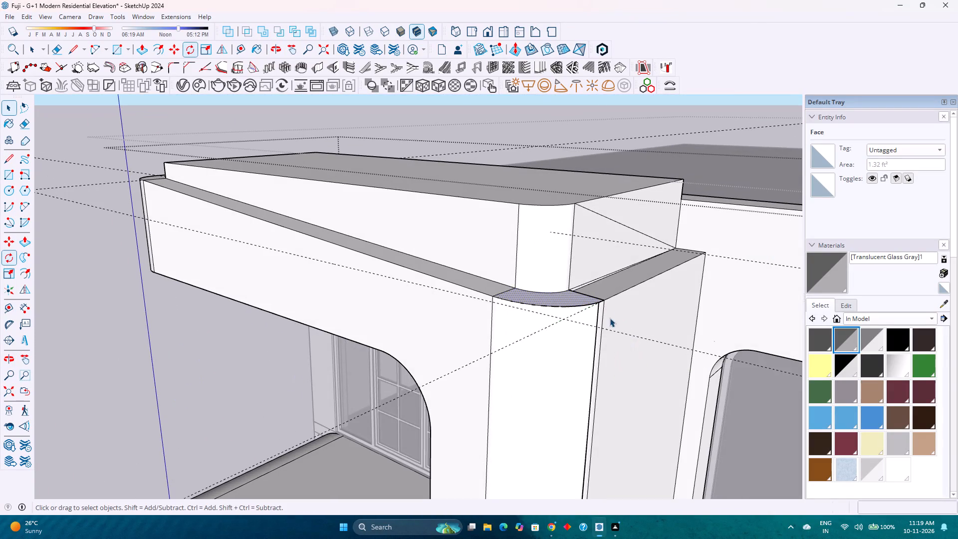
Examine how the corner column's top face and curved side meet the frame walls from several angles.
{"action": "scroll", "coordinate": [600, 285], "scroll_direction": "down", "scroll_amount": 1}
{"action": "scroll", "coordinate": [600, 285], "scroll_direction": "up", "scroll_amount": 5}
{"action": "scroll", "coordinate": [586, 291], "scroll_direction": "down", "scroll_amount": 13}
{"action": "middle_click_drag", "start_coordinate": [554, 328], "coordinate": [596, 315]}
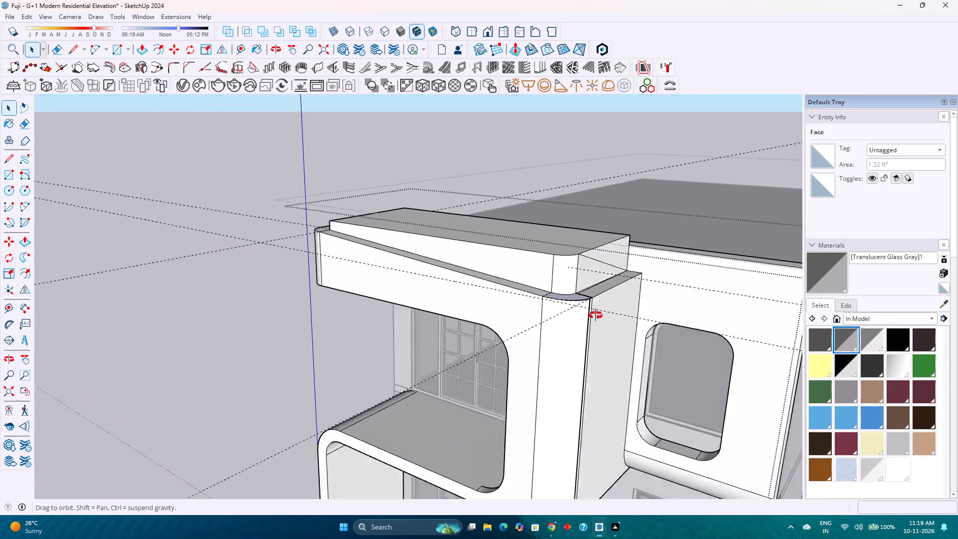
{"action": "middle_click_drag", "start_coordinate": [596, 315], "coordinate": [689, 283]}
{"action": "scroll", "coordinate": [689, 278], "scroll_direction": "down", "scroll_amount": 4}
{"action": "middle_click_drag", "start_coordinate": [566, 318], "coordinate": [572, 319]}
{"action": "middle_click_drag", "start_coordinate": [576, 319], "coordinate": [313, 322]}
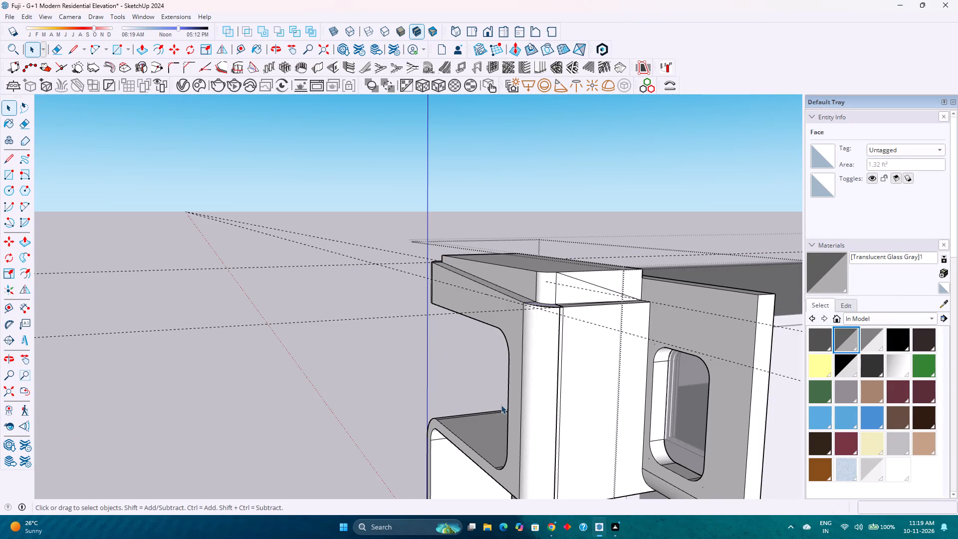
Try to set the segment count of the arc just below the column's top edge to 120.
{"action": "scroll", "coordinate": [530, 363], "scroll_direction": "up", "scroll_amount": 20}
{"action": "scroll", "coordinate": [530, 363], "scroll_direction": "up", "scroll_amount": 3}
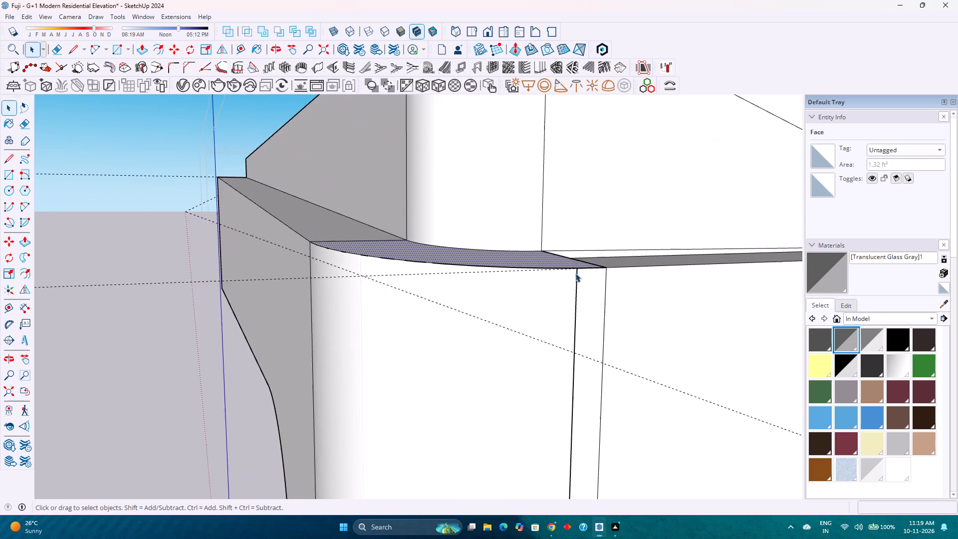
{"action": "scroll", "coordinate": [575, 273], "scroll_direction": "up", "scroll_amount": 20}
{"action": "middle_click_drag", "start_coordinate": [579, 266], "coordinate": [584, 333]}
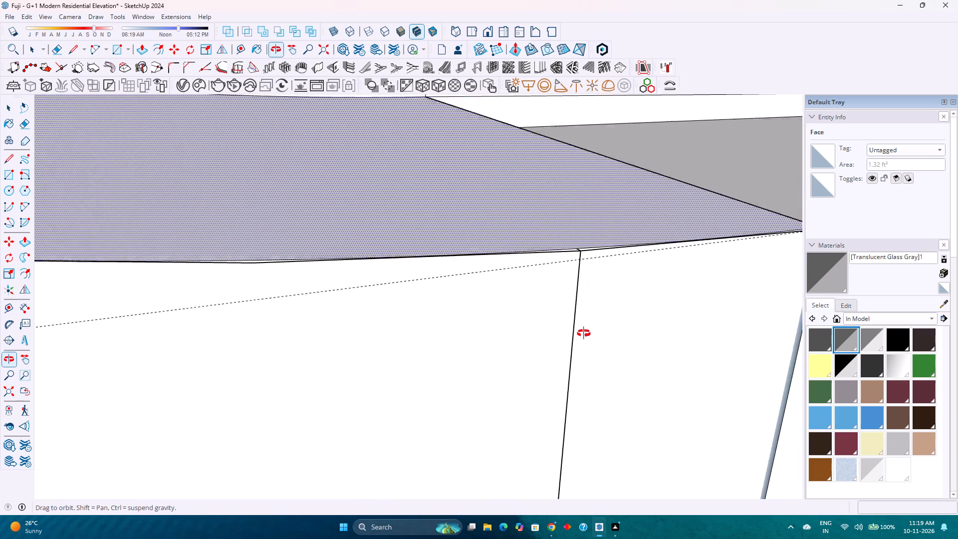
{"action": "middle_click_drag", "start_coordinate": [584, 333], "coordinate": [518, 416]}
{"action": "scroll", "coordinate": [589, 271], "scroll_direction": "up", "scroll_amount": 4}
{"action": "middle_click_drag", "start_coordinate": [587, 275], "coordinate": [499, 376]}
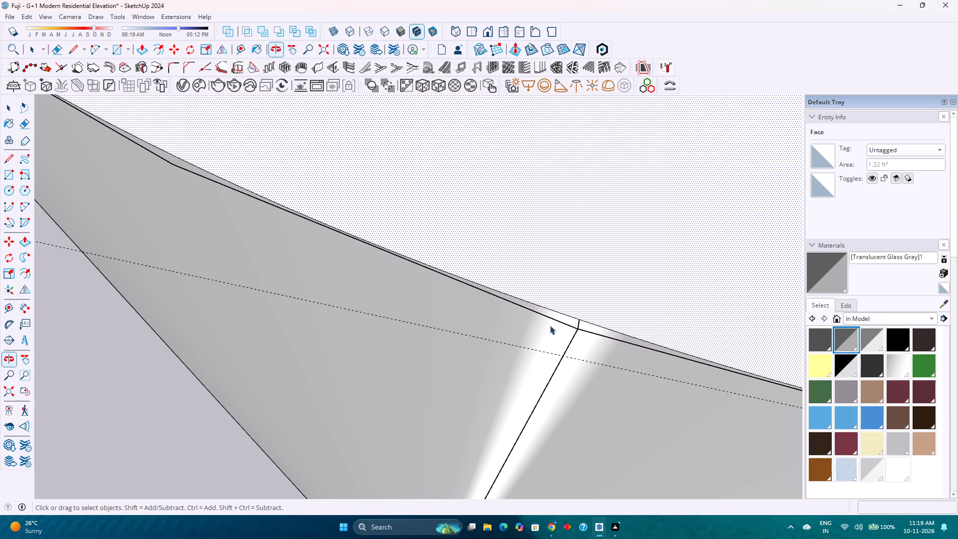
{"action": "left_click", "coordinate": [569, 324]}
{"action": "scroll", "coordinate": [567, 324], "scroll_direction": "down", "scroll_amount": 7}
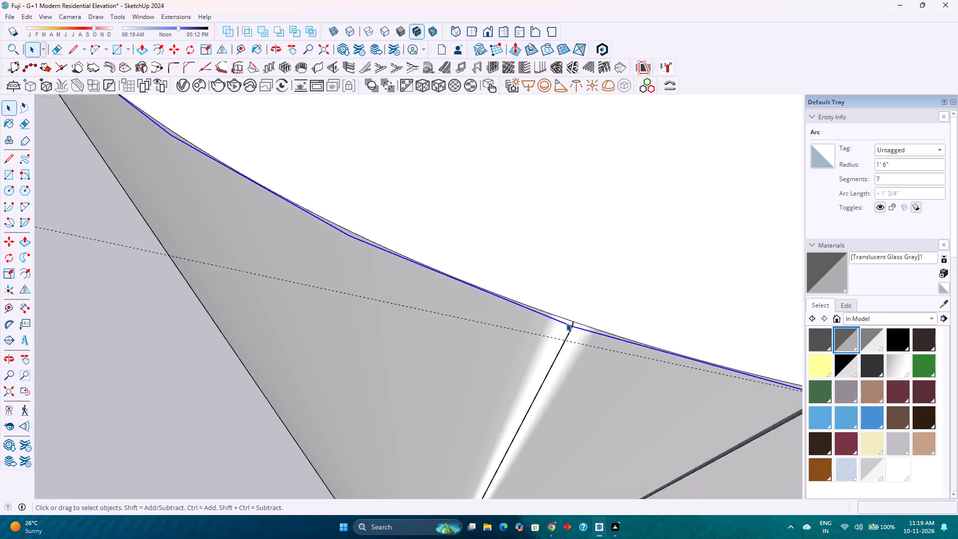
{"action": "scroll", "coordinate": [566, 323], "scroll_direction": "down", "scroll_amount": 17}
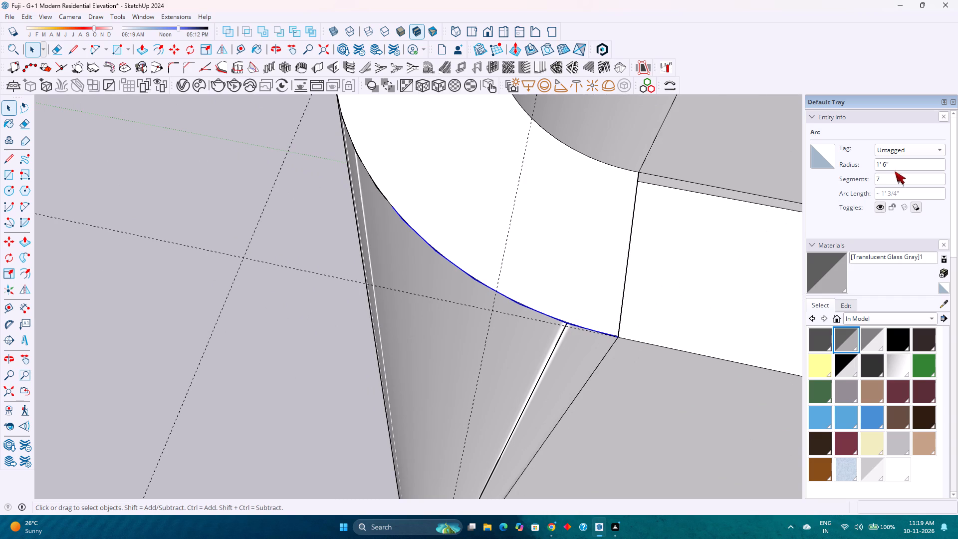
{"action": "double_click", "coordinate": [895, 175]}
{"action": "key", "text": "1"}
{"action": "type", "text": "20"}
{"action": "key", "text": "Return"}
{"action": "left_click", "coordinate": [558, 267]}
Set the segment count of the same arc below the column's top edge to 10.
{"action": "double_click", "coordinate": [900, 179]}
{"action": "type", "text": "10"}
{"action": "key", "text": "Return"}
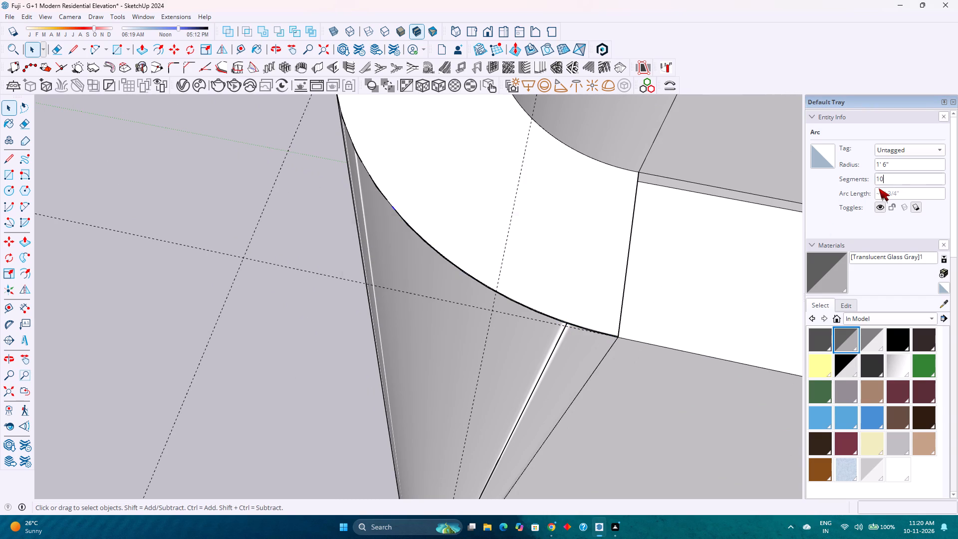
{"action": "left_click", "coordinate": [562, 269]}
Delete the extra arc running just below the corner column's curved top edge.
{"action": "scroll", "coordinate": [577, 282], "scroll_direction": "up", "scroll_amount": 6}
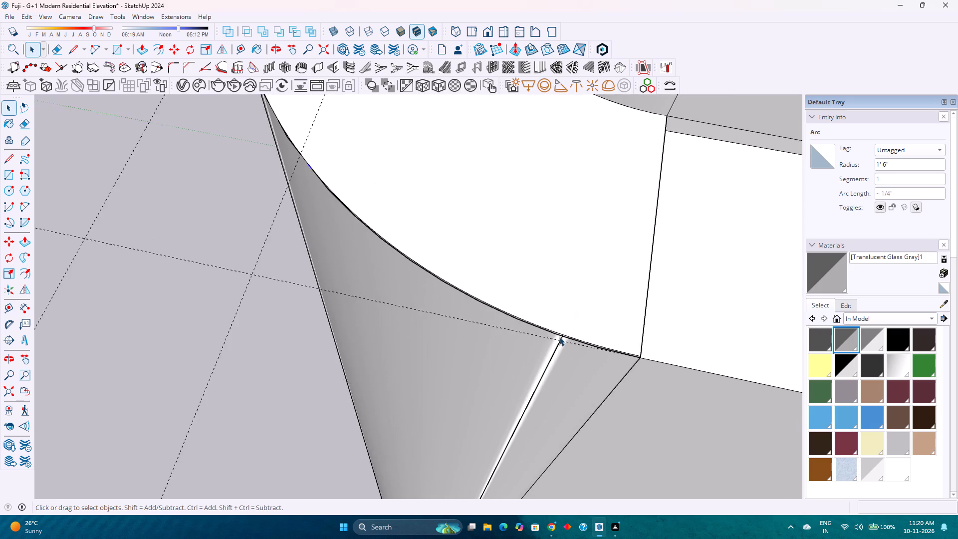
{"action": "scroll", "coordinate": [559, 337], "scroll_direction": "up", "scroll_amount": 9}
{"action": "left_click", "coordinate": [572, 334]}
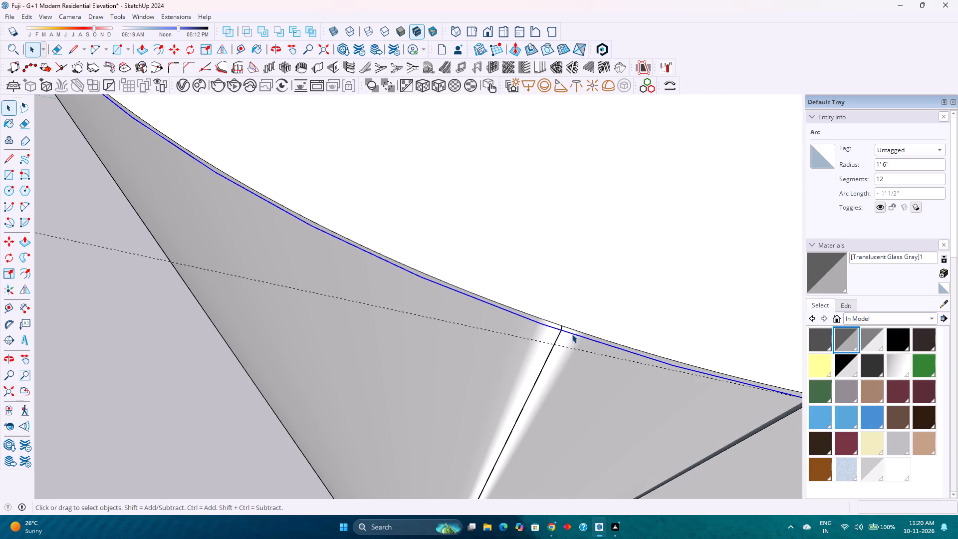
{"action": "key", "text": "Delete"}
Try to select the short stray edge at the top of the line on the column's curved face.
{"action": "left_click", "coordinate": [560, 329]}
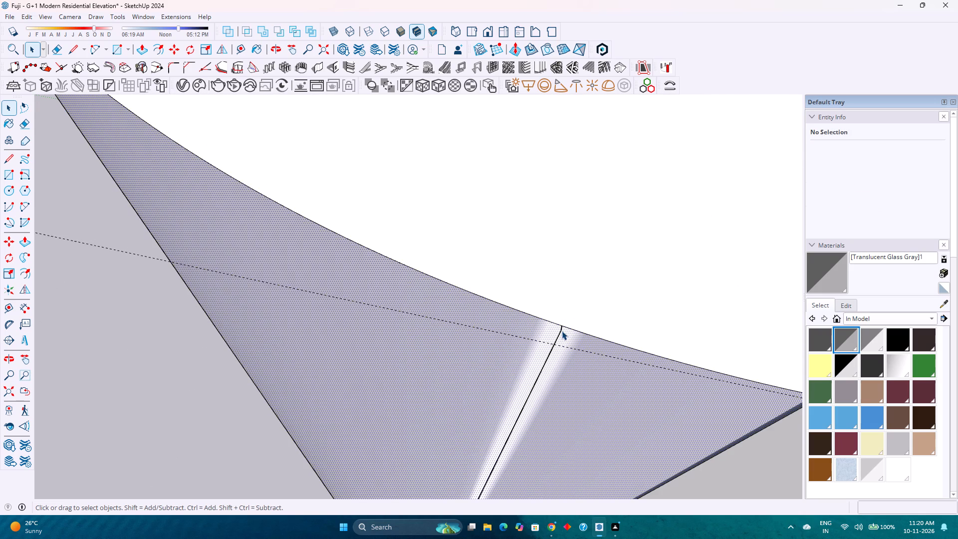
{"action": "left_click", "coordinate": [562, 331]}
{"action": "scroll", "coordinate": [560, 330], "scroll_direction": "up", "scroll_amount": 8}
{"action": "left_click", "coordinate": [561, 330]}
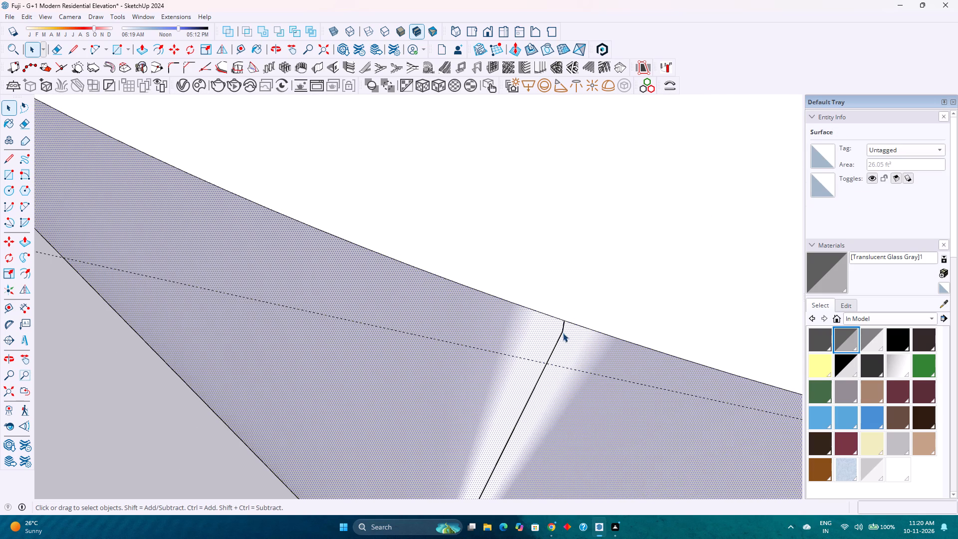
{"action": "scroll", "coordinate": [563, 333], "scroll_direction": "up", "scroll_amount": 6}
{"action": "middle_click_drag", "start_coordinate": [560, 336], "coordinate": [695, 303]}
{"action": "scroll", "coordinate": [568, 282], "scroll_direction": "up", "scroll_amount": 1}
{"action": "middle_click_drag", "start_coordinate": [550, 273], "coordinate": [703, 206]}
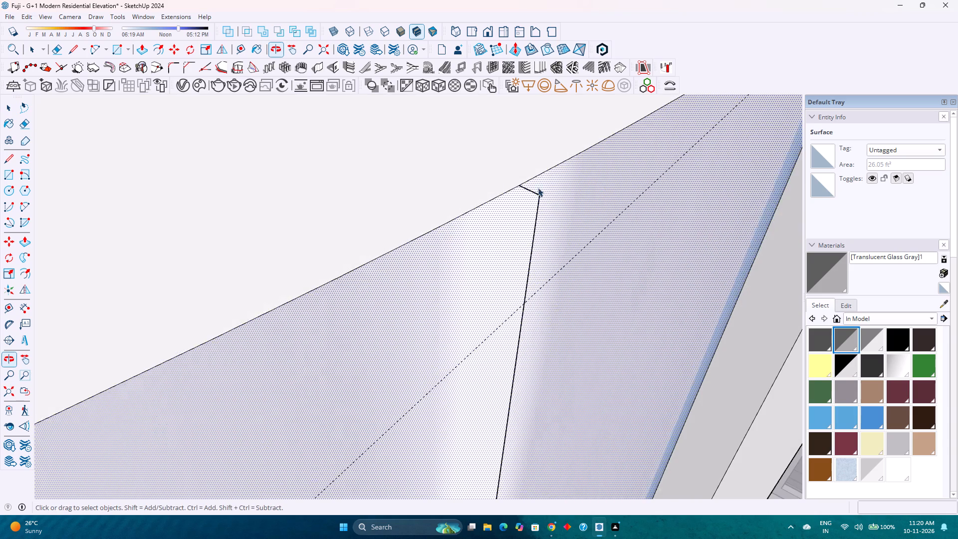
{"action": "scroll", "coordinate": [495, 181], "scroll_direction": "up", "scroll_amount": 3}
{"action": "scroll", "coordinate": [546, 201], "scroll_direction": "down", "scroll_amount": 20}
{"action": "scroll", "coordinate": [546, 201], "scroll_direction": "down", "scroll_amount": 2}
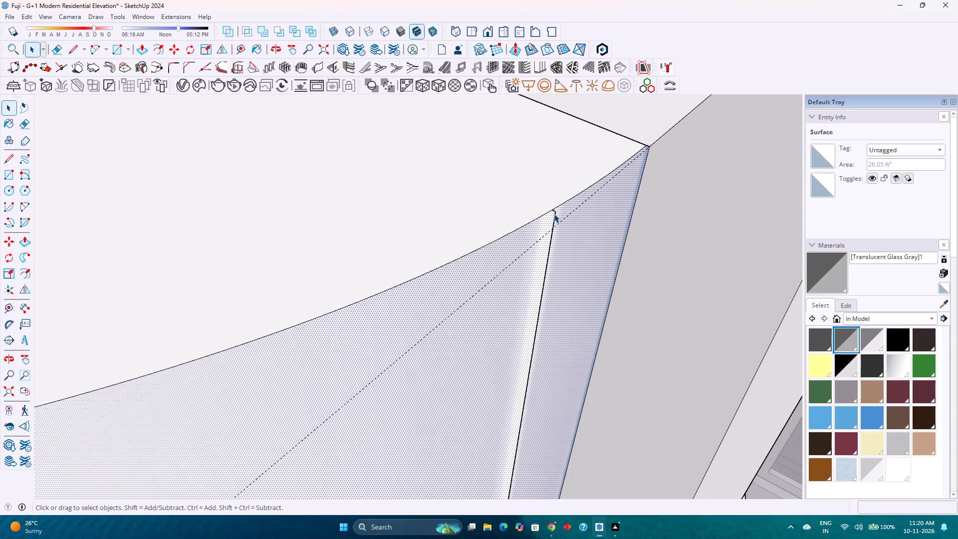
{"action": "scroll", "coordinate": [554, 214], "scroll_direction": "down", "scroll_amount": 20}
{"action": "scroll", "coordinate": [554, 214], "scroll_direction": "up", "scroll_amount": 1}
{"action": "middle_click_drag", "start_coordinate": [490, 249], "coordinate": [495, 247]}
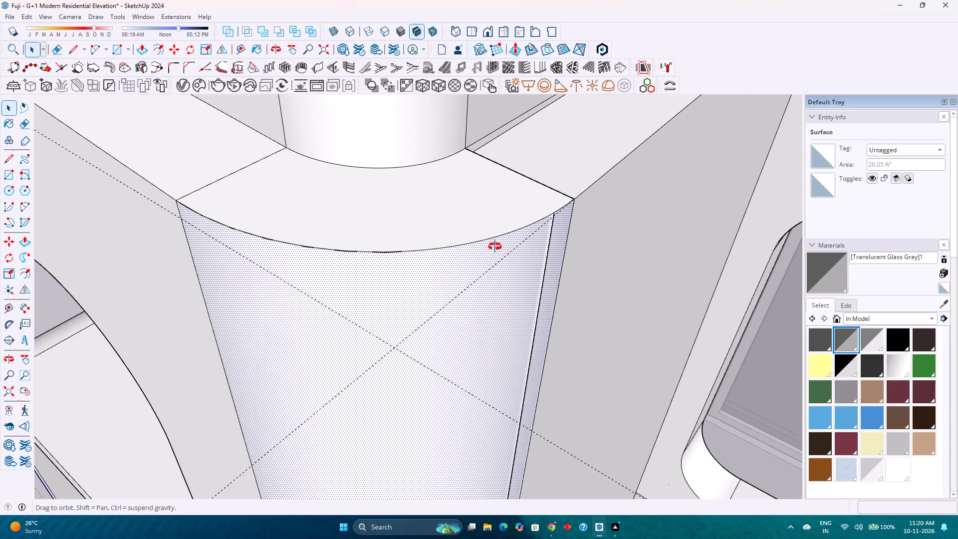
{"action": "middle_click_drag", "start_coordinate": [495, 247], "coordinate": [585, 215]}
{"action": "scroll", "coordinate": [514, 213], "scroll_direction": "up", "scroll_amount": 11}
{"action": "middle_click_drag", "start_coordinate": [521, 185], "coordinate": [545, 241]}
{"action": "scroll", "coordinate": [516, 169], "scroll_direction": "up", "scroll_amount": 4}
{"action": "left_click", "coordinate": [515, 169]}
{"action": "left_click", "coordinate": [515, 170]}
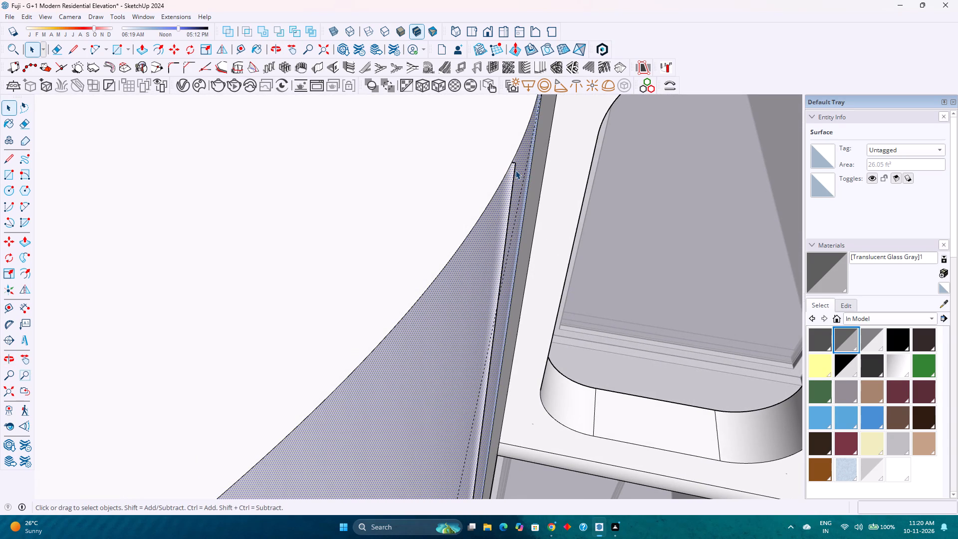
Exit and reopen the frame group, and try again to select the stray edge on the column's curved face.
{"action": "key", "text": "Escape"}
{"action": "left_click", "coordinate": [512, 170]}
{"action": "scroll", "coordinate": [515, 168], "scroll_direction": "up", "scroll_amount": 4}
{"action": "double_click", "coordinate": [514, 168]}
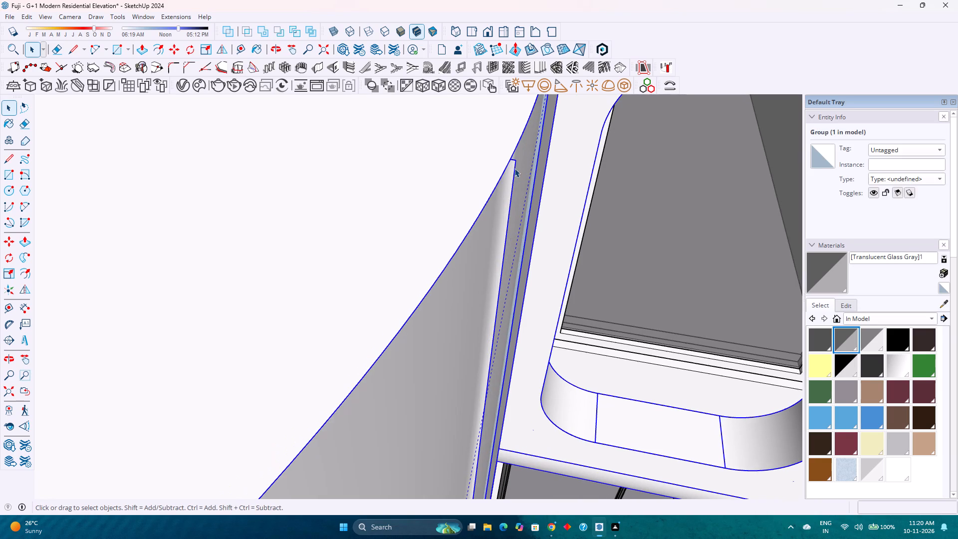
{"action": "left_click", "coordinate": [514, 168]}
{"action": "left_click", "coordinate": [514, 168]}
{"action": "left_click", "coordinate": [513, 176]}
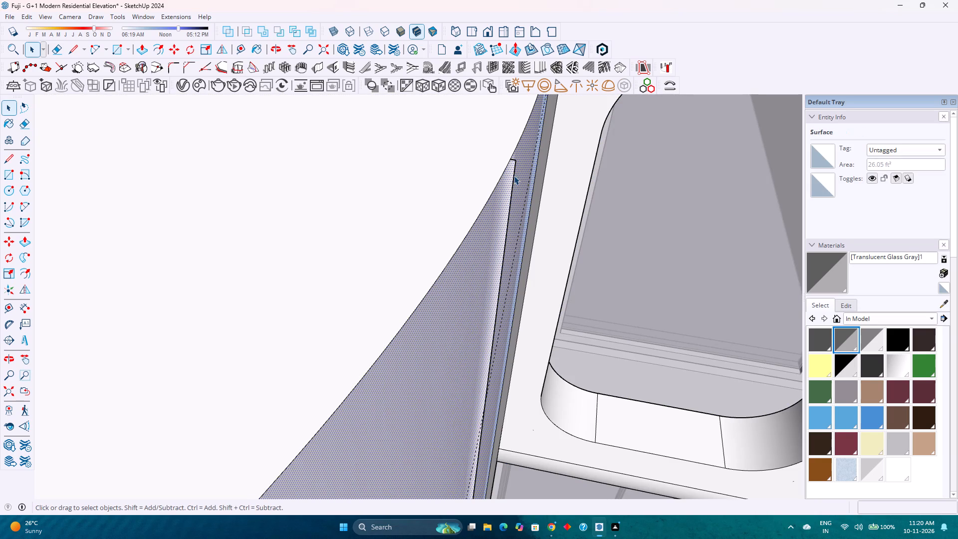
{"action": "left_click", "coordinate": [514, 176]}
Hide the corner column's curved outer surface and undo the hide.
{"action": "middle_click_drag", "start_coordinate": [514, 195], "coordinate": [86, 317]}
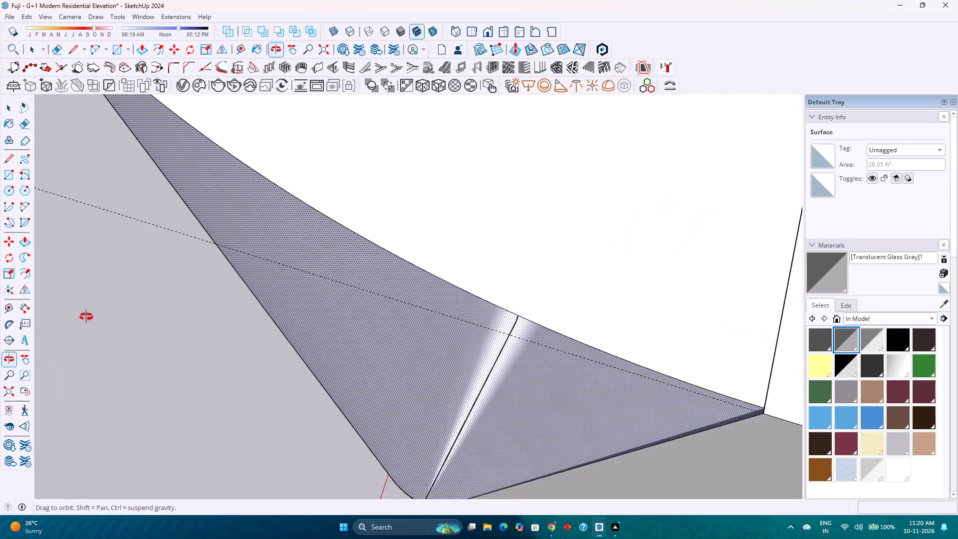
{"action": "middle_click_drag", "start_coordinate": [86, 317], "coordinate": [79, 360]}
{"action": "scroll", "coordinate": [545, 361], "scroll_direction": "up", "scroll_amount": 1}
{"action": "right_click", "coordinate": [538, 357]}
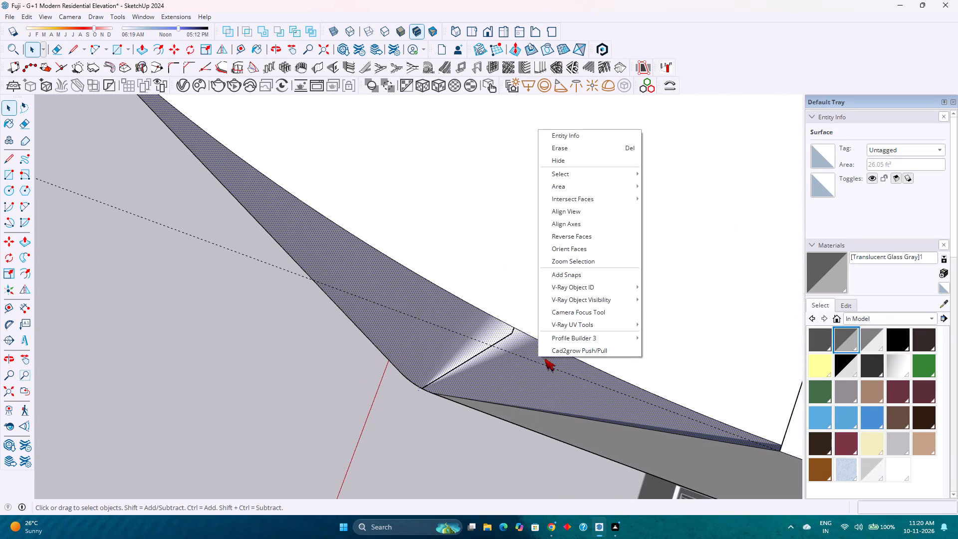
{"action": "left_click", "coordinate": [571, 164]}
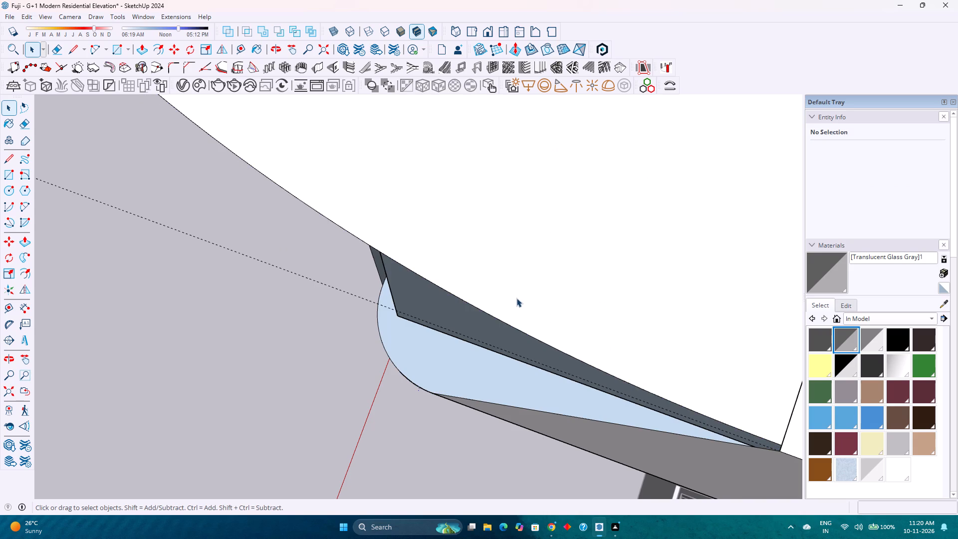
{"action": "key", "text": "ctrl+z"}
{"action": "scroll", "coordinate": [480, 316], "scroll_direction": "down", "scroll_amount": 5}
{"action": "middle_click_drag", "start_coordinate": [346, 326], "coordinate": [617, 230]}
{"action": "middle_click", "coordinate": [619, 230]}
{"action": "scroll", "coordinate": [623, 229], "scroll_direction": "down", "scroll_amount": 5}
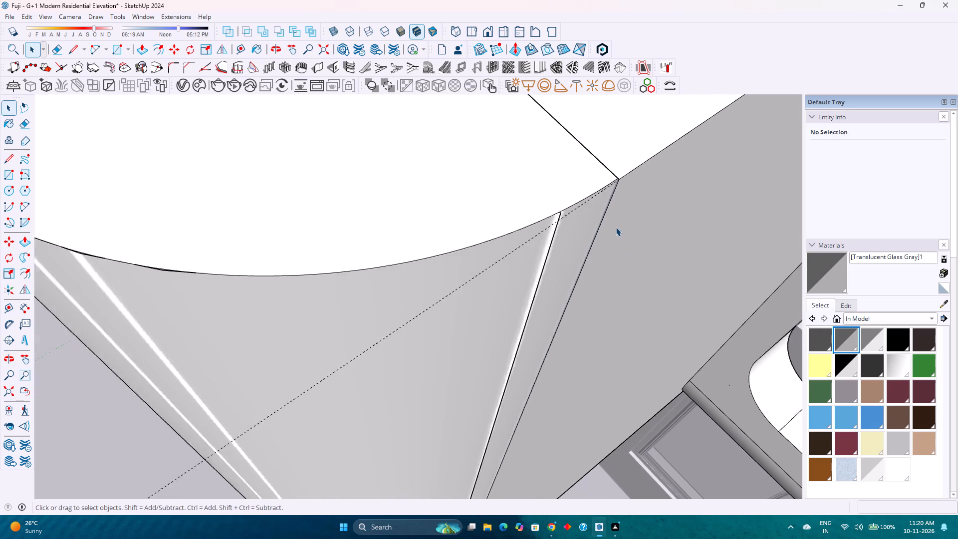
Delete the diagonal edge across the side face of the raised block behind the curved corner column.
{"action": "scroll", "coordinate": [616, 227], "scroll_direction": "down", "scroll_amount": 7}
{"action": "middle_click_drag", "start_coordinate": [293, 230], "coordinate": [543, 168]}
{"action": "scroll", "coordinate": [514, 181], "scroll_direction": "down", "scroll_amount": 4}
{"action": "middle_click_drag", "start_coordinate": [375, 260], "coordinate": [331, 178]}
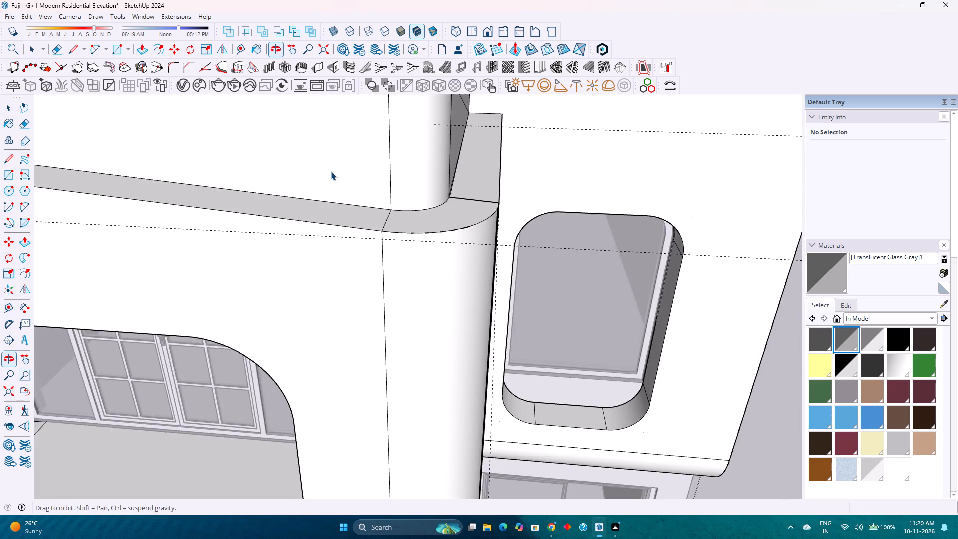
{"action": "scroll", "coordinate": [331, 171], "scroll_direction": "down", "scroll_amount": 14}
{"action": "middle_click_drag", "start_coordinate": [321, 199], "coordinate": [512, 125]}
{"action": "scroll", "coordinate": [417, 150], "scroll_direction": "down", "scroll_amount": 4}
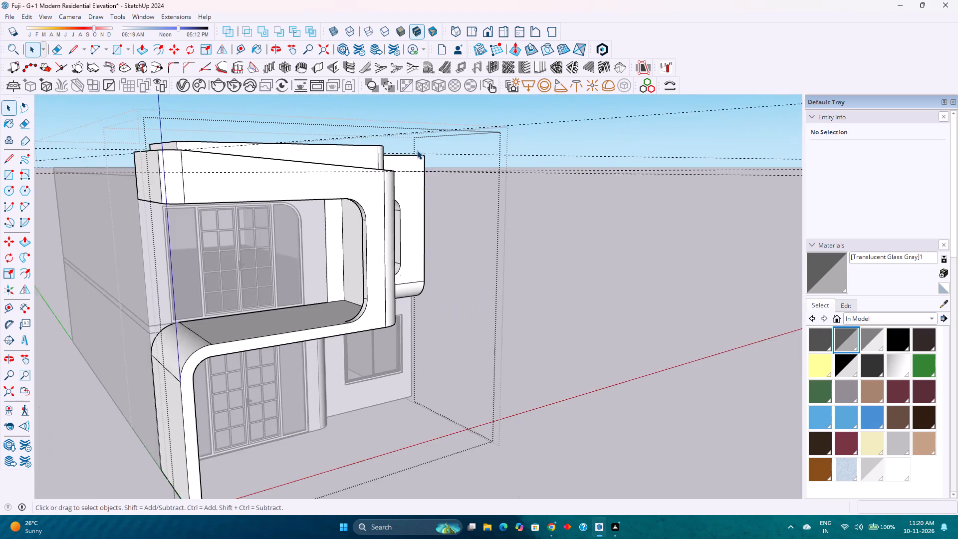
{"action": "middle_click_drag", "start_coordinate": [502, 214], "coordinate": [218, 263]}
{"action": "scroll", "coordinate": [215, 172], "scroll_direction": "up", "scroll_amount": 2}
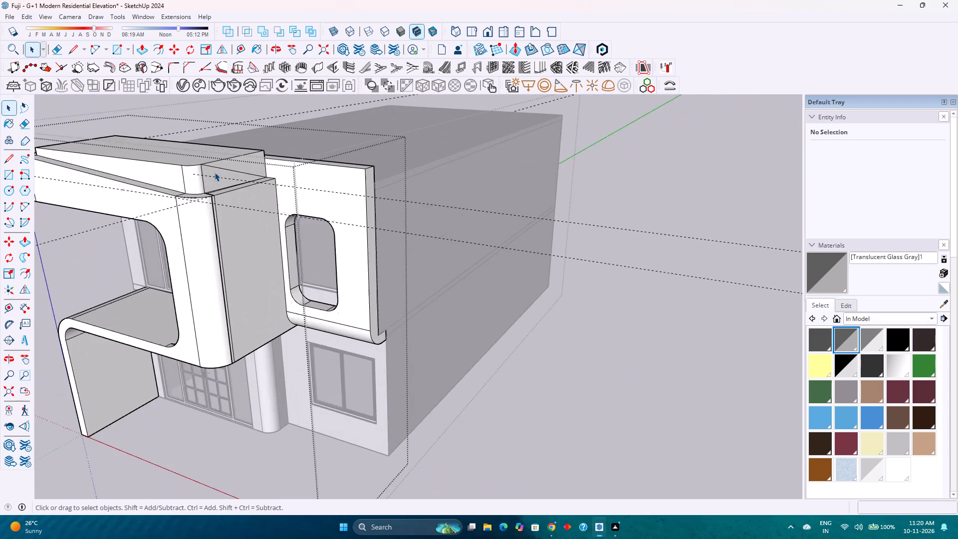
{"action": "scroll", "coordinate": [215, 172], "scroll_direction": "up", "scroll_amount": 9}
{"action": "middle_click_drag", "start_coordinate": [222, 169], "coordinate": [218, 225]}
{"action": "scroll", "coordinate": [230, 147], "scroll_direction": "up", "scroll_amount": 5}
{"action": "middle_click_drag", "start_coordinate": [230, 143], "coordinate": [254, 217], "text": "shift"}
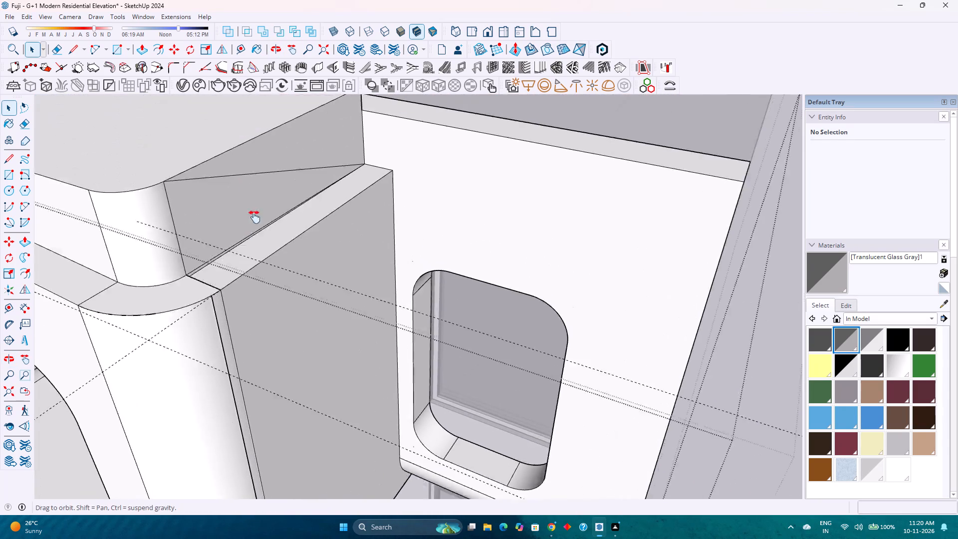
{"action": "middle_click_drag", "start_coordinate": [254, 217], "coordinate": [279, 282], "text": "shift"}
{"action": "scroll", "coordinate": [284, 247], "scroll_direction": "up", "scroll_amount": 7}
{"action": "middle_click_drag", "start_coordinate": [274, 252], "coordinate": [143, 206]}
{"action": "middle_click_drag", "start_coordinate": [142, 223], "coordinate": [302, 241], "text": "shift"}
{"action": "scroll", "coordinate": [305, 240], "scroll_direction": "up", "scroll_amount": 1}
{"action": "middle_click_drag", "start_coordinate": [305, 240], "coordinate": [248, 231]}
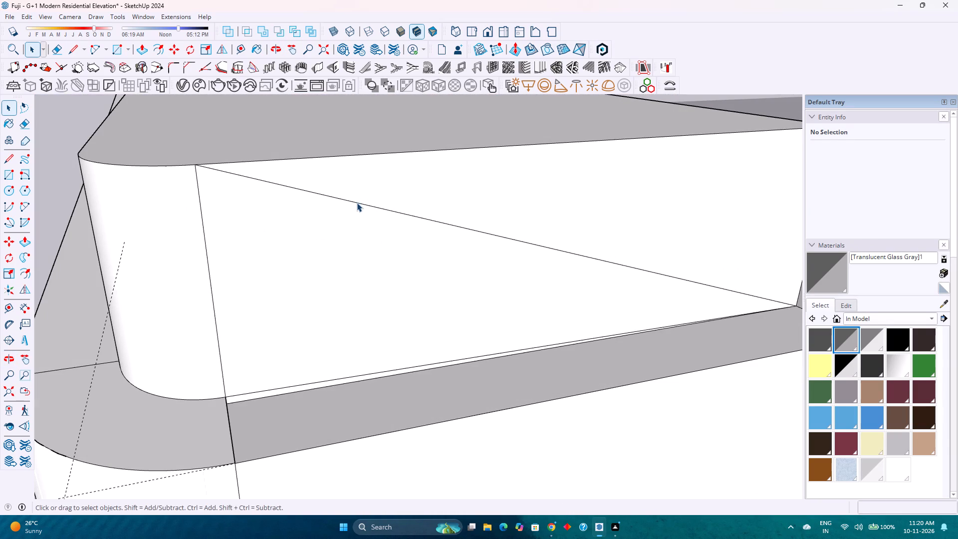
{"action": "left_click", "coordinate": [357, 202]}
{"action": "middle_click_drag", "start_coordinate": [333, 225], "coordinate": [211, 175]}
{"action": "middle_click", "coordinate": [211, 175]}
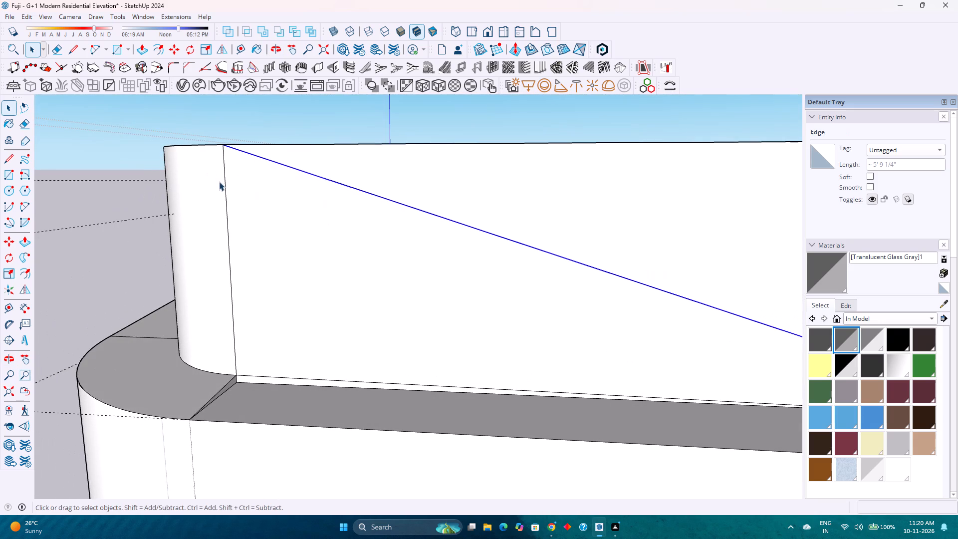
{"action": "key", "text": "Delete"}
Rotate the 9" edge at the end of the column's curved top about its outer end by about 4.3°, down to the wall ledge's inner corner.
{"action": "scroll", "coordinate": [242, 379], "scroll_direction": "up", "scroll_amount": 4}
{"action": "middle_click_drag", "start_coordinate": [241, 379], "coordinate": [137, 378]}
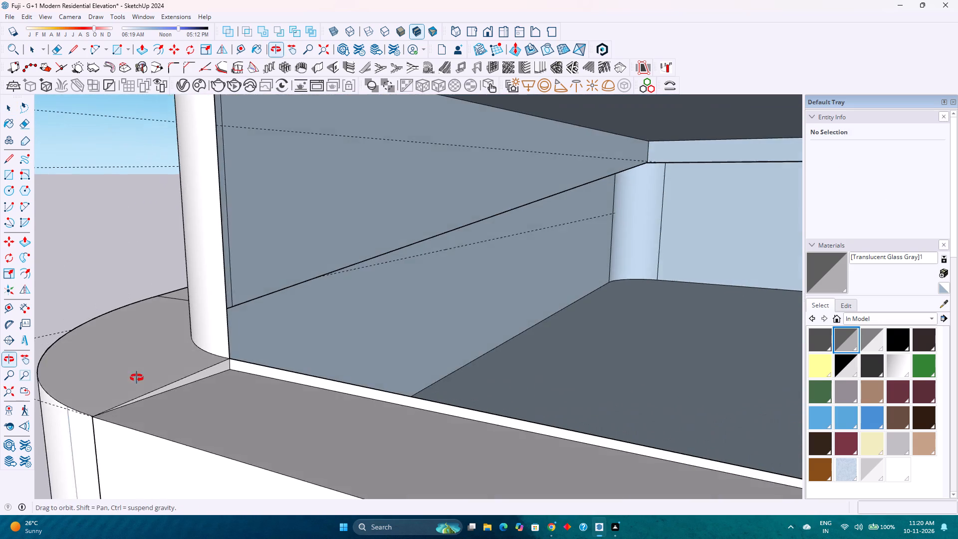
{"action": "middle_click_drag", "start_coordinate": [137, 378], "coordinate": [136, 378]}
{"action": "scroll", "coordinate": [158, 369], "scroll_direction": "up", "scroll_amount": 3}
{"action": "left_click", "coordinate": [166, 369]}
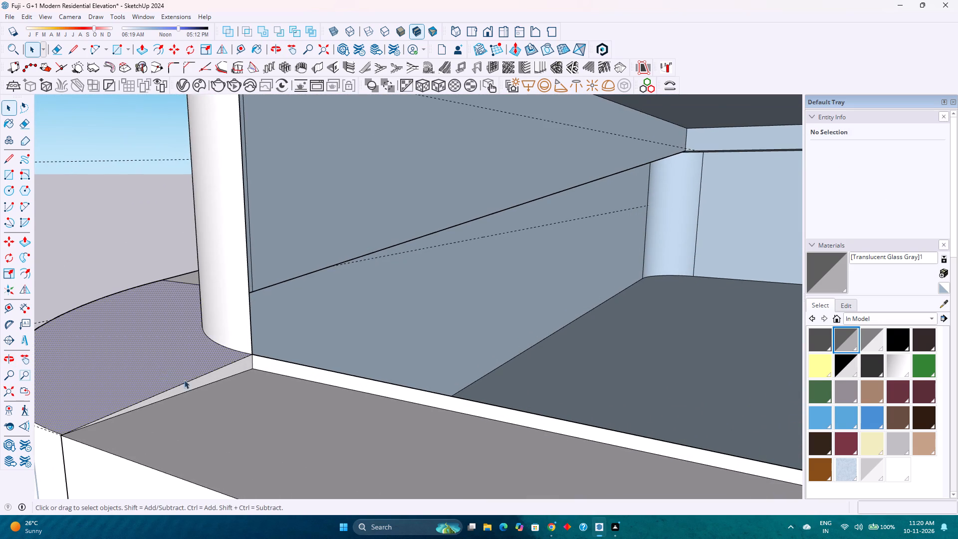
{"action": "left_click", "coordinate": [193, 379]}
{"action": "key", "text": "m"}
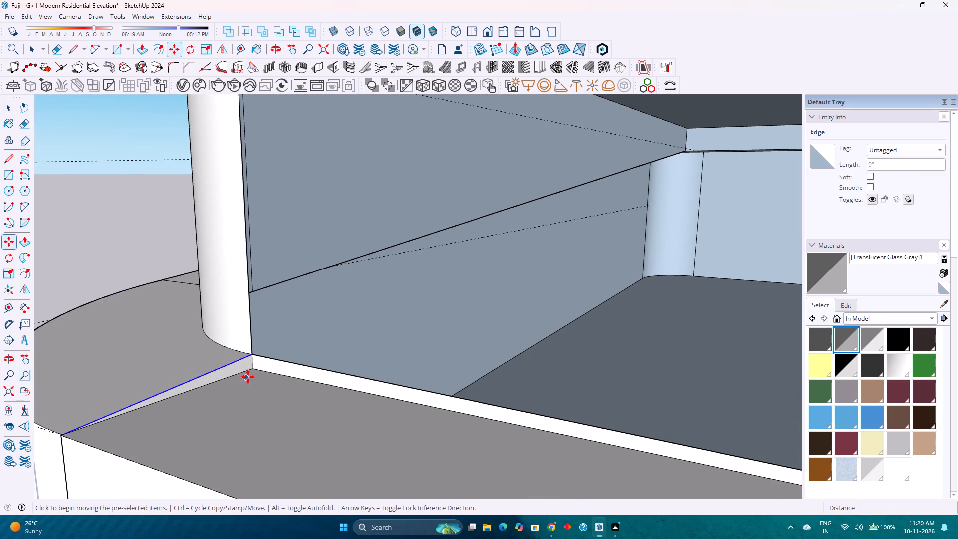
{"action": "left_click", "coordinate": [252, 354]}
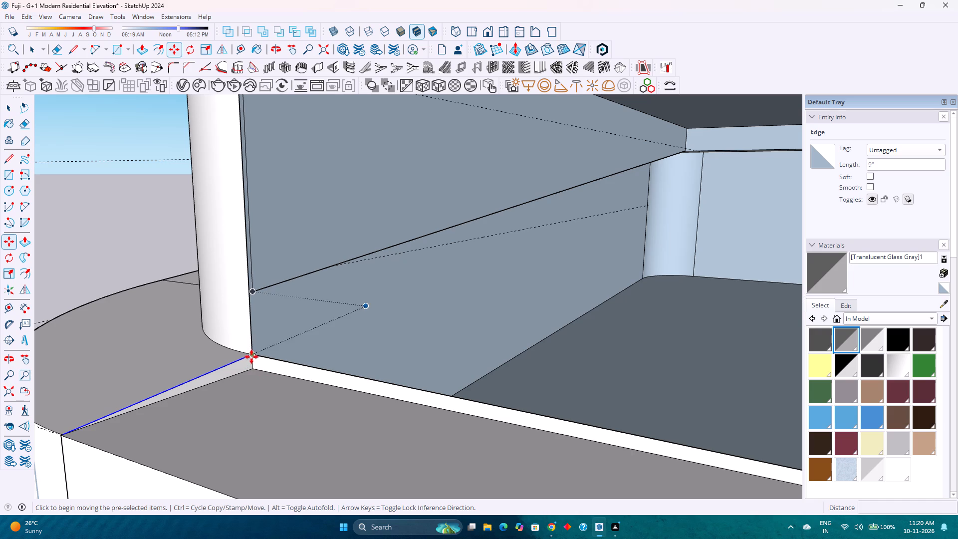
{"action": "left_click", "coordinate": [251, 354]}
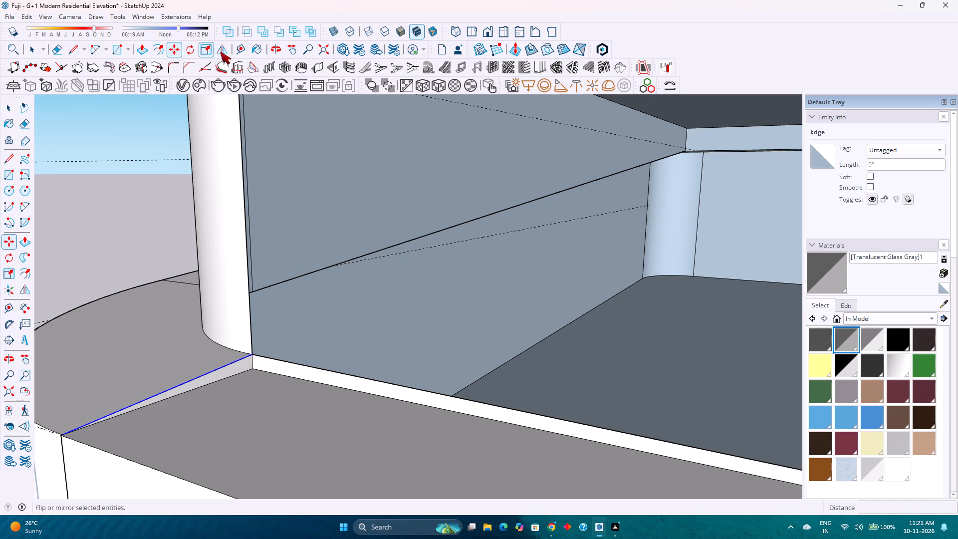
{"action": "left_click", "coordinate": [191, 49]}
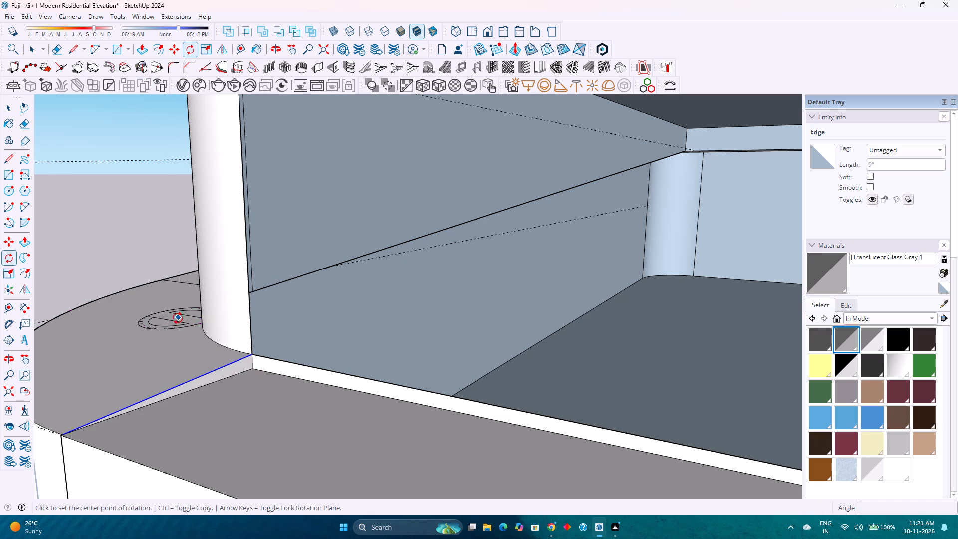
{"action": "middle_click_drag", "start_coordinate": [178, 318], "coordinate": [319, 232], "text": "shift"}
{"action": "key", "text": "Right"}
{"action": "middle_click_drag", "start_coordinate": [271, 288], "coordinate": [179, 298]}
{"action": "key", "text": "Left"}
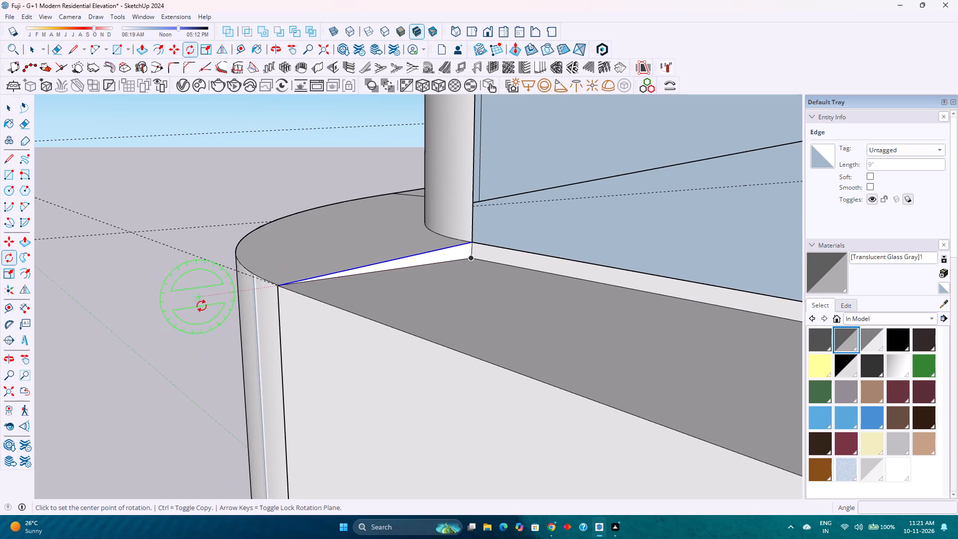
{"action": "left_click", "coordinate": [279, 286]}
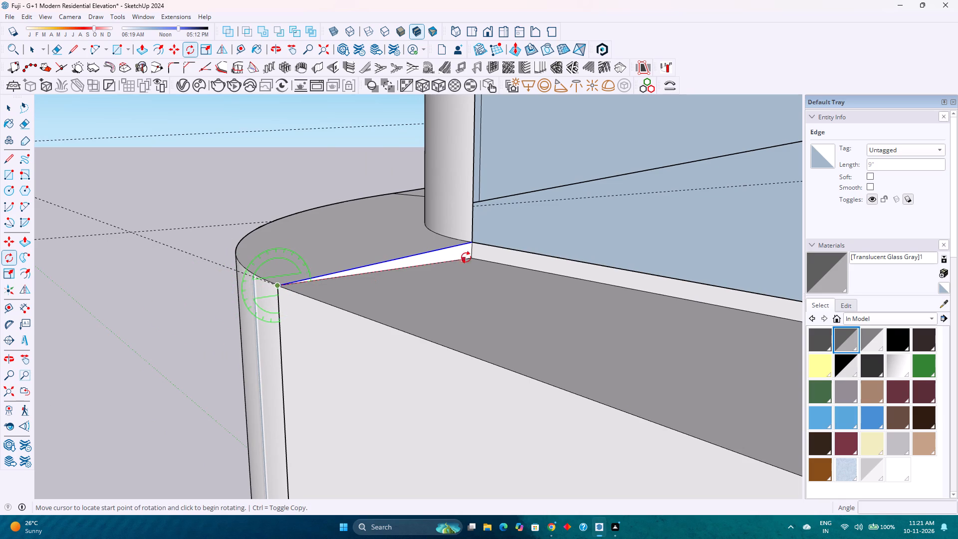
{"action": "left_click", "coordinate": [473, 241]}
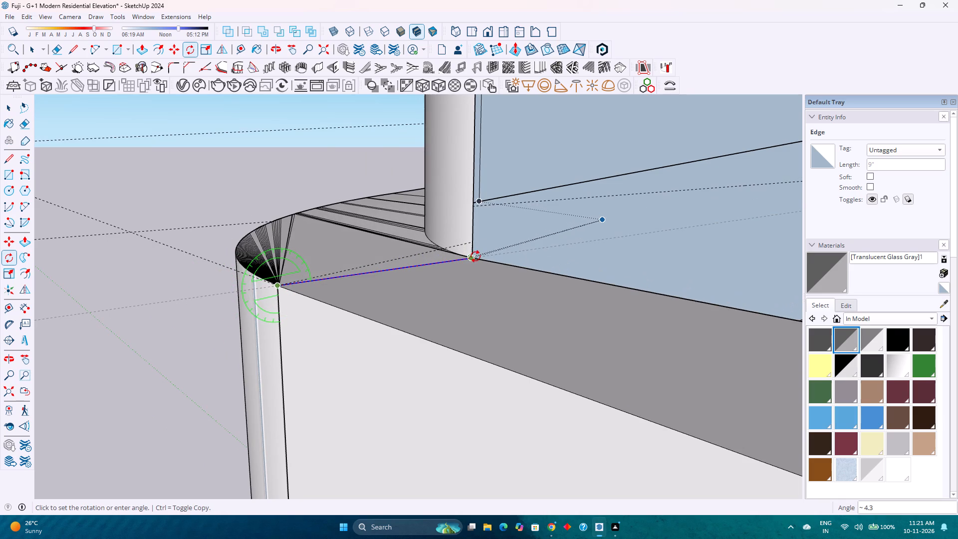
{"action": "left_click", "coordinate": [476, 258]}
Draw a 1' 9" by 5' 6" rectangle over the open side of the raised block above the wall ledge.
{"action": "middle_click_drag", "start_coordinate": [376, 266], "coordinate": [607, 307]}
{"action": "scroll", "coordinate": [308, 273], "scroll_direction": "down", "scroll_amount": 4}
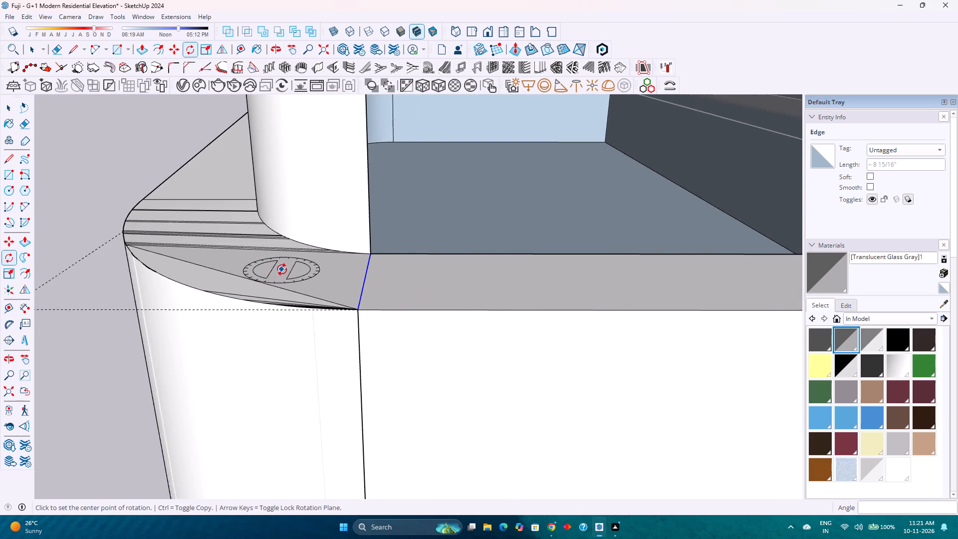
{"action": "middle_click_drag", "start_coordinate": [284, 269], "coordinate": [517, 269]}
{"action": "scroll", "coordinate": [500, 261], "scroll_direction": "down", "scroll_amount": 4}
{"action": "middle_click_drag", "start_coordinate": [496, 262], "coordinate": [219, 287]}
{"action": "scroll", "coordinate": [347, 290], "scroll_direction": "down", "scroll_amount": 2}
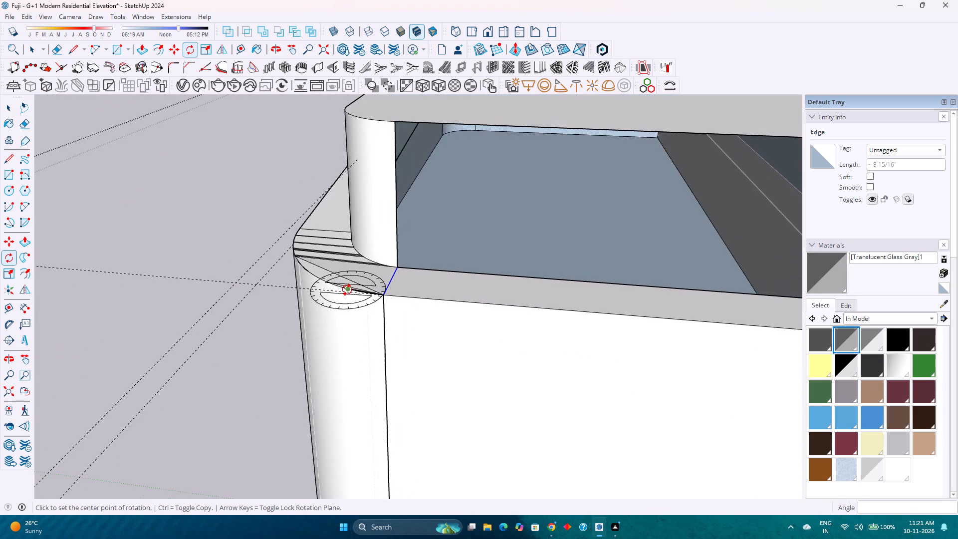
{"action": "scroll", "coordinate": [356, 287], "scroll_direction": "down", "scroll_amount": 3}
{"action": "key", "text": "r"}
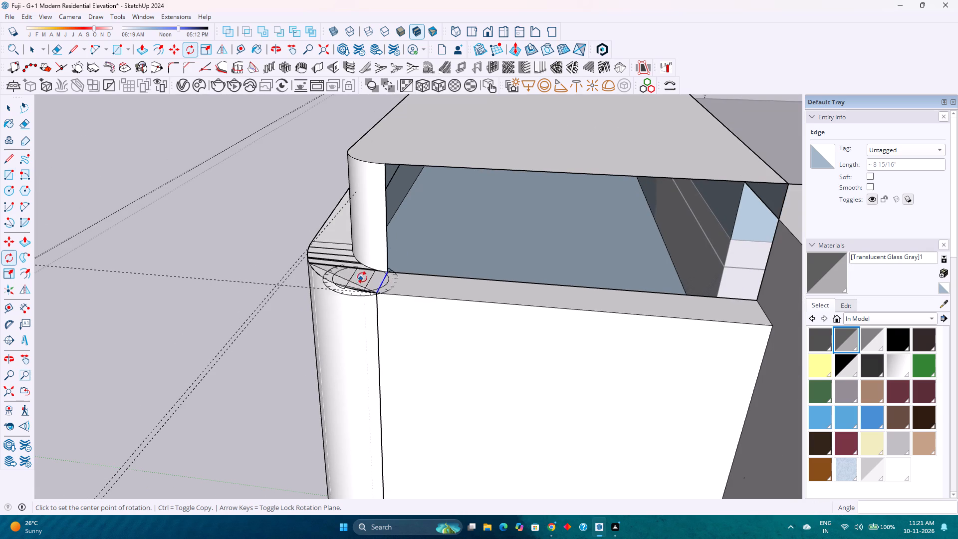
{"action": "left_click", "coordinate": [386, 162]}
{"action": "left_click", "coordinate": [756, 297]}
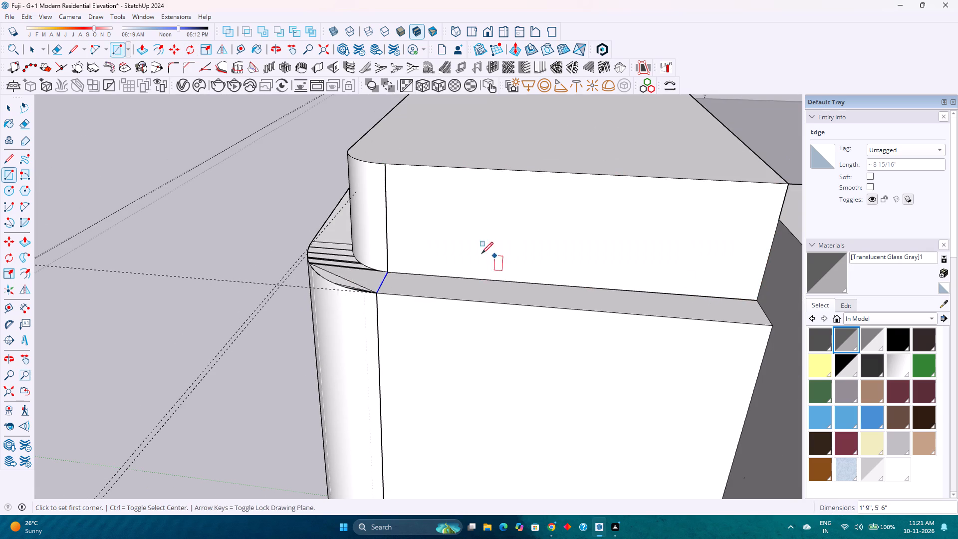
Examine the corner column's curved top and its junctions with the wall ledges from several angles.
{"action": "scroll", "coordinate": [477, 252], "scroll_direction": "down", "scroll_amount": 4}
{"action": "middle_click_drag", "start_coordinate": [476, 252], "coordinate": [671, 250]}
{"action": "scroll", "coordinate": [374, 255], "scroll_direction": "down", "scroll_amount": 4}
{"action": "middle_click_drag", "start_coordinate": [167, 254], "coordinate": [462, 262], "text": "shift"}
{"action": "scroll", "coordinate": [511, 296], "scroll_direction": "up", "scroll_amount": 4}
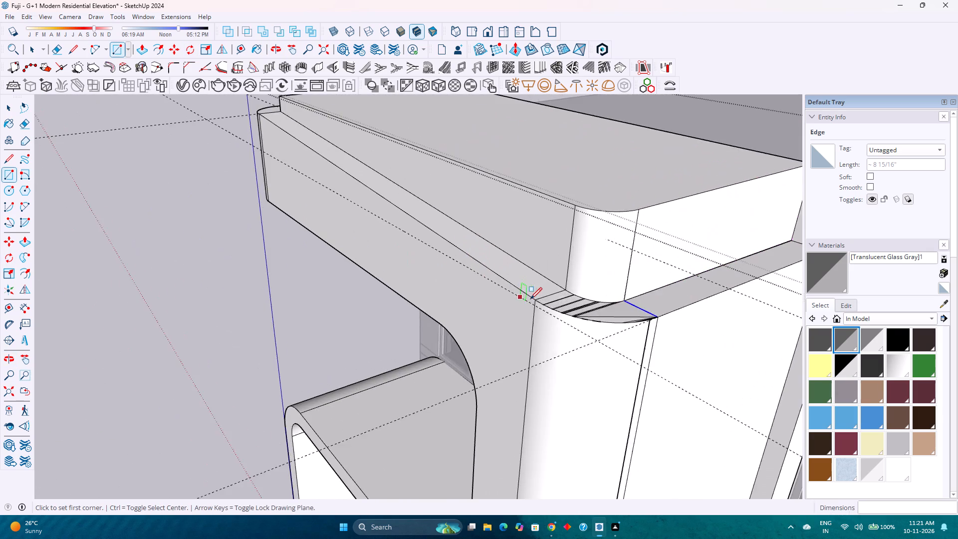
{"action": "scroll", "coordinate": [530, 299], "scroll_direction": "up", "scroll_amount": 5}
{"action": "key", "text": "space"}
{"action": "scroll", "coordinate": [556, 293], "scroll_direction": "down", "scroll_amount": 3}
{"action": "middle_click_drag", "start_coordinate": [560, 283], "coordinate": [325, 266], "text": "shift"}
{"action": "middle_click_drag", "start_coordinate": [302, 271], "coordinate": [523, 281]}
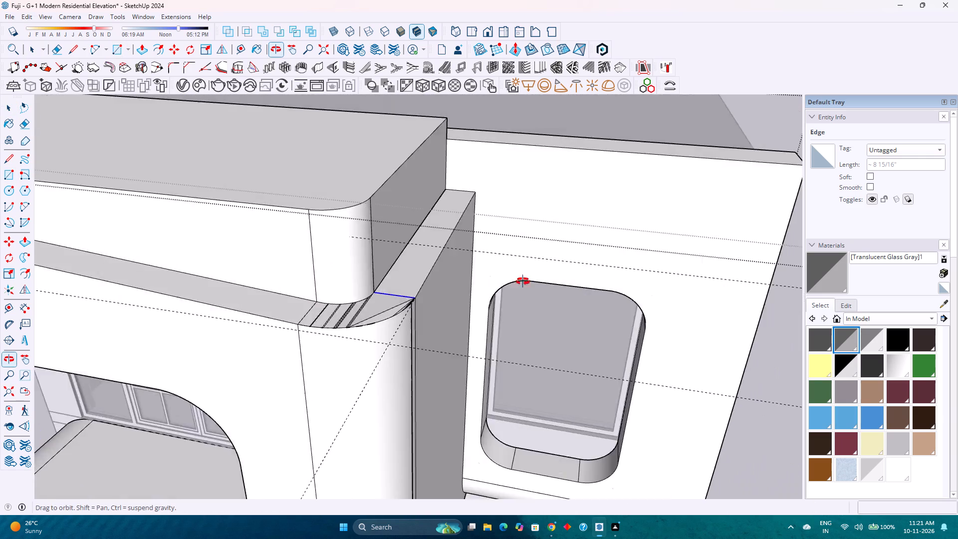
{"action": "middle_click_drag", "start_coordinate": [523, 281], "coordinate": [553, 278]}
{"action": "scroll", "coordinate": [417, 256], "scroll_direction": "down", "scroll_amount": 4}
{"action": "scroll", "coordinate": [378, 297], "scroll_direction": "up", "scroll_amount": 1}
{"action": "middle_click_drag", "start_coordinate": [378, 297], "coordinate": [346, 241]}
{"action": "scroll", "coordinate": [344, 237], "scroll_direction": "down", "scroll_amount": 5}
{"action": "middle_click_drag", "start_coordinate": [409, 321], "coordinate": [263, 317]}
{"action": "middle_click", "coordinate": [263, 317]}
{"action": "scroll", "coordinate": [455, 306], "scroll_direction": "up", "scroll_amount": 5}
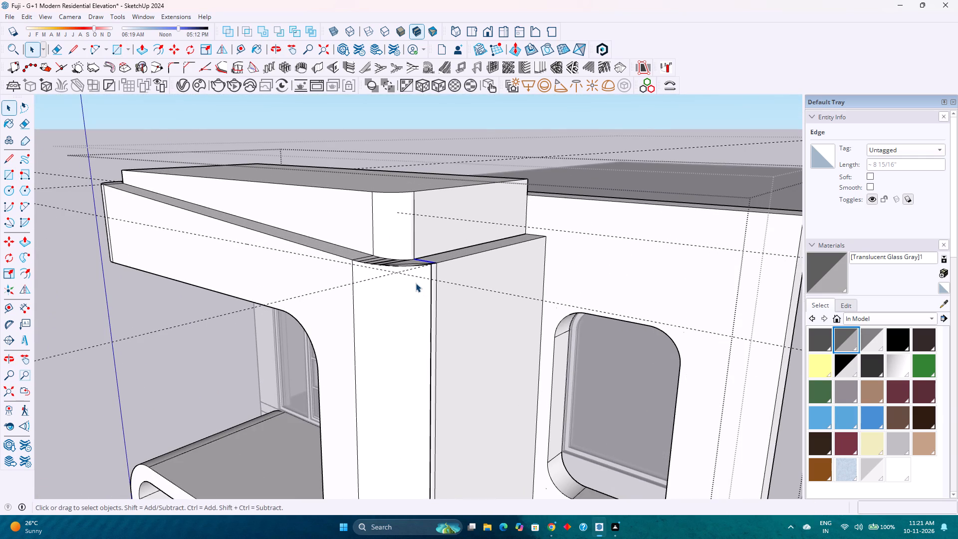
Undo the recent edits back to before the tops of the frame walls and corner column were lowered.
{"action": "key", "text": "ctrl+z"}
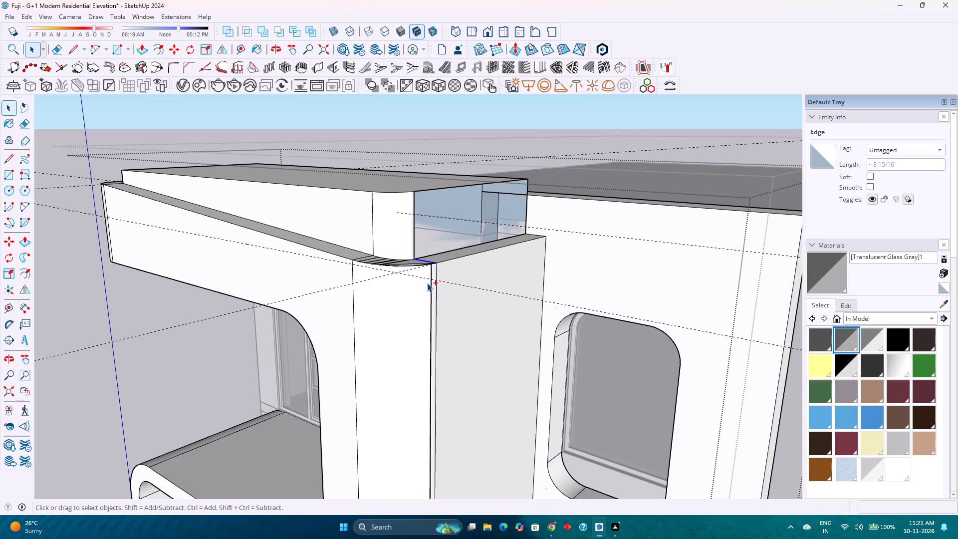
{"action": "key", "text": "ctrl+z"}
{"action": "key", "text": "ctrl+z"}
{"action": "key", "text": "ctrl+z"}
{"action": "key", "text": "ctrl+z"}
{"action": "key", "text": "ctrl+z"}
{"action": "key", "text": "ctrl+z"}
{"action": "key", "text": "ctrl+z"}
{"action": "key", "text": "ctrl+z"}
{"action": "key", "text": "ctrl+z"}
{"action": "key", "text": "ctrl+z"}
{"action": "key", "text": "ctrl+z"}
{"action": "key", "text": "ctrl+z"}
{"action": "key", "text": "ctrl+z"}
{"action": "key", "text": "ctrl+z"}
{"action": "key", "text": "ctrl+z"}
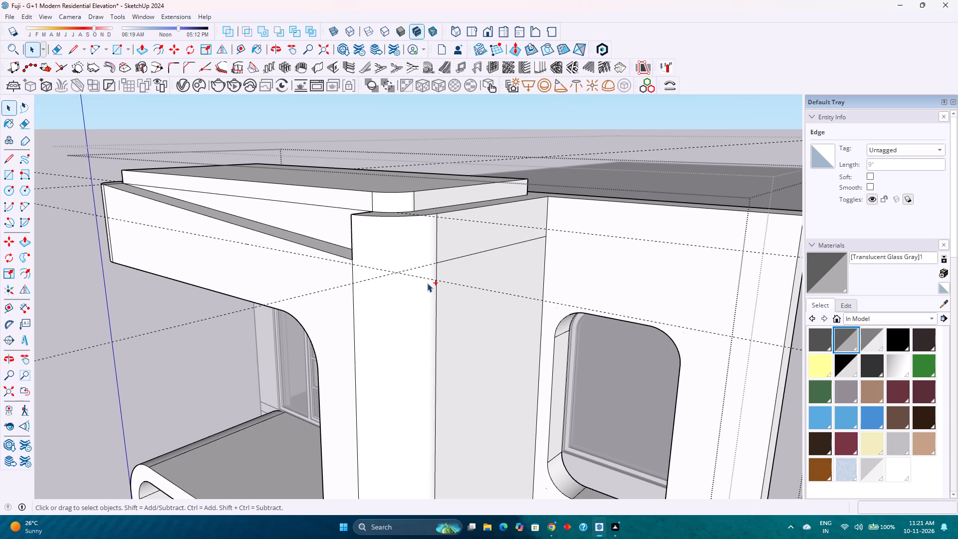
{"action": "key", "text": "ctrl+z"}
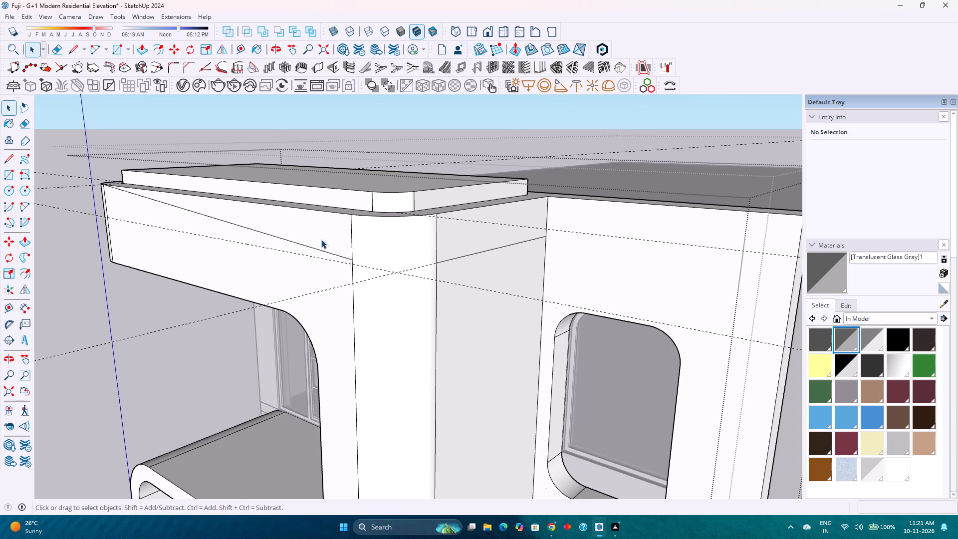
Copy the guide edges on the frame's front and side faces 20' along the red axis, clear of the building.
{"action": "left_click", "coordinate": [309, 246]}
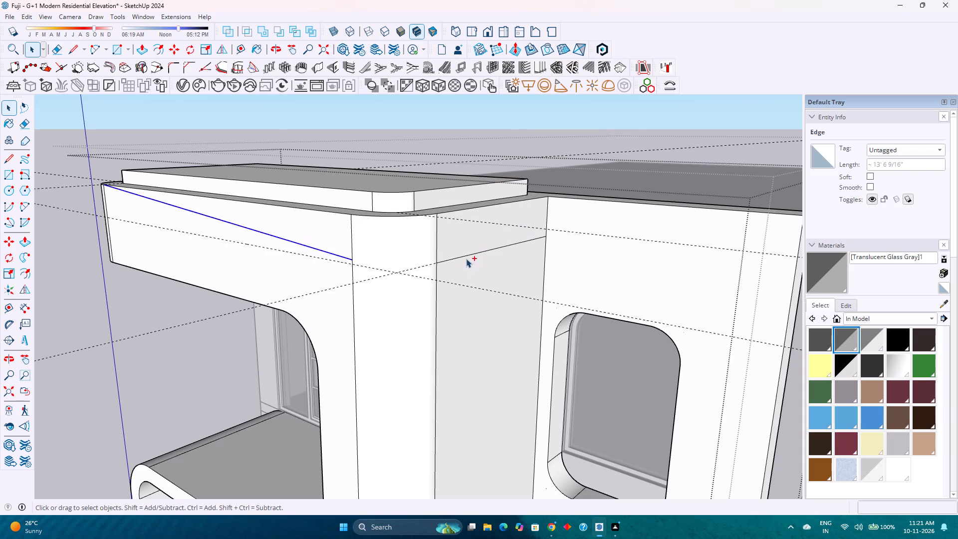
{"action": "left_click", "coordinate": [466, 255], "text": "ctrl"}
{"action": "key", "text": "m"}
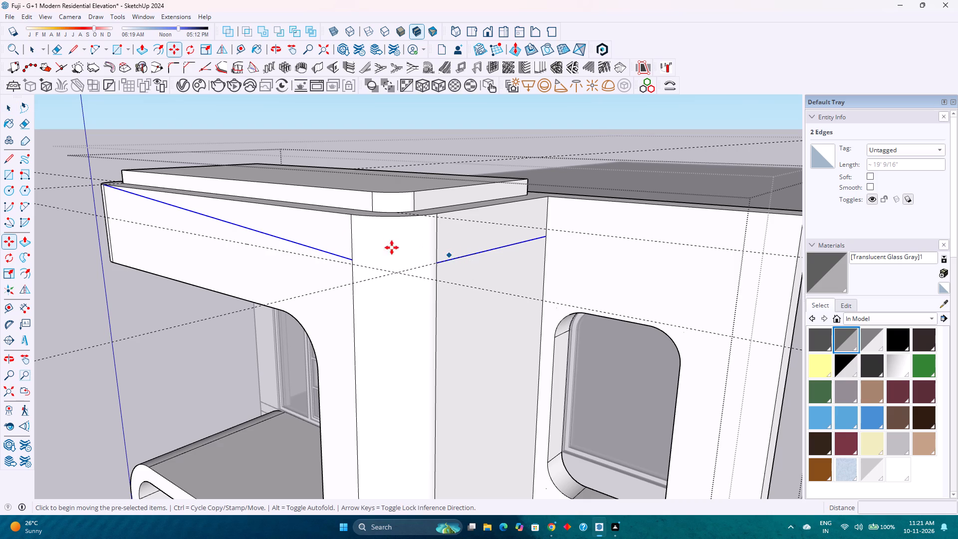
{"action": "scroll", "coordinate": [104, 183], "scroll_direction": "up", "scroll_amount": 10}
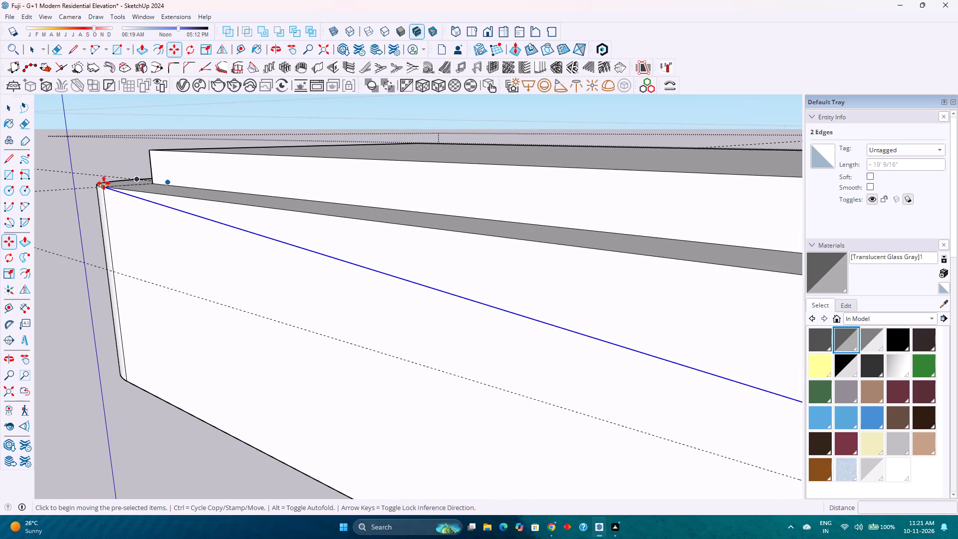
{"action": "left_click", "coordinate": [103, 186]}
{"action": "scroll", "coordinate": [157, 216], "scroll_direction": "down", "scroll_amount": 3}
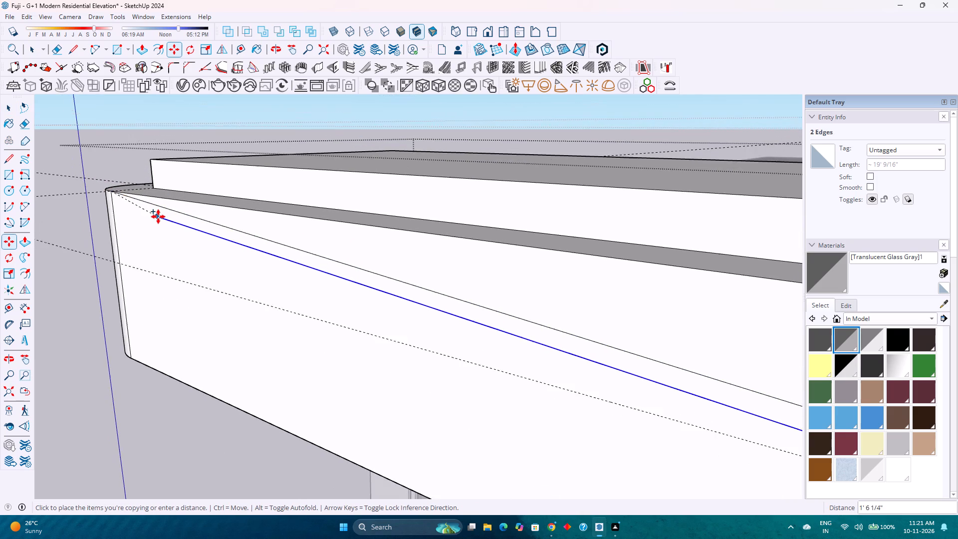
{"action": "scroll", "coordinate": [158, 217], "scroll_direction": "down", "scroll_amount": 17}
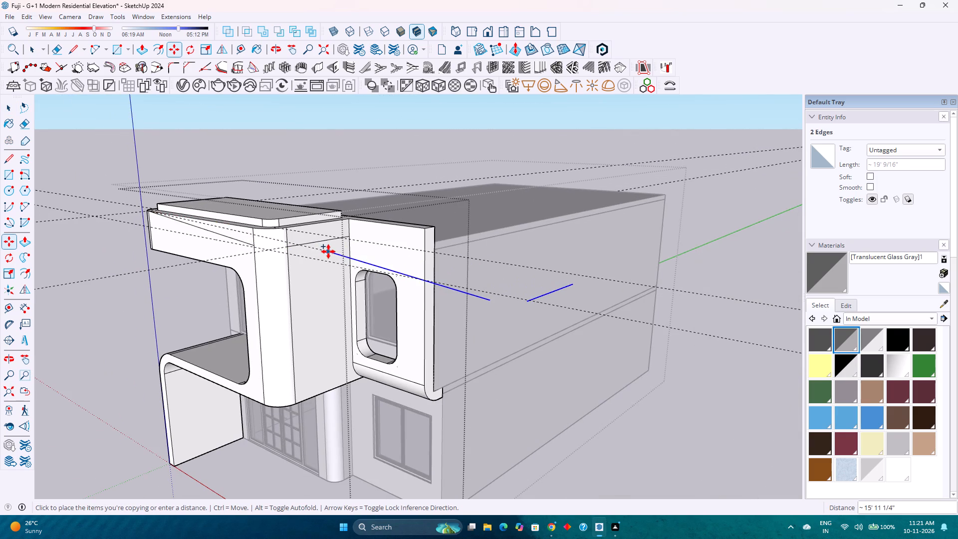
{"action": "key", "text": "Right"}
{"action": "type", "text": "20"}
{"action": "key", "text": "apostrophe"}
{"action": "key", "text": "Return"}
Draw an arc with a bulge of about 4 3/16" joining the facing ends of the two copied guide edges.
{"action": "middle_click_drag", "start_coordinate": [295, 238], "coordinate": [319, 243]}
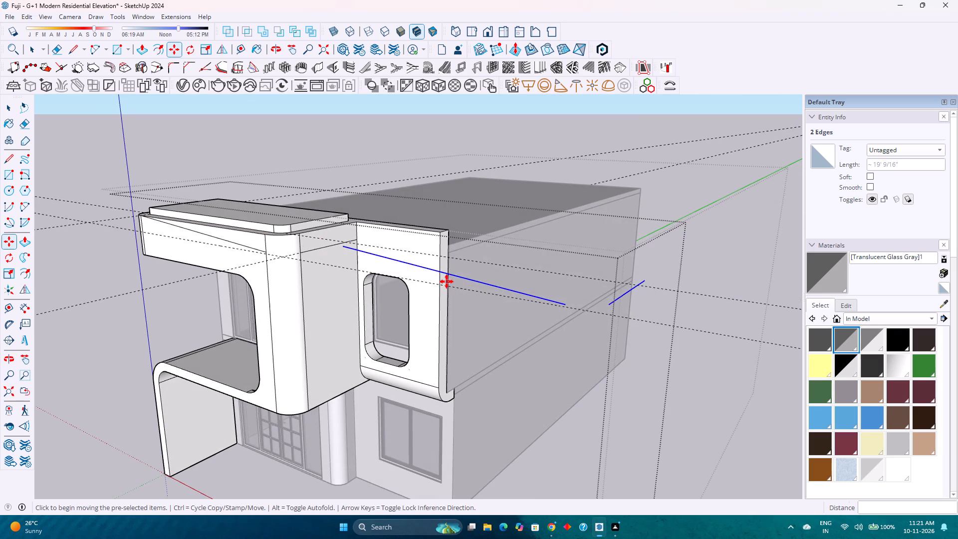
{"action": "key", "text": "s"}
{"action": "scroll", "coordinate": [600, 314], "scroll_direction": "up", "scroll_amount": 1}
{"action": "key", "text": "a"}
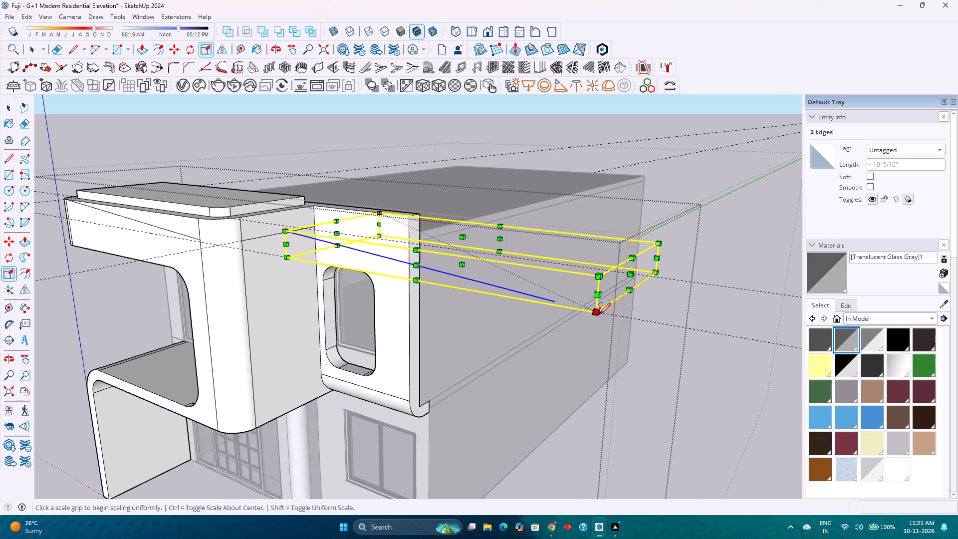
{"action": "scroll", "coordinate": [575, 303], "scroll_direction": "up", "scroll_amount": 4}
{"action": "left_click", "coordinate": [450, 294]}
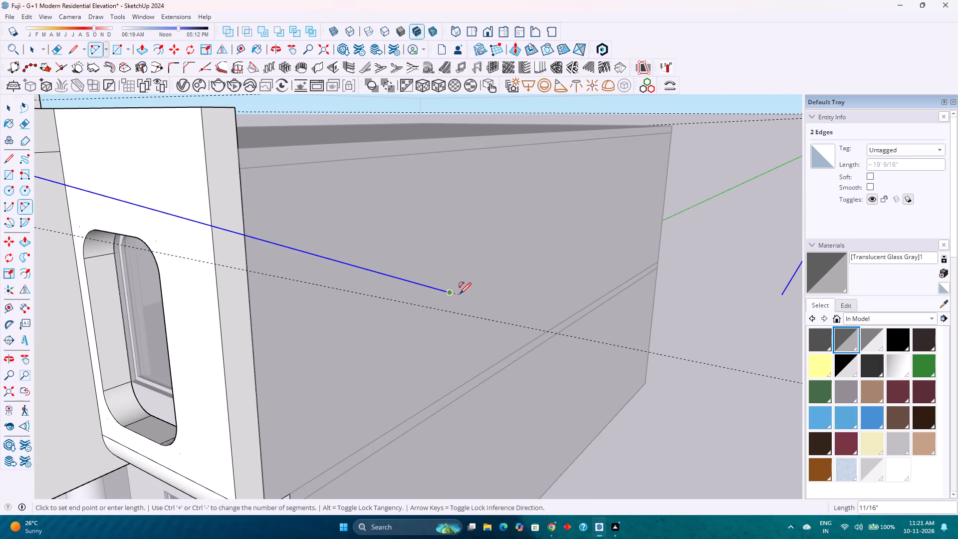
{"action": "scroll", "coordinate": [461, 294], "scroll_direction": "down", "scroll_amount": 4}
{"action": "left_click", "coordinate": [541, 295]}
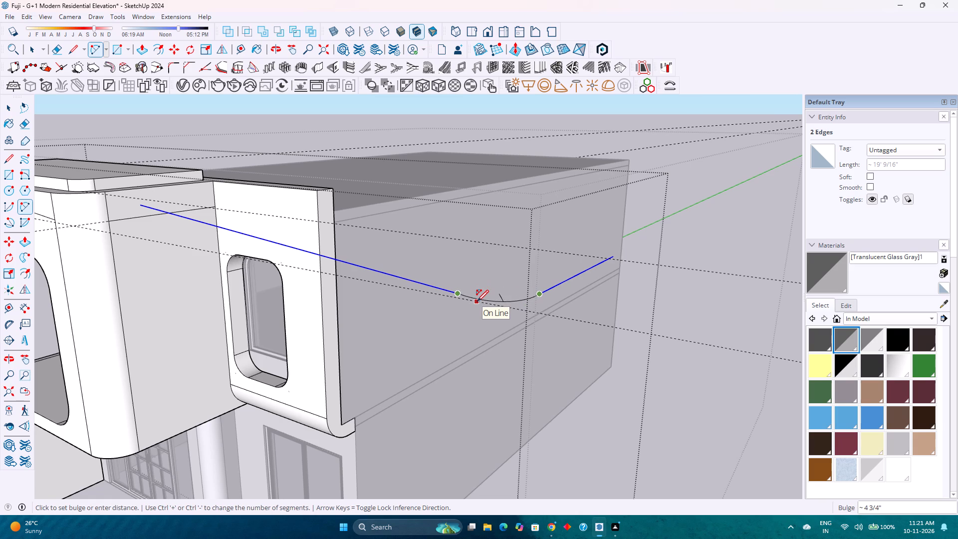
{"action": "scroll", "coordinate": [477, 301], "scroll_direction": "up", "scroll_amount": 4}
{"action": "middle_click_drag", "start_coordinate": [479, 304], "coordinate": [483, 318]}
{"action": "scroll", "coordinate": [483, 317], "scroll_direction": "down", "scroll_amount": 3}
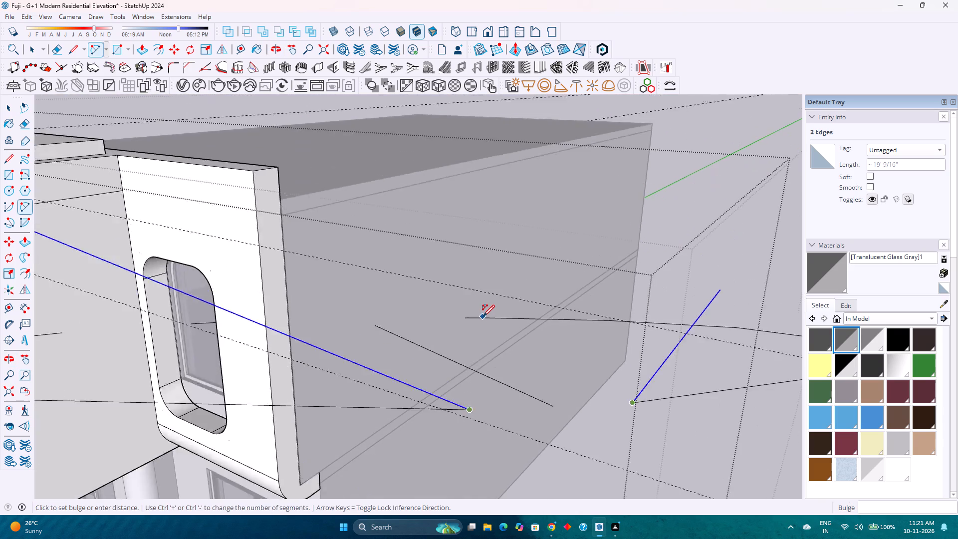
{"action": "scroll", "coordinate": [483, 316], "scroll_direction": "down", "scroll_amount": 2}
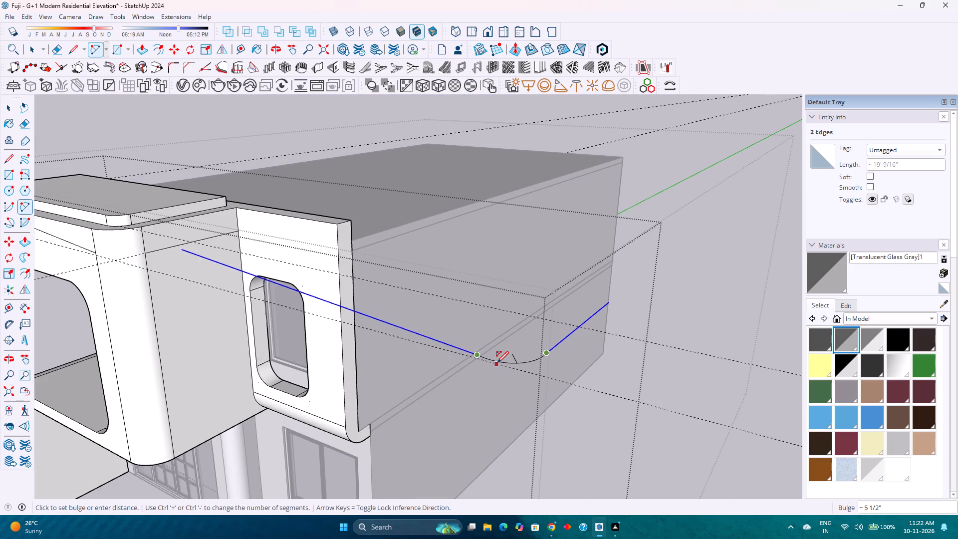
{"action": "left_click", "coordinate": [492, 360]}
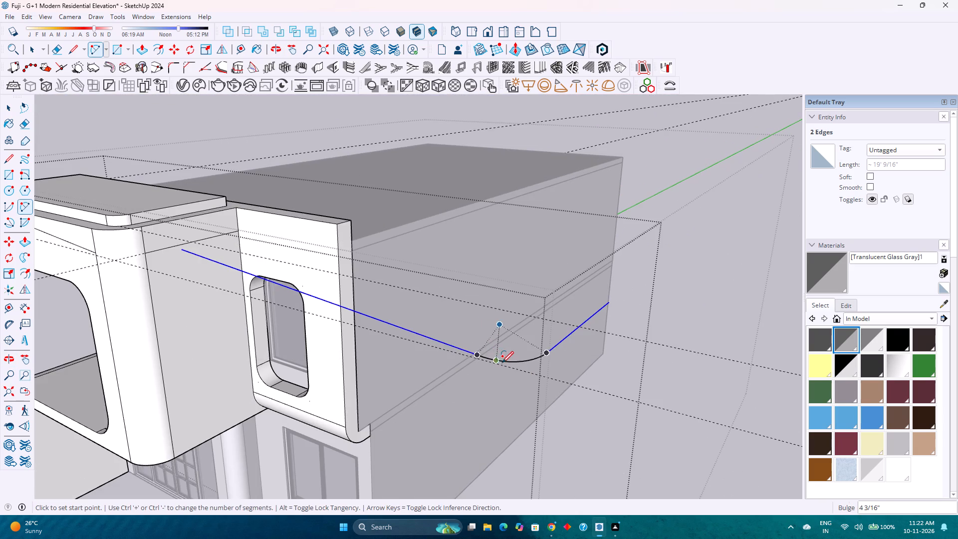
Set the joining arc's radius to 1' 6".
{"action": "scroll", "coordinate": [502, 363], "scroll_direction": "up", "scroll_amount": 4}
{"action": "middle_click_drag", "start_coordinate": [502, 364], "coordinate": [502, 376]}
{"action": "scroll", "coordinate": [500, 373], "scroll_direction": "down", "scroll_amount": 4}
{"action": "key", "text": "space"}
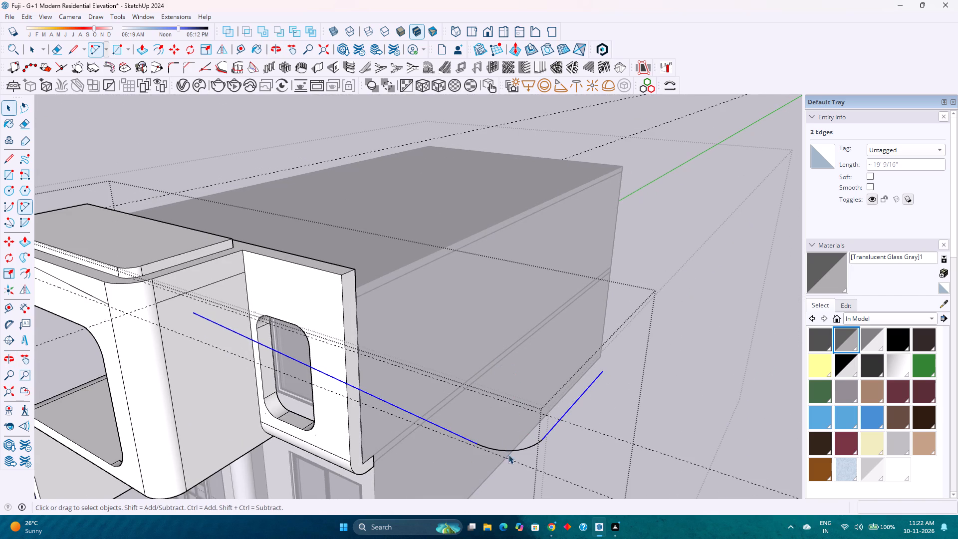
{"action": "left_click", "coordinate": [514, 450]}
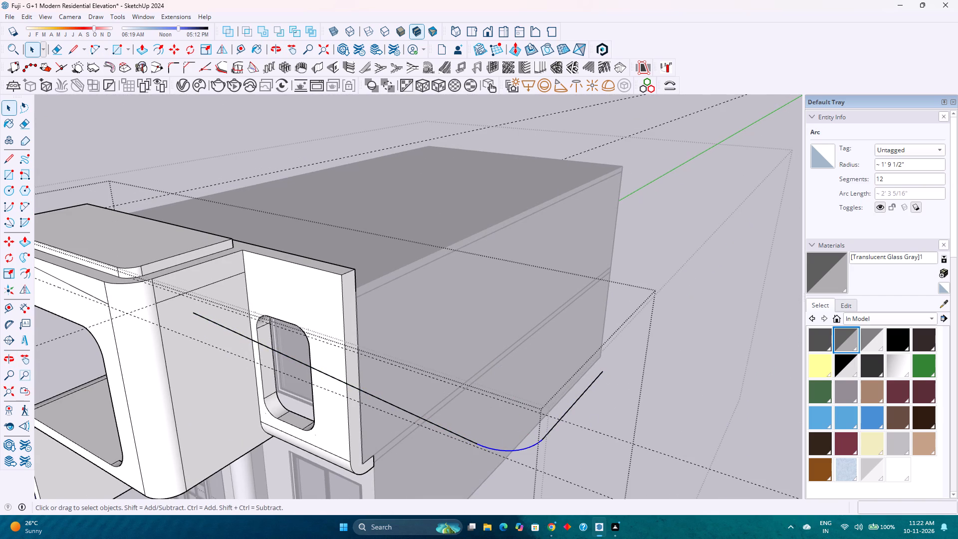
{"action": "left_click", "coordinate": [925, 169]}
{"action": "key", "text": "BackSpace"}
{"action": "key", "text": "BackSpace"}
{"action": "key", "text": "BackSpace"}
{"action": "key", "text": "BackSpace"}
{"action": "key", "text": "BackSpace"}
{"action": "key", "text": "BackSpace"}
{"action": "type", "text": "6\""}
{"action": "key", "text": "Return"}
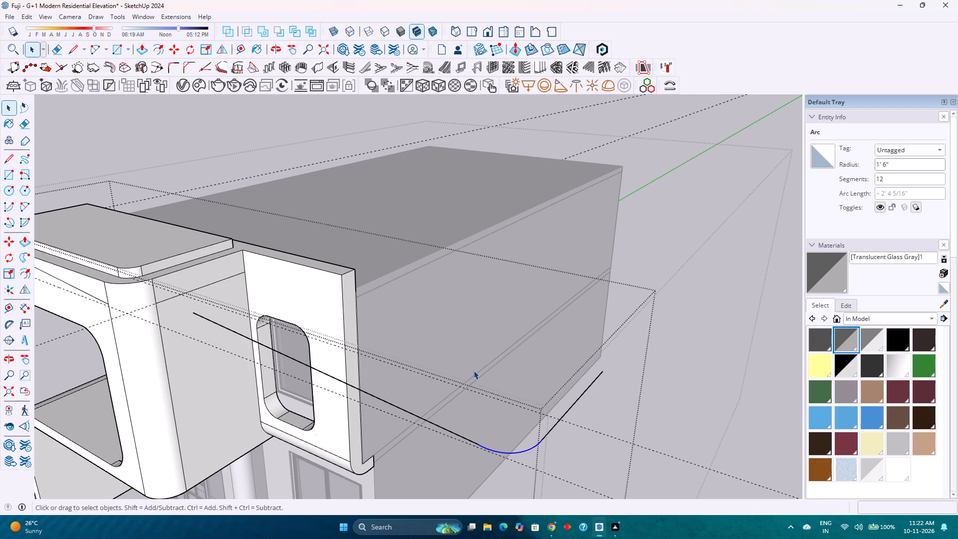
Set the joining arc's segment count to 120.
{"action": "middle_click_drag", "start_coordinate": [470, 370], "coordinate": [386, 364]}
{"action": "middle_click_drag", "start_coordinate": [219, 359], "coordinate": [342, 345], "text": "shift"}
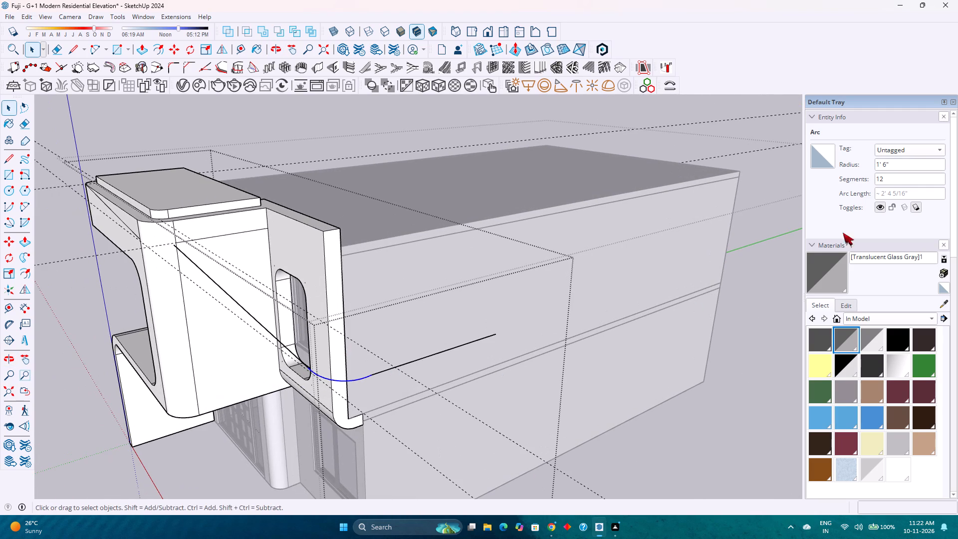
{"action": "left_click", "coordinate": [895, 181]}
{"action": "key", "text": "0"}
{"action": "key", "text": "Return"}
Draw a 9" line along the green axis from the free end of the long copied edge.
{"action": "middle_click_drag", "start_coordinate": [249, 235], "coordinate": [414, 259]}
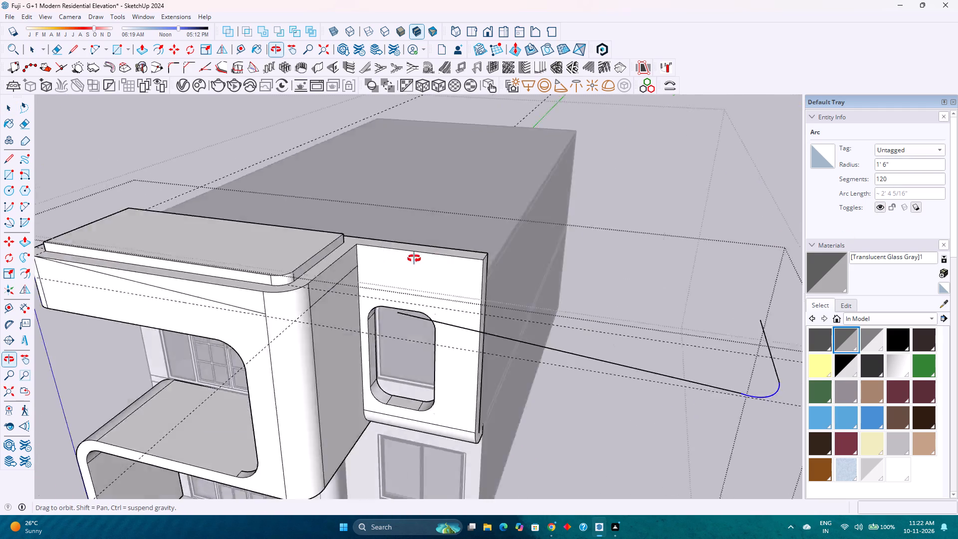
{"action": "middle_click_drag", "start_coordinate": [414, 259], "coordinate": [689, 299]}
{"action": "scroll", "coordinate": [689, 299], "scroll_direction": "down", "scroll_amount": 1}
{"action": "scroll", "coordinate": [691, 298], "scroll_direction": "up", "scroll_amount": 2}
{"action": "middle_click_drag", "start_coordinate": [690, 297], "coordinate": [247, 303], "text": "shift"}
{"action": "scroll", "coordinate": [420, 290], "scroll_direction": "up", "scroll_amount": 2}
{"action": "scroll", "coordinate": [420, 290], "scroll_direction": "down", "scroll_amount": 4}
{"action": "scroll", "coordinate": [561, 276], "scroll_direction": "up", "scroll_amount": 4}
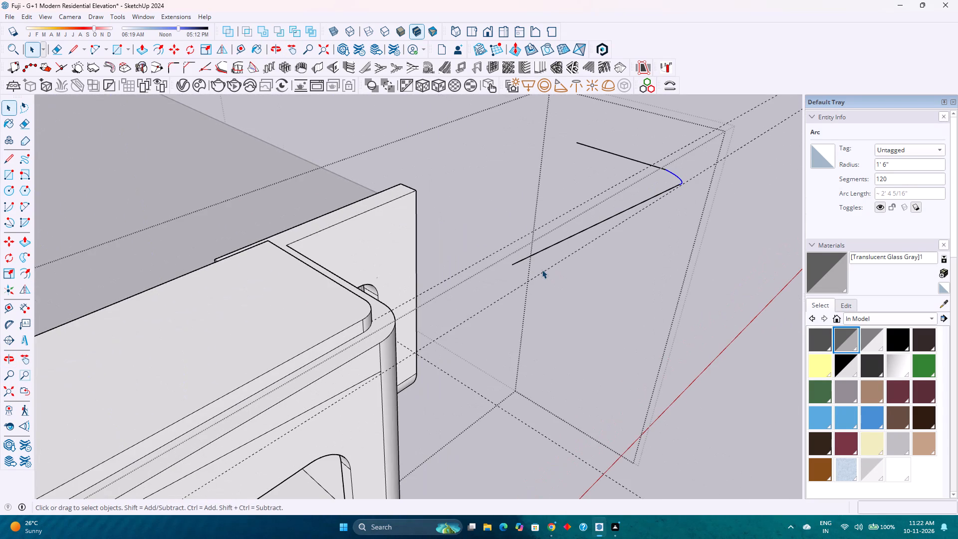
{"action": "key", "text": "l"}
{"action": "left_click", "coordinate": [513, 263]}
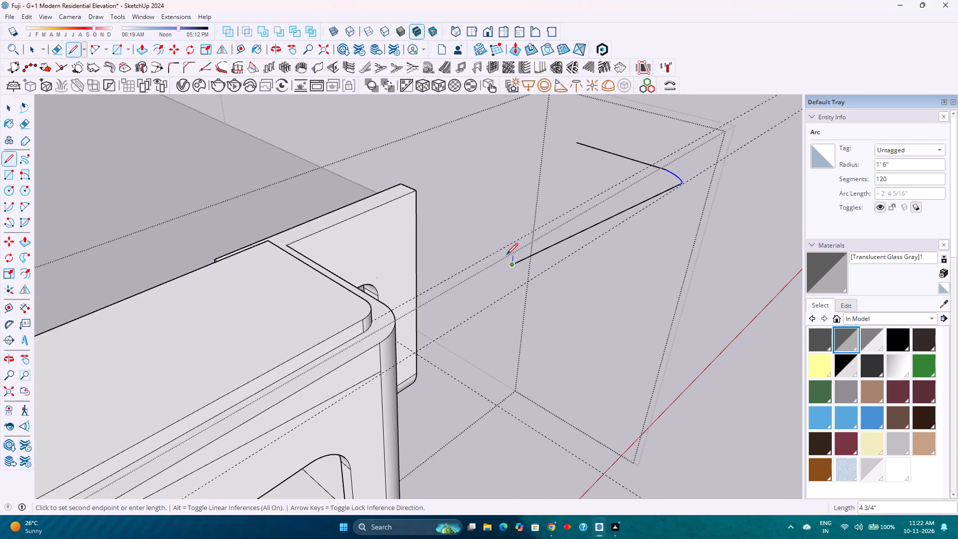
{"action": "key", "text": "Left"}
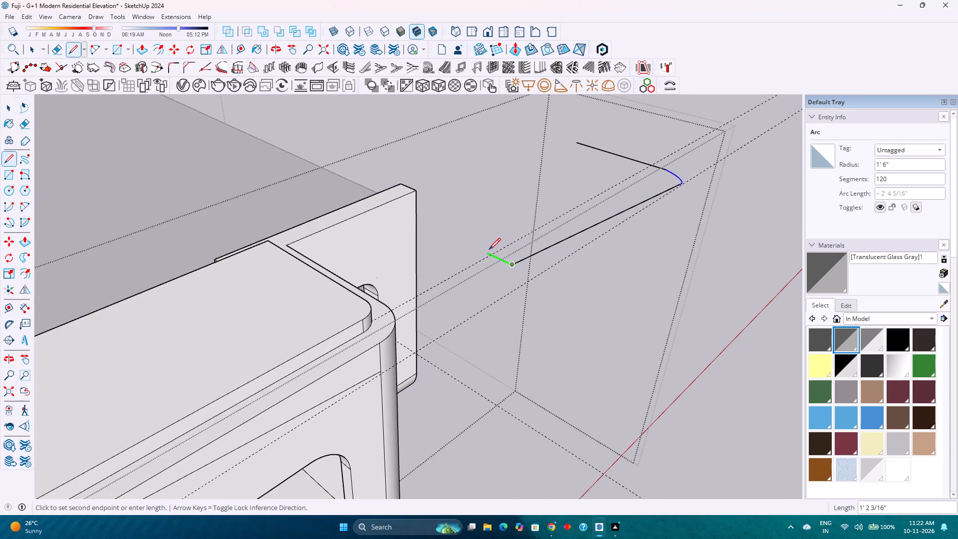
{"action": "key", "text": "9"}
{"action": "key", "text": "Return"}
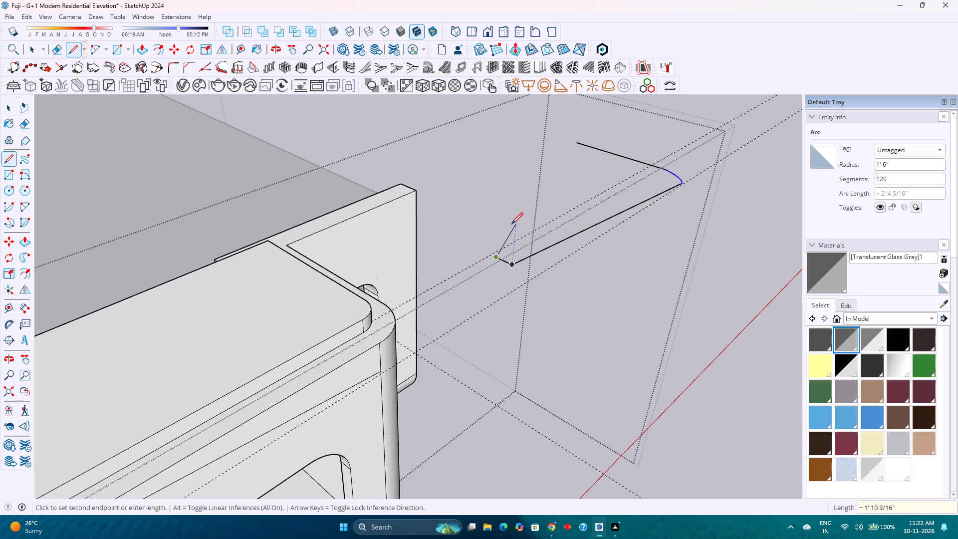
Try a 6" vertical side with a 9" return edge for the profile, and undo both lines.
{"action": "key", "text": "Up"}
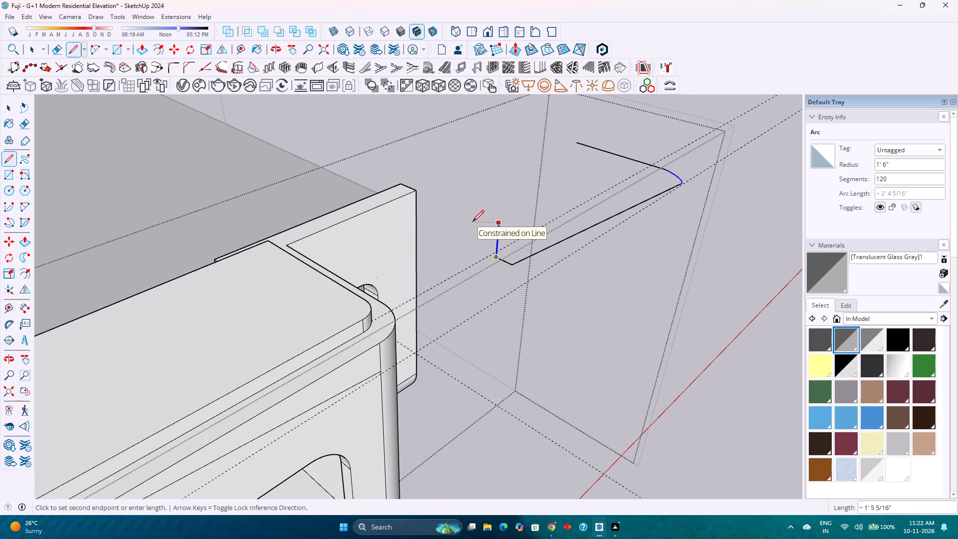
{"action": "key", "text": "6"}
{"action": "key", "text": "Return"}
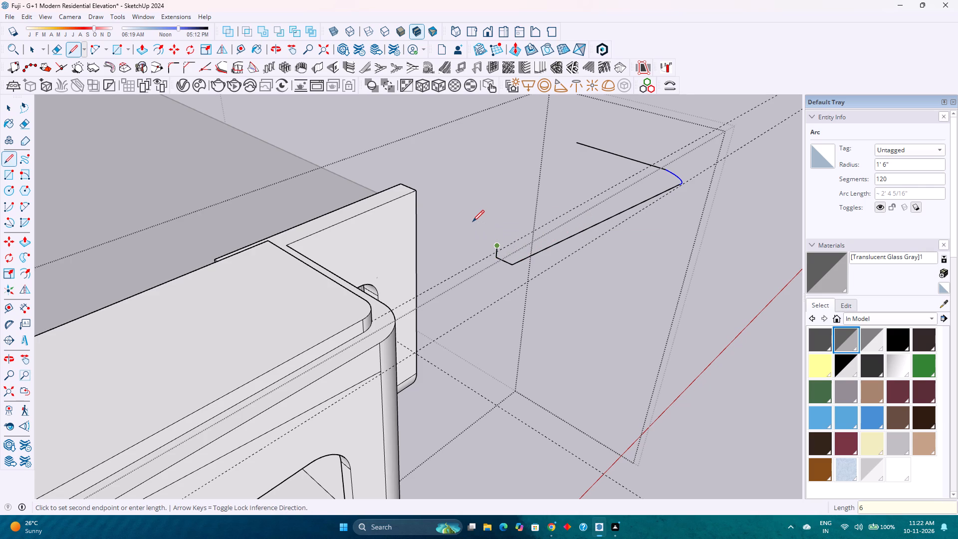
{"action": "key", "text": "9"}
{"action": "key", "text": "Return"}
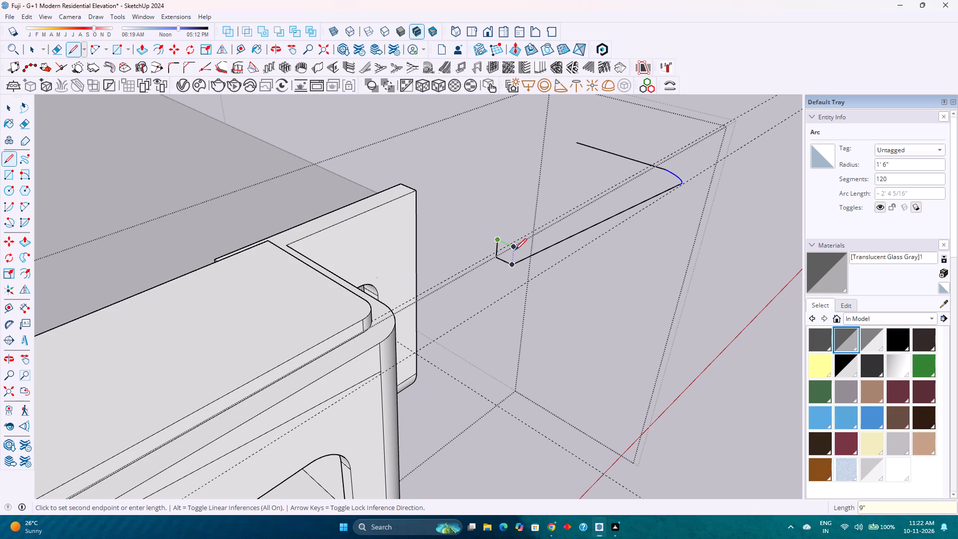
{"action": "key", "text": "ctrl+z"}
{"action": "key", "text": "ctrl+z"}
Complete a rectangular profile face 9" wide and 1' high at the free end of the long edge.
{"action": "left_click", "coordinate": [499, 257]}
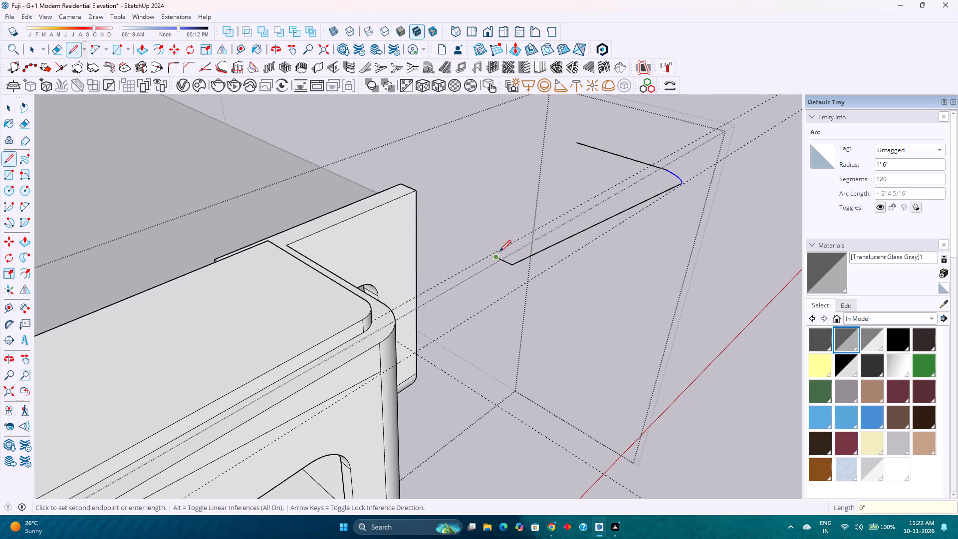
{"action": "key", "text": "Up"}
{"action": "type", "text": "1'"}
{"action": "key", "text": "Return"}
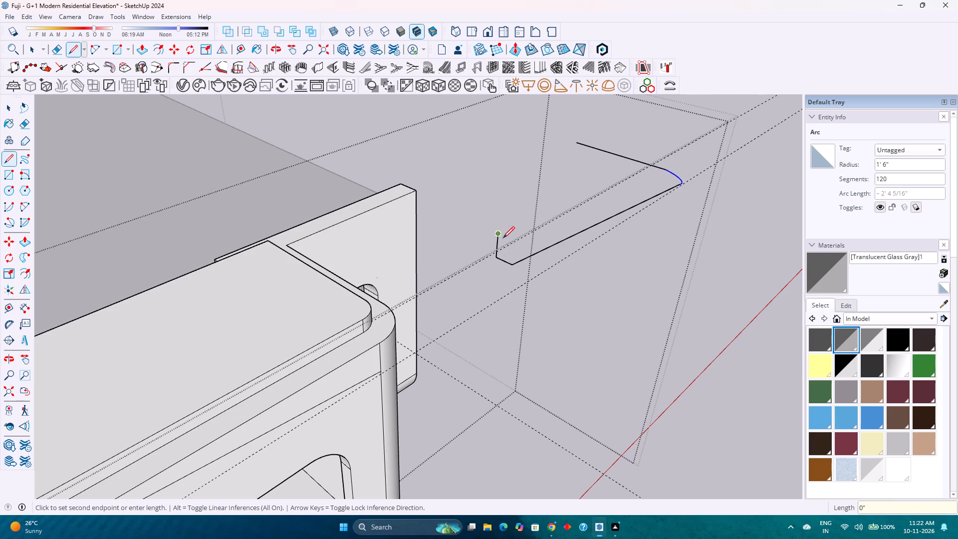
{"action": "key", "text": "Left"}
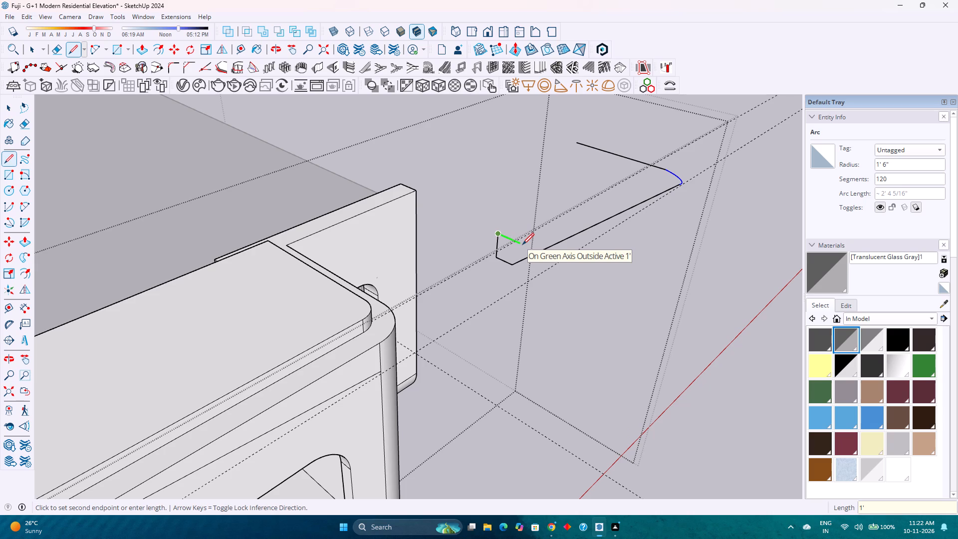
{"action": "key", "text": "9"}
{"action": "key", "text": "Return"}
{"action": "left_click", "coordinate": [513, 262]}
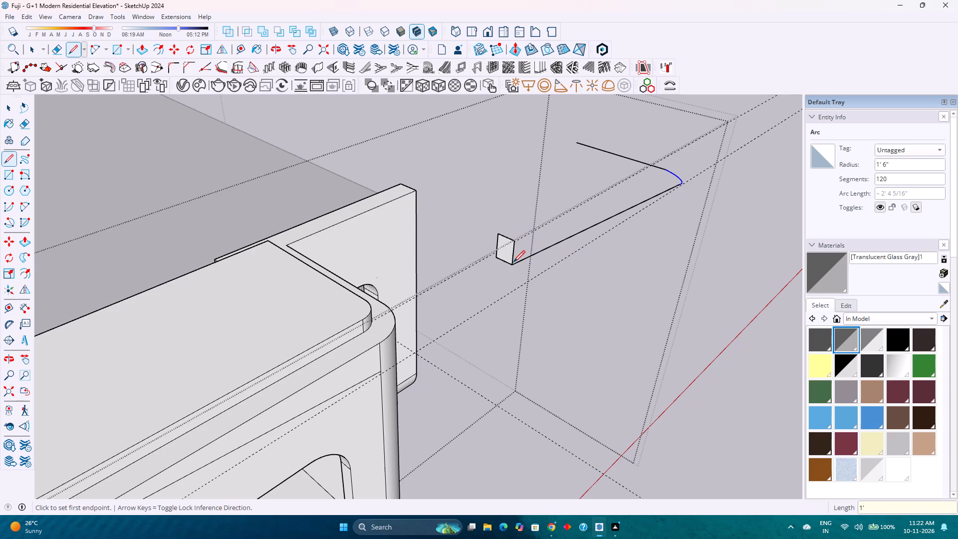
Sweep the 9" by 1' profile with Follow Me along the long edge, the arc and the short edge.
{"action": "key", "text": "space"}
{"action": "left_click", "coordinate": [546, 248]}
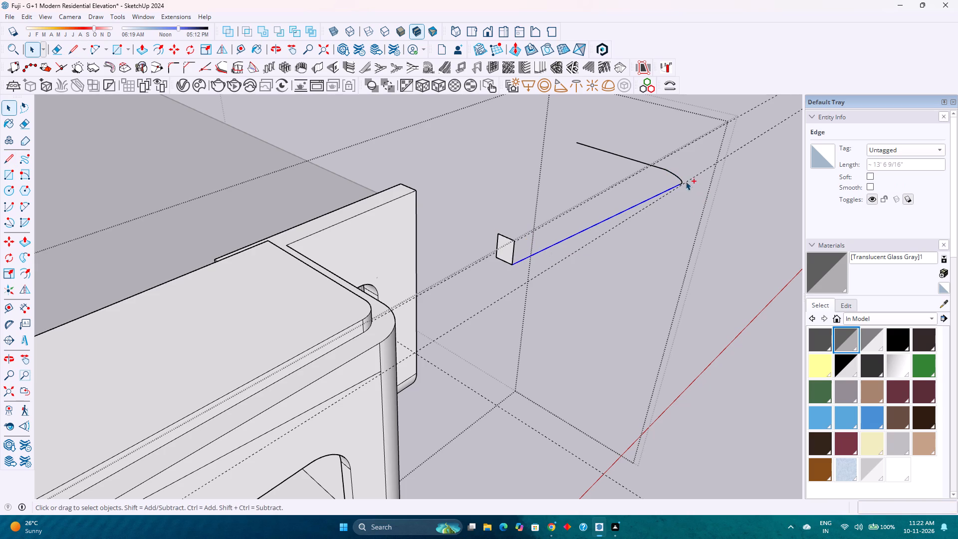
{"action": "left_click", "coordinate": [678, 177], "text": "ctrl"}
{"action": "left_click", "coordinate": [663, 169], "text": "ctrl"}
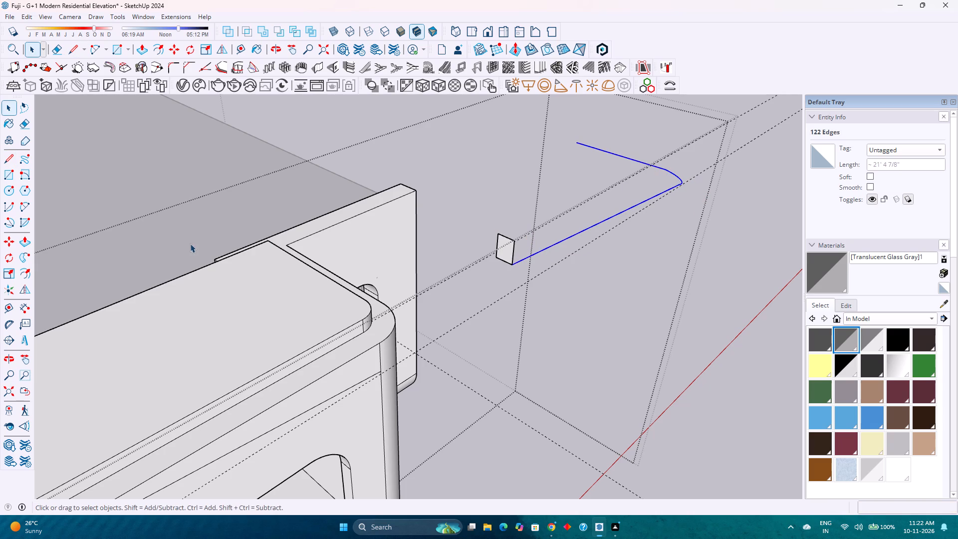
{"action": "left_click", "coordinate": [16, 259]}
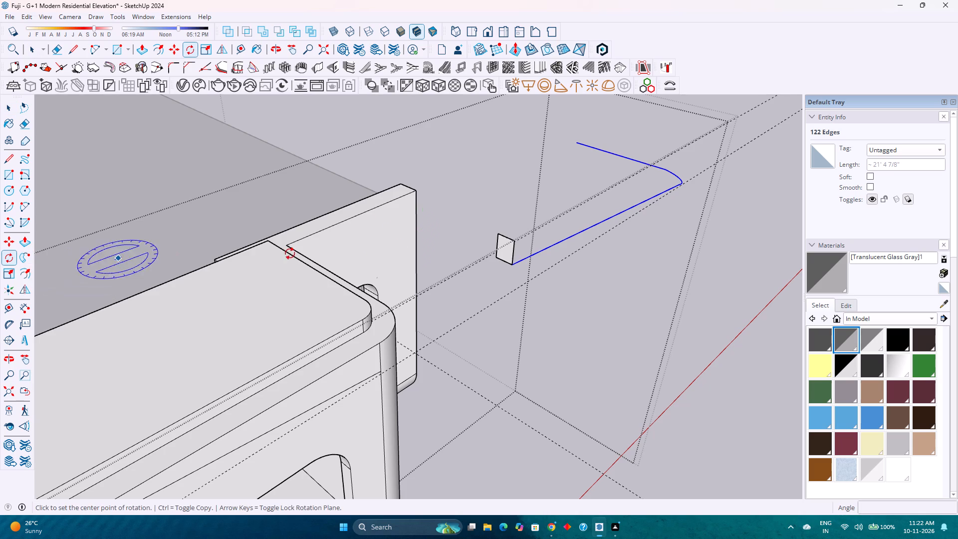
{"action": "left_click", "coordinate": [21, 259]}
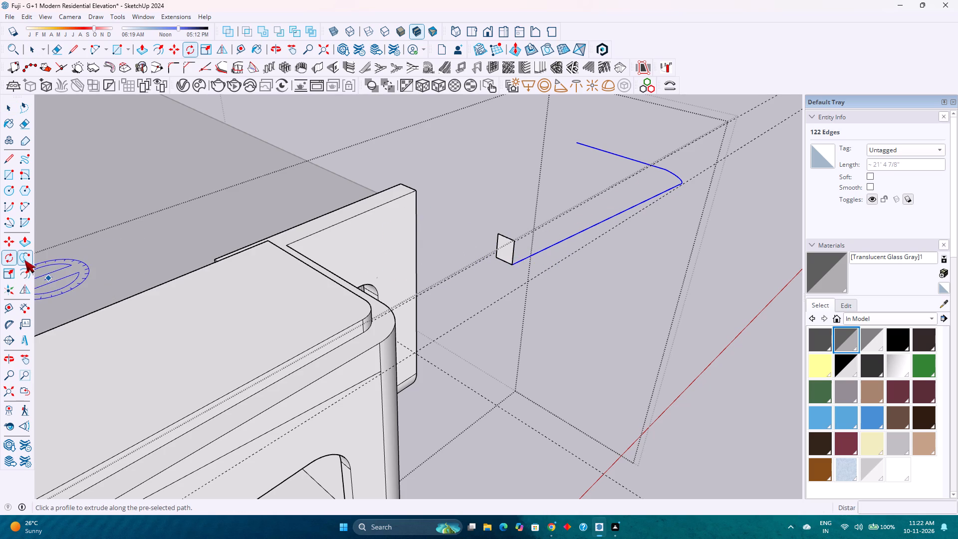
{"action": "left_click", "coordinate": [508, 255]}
Examine the swept band and its curved corner from several angles.
{"action": "middle_click_drag", "start_coordinate": [635, 235], "coordinate": [452, 234]}
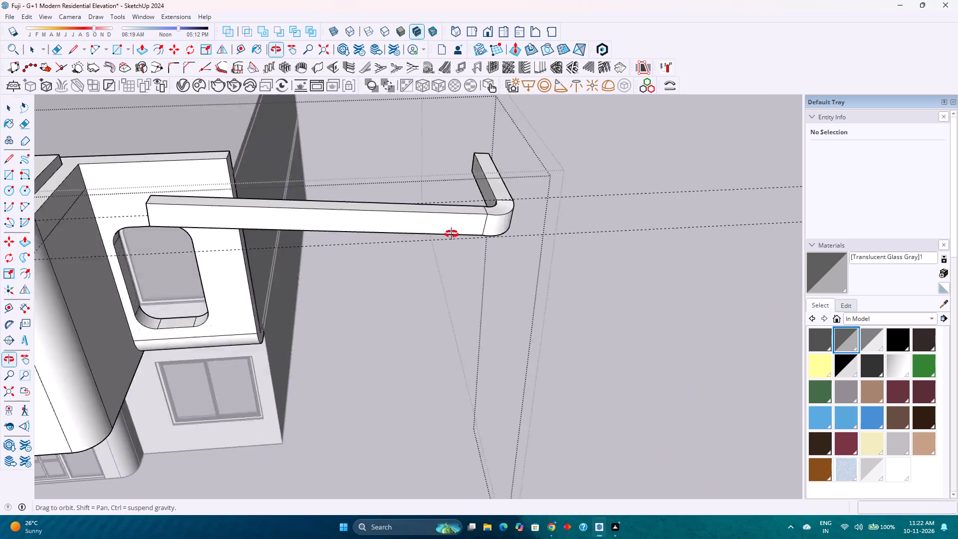
{"action": "middle_click_drag", "start_coordinate": [452, 234], "coordinate": [325, 234]}
{"action": "middle_click", "coordinate": [321, 234]}
{"action": "scroll", "coordinate": [301, 212], "scroll_direction": "up", "scroll_amount": 9}
{"action": "middle_click_drag", "start_coordinate": [273, 220], "coordinate": [391, 131]}
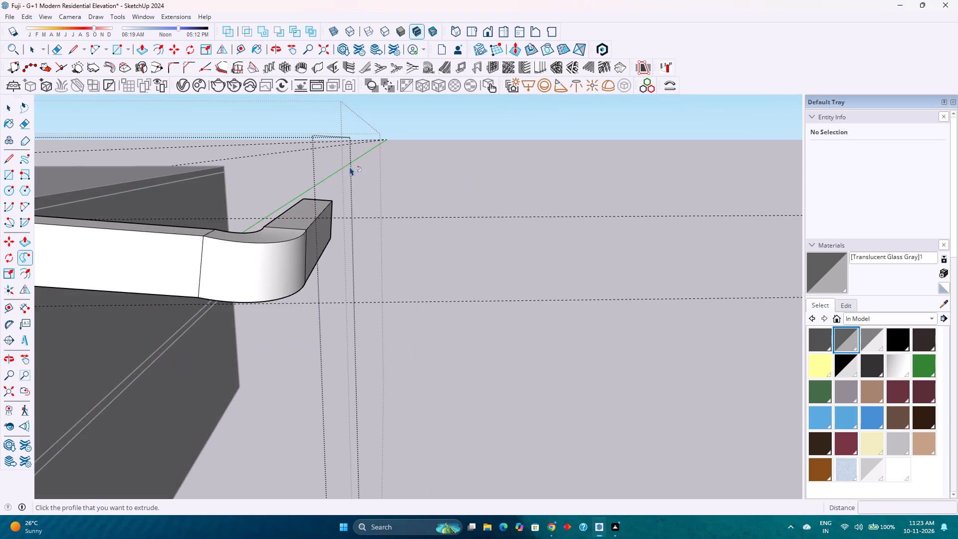
{"action": "scroll", "coordinate": [350, 167], "scroll_direction": "down", "scroll_amount": 4}
{"action": "middle_click_drag", "start_coordinate": [216, 249], "coordinate": [258, 215]}
{"action": "scroll", "coordinate": [260, 215], "scroll_direction": "down", "scroll_amount": 3}
{"action": "middle_click_drag", "start_coordinate": [288, 216], "coordinate": [280, 239]}
{"action": "middle_click", "coordinate": [280, 239]}
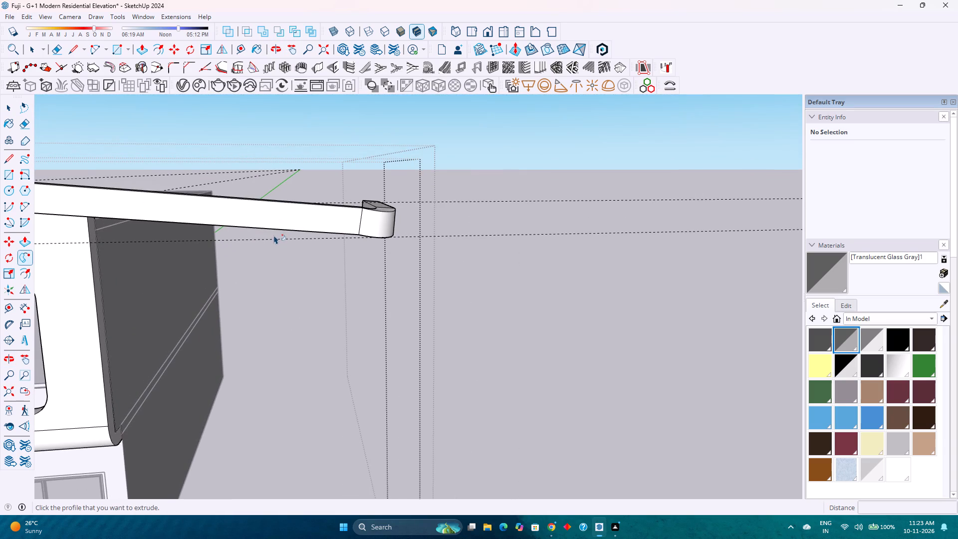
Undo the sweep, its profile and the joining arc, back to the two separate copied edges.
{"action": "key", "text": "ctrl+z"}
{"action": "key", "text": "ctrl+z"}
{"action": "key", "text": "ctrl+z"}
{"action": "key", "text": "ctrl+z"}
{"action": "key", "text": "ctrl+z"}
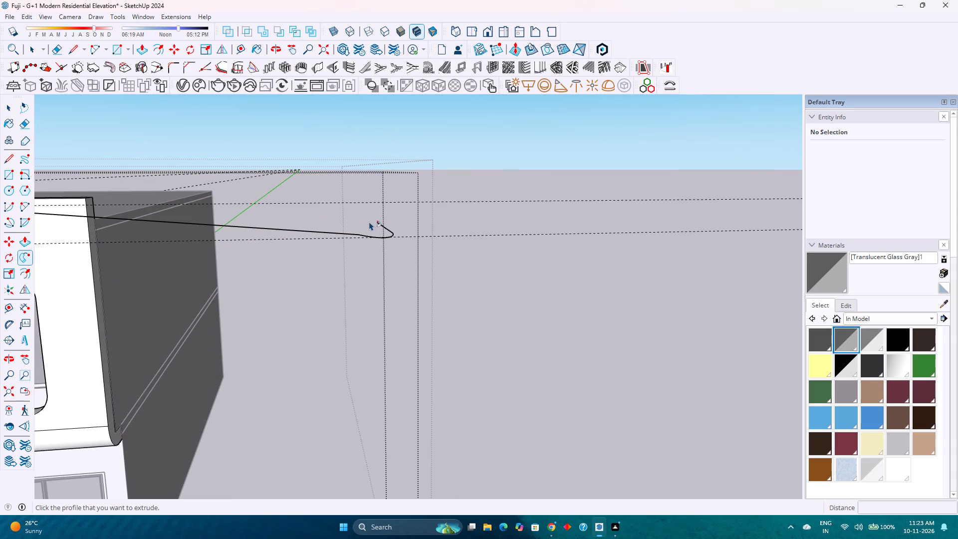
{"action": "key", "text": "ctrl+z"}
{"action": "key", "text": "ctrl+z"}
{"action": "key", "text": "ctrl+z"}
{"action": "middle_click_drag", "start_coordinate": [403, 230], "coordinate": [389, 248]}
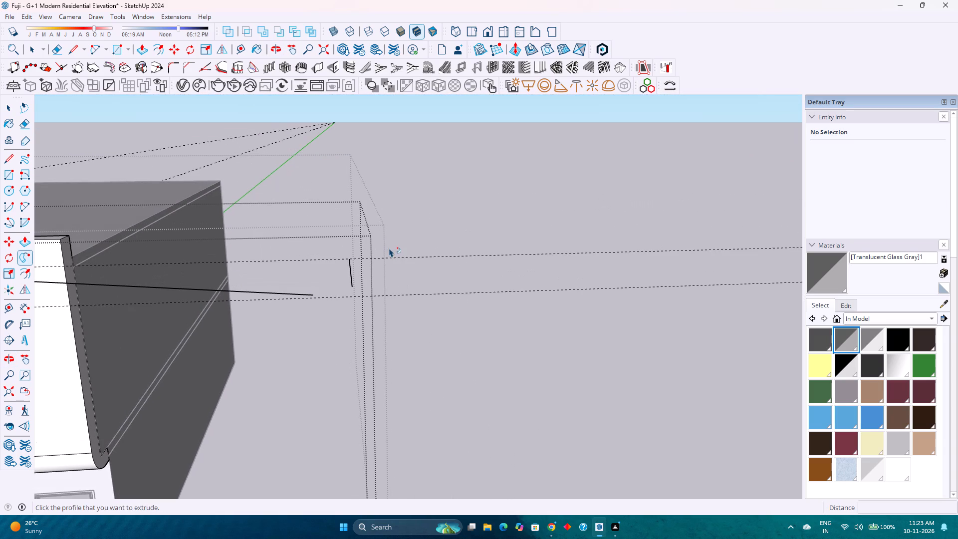
Place a guide line running along the short copied edge.
{"action": "left_click", "coordinate": [241, 49]}
{"action": "left_click", "coordinate": [351, 281]}
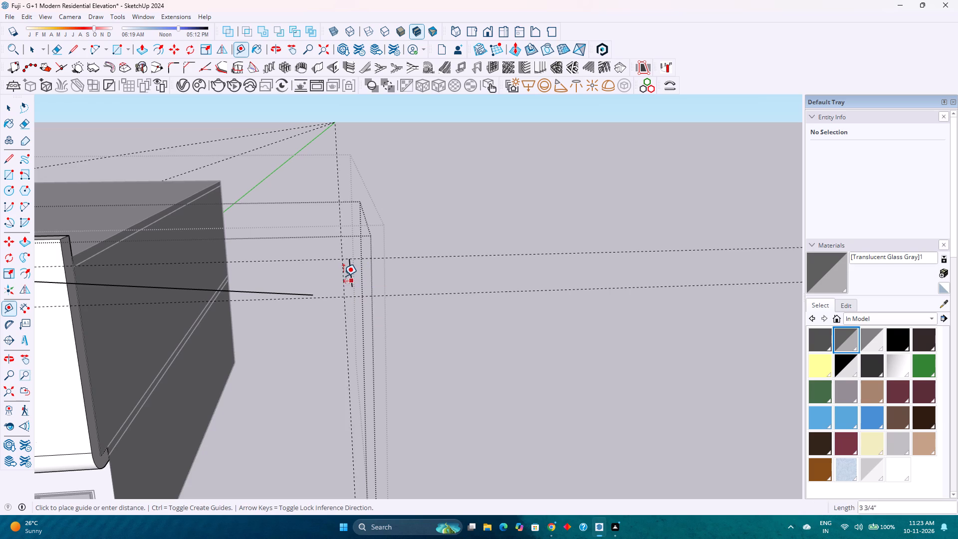
{"action": "left_click", "coordinate": [346, 274]}
Join the near ends of the short and long copied edges with a tangent arc of 1' 6" radius.
{"action": "scroll", "coordinate": [349, 290], "scroll_direction": "up", "scroll_amount": 3}
{"action": "middle_click_drag", "start_coordinate": [345, 295], "coordinate": [323, 316]}
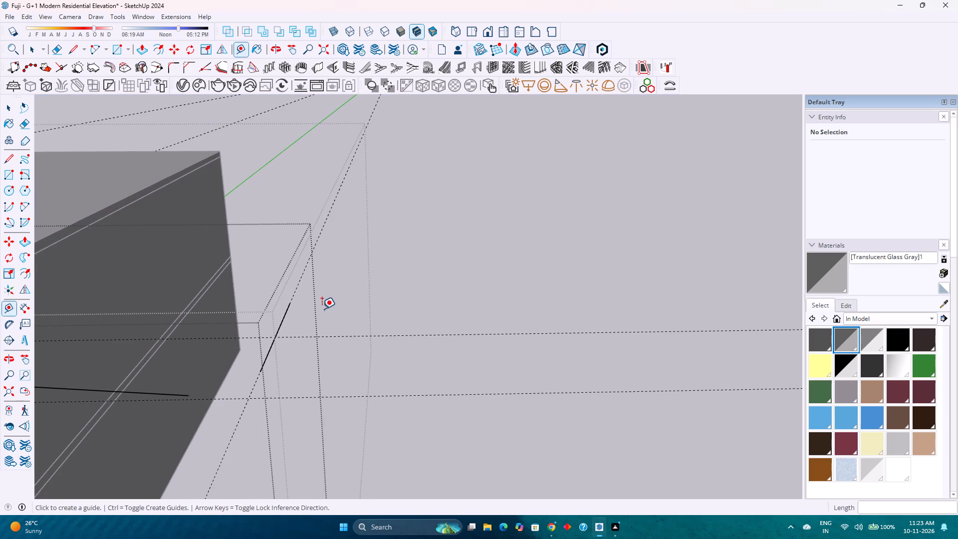
{"action": "middle_click_drag", "start_coordinate": [194, 394], "coordinate": [298, 356], "text": "shift"}
{"action": "middle_click_drag", "start_coordinate": [522, 317], "coordinate": [507, 326]}
{"action": "middle_click", "coordinate": [507, 326]}
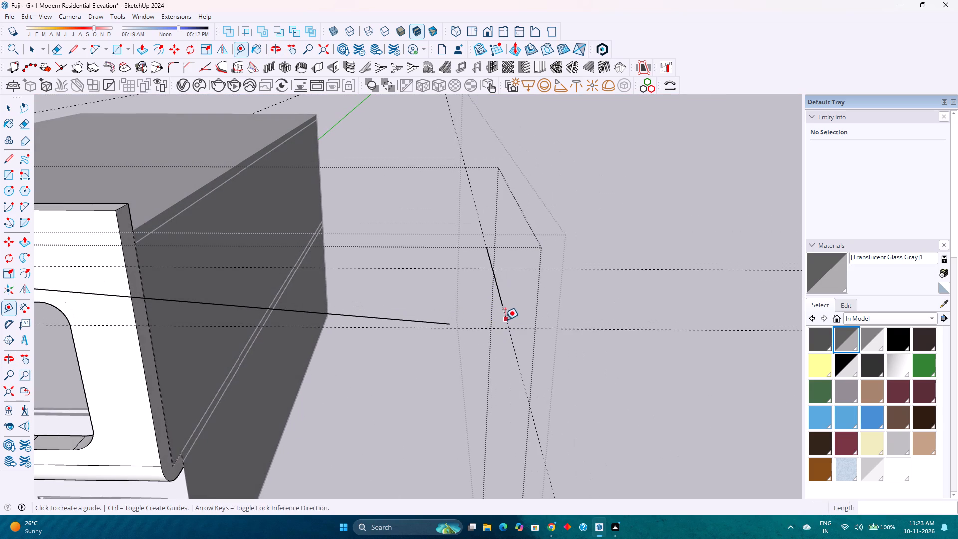
{"action": "key", "text": "a"}
{"action": "left_click", "coordinate": [503, 306]}
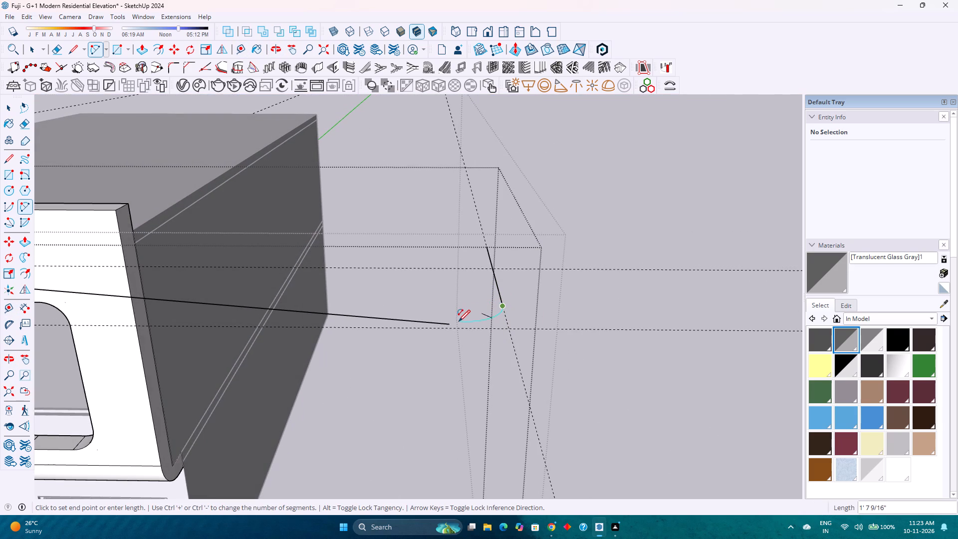
{"action": "double_click", "coordinate": [450, 323]}
{"action": "key", "text": "space"}
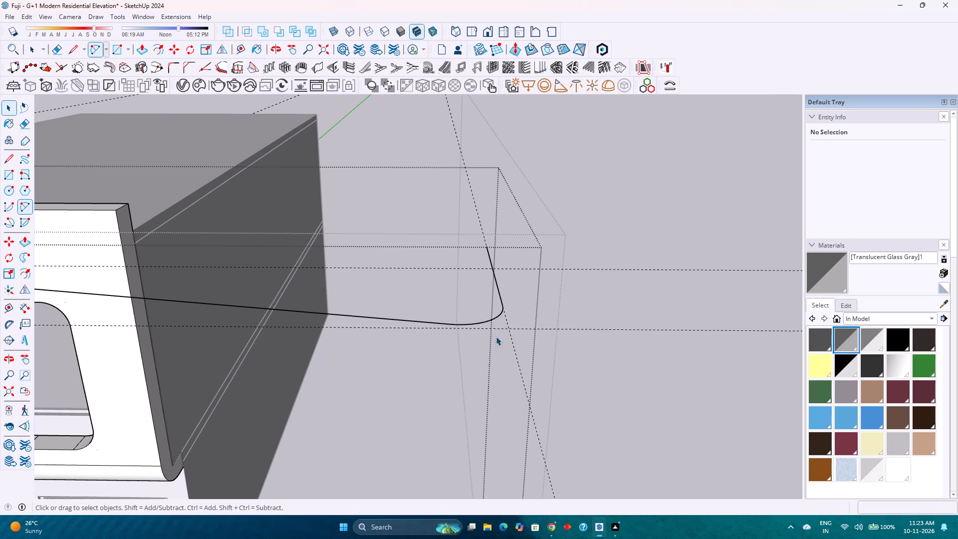
Set the corner arc's segment count to 120.
{"action": "middle_click_drag", "start_coordinate": [506, 328], "coordinate": [493, 339]}
{"action": "left_click", "coordinate": [410, 386]}
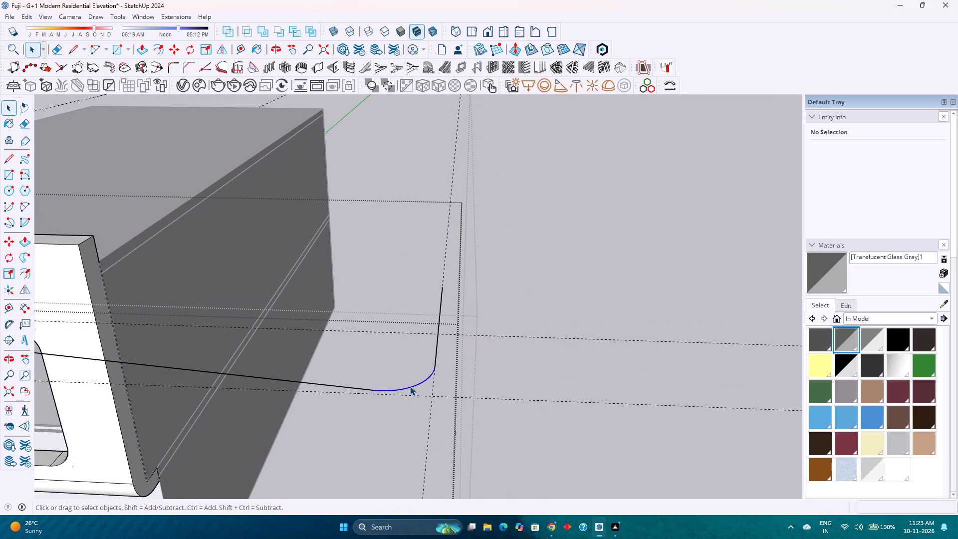
{"action": "left_click", "coordinate": [896, 180]}
{"action": "key", "text": "0"}
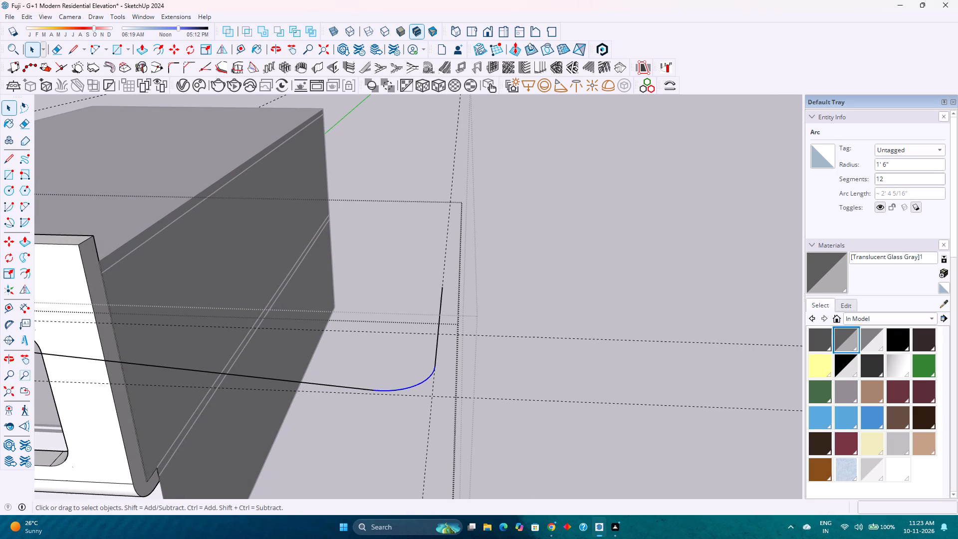
{"action": "key", "text": "Return"}
Draw a closed rectangular profile face 9" wide and 1' high at the free end of the long edge.
{"action": "scroll", "coordinate": [423, 373], "scroll_direction": "down", "scroll_amount": 4}
{"action": "middle_click_drag", "start_coordinate": [297, 404], "coordinate": [441, 373]}
{"action": "scroll", "coordinate": [449, 367], "scroll_direction": "down", "scroll_amount": 1}
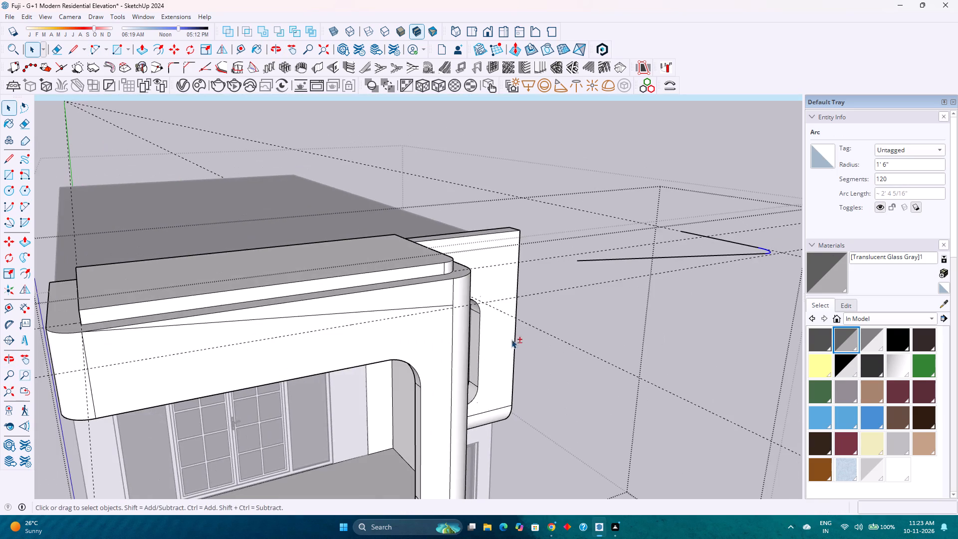
{"action": "middle_click_drag", "start_coordinate": [510, 339], "coordinate": [411, 368], "text": "shift"}
{"action": "middle_click_drag", "start_coordinate": [417, 370], "coordinate": [467, 406]}
{"action": "middle_click", "coordinate": [467, 406]}
{"action": "key", "text": "l"}
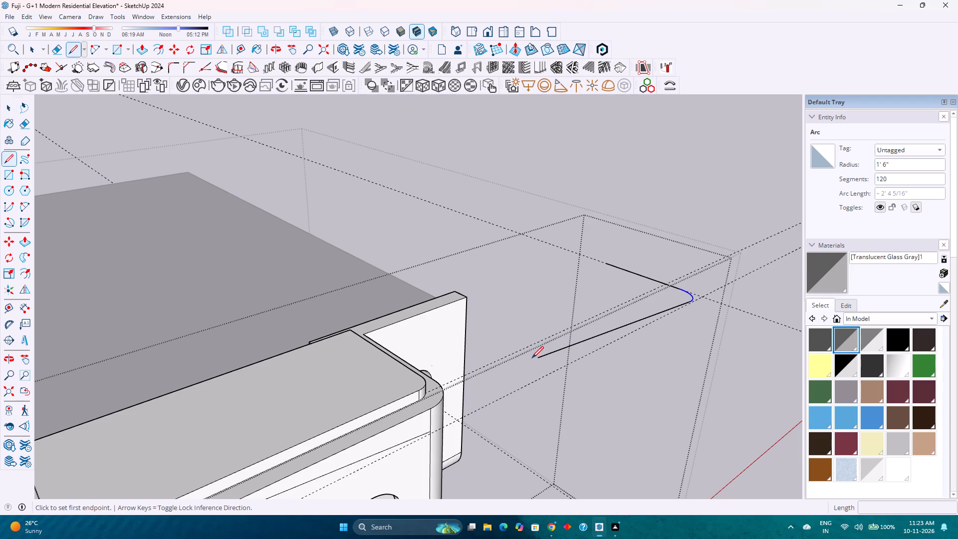
{"action": "left_click", "coordinate": [535, 356]}
{"action": "key", "text": "Left"}
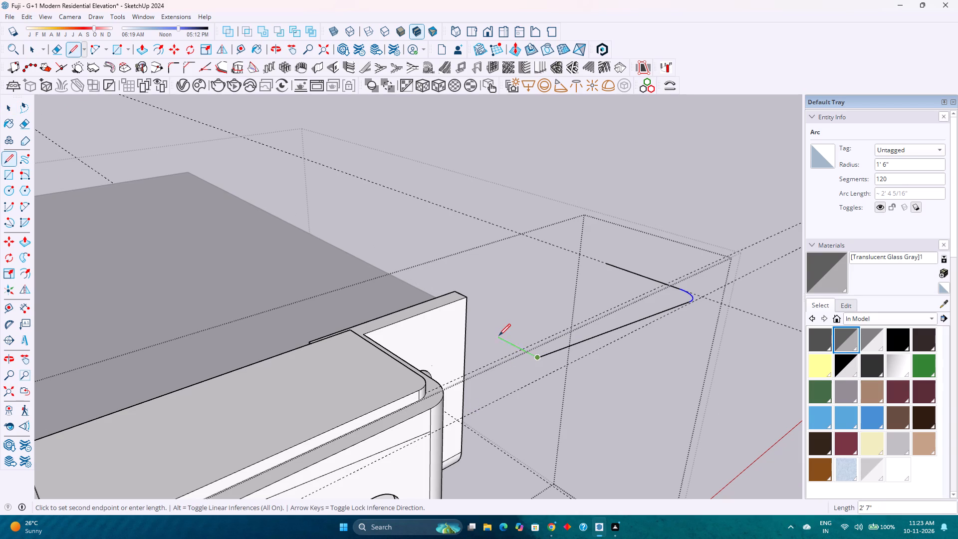
{"action": "key", "text": "9"}
{"action": "key", "text": "Return"}
{"action": "key", "text": "Up"}
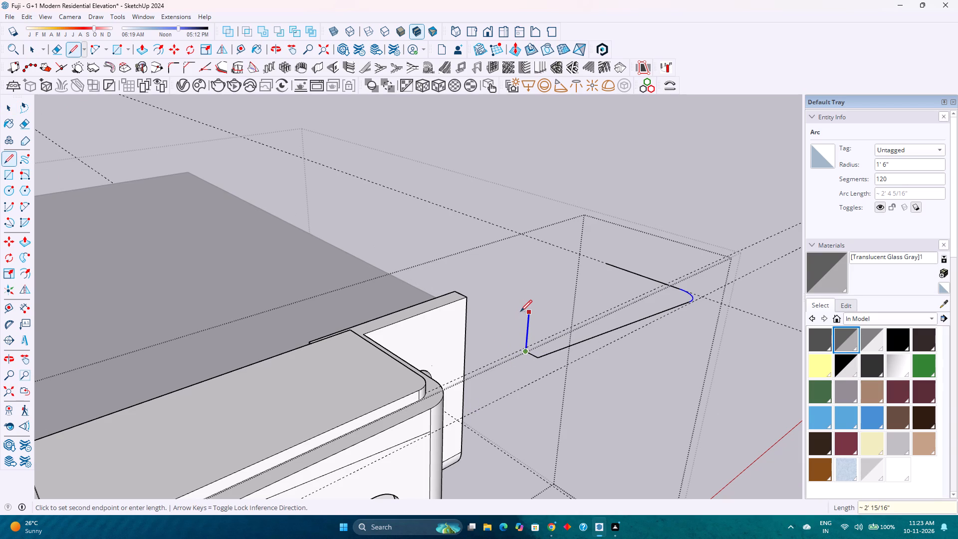
{"action": "type", "text": "1'"}
{"action": "key", "text": "Return"}
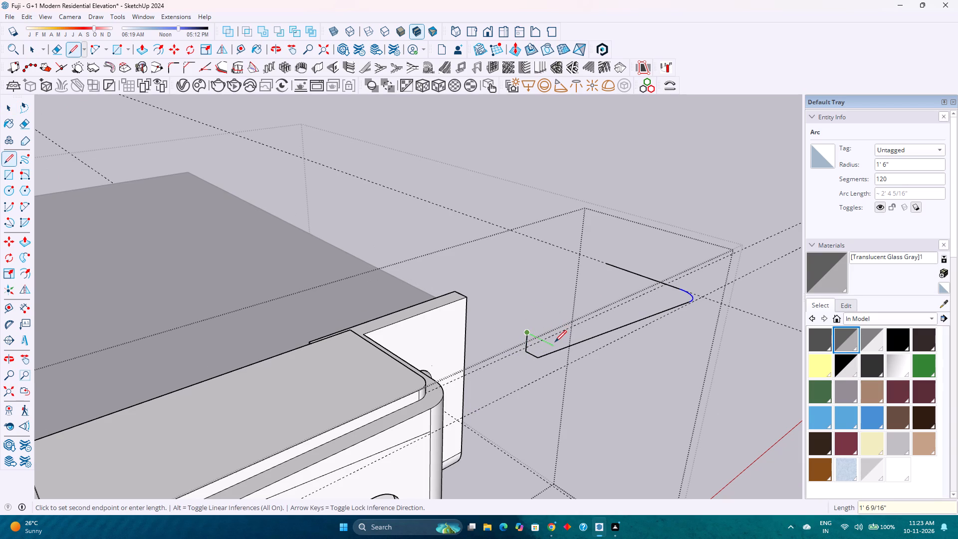
{"action": "key", "text": "Left"}
{"action": "key", "text": "9"}
{"action": "key", "text": "Return"}
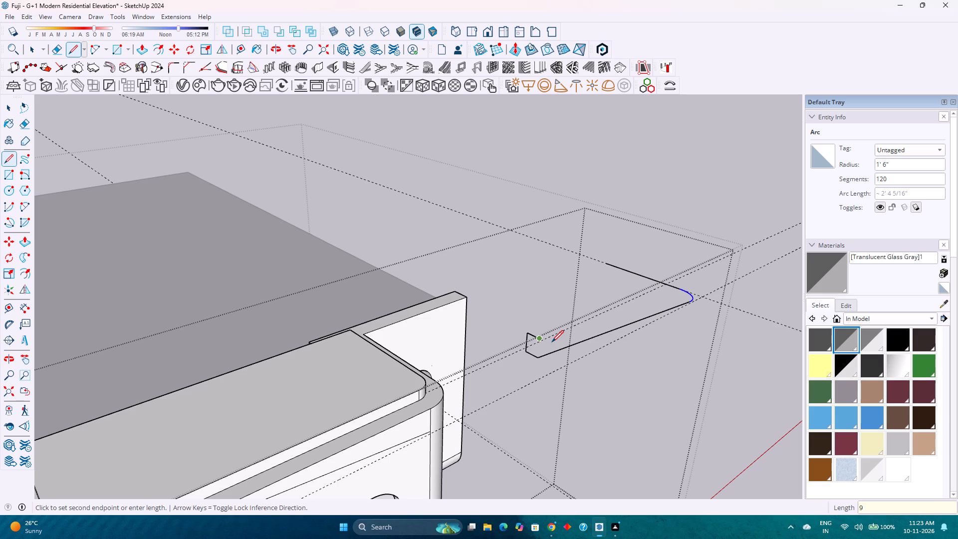
{"action": "left_click", "coordinate": [541, 354]}
{"action": "key", "text": "space"}
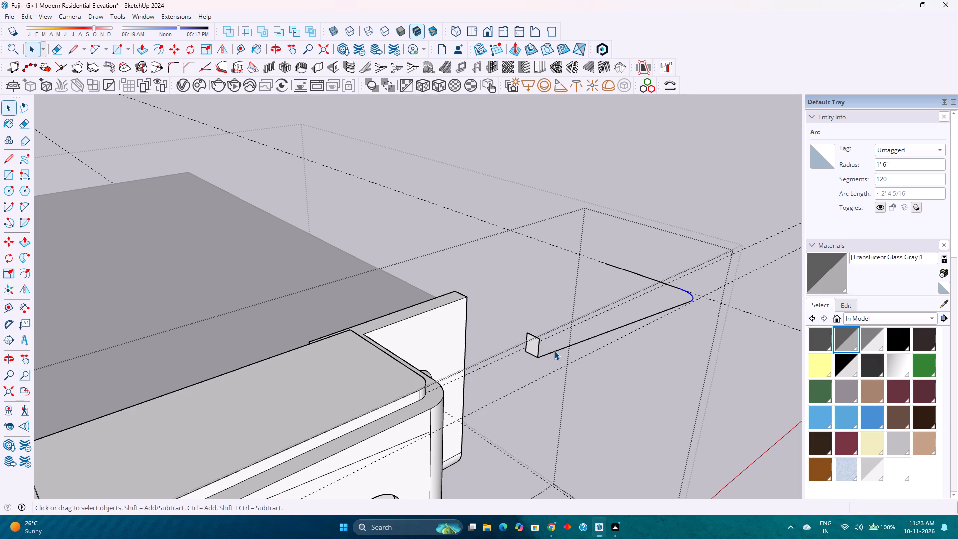
Sweep the 9" by 1' profile with Follow Me along the long edge, the arc and the short edge.
{"action": "left_click", "coordinate": [554, 351]}
{"action": "left_click", "coordinate": [692, 298], "text": "ctrl"}
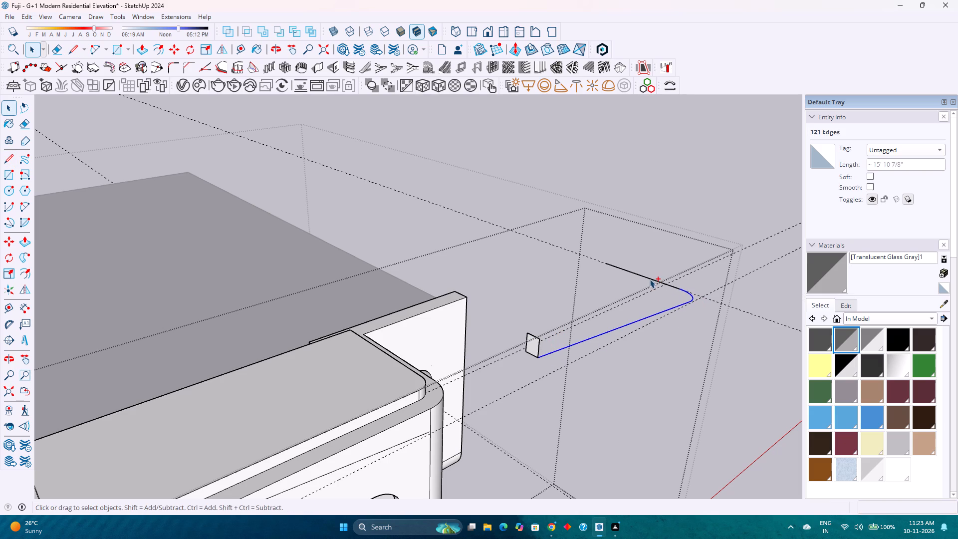
{"action": "left_click", "coordinate": [650, 279], "text": "ctrl"}
{"action": "left_click", "coordinate": [30, 260]}
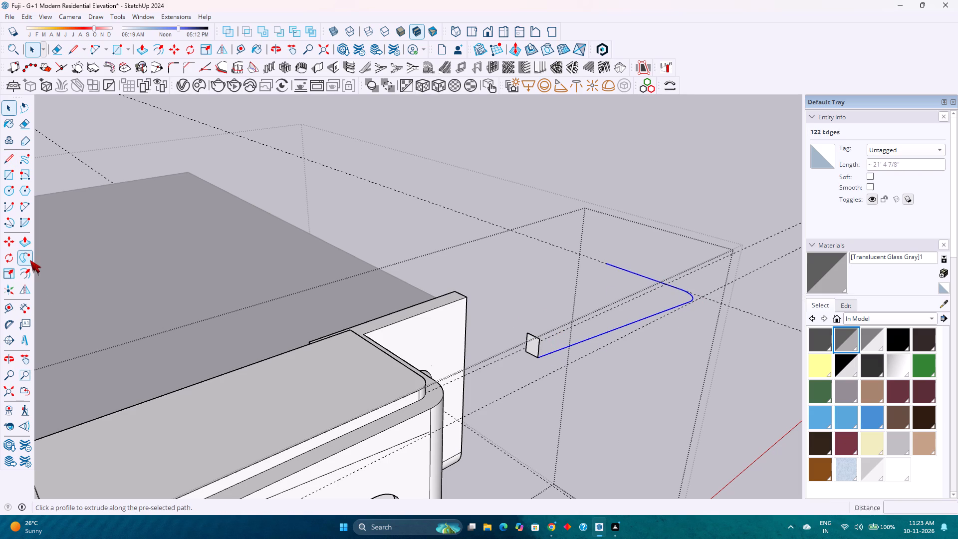
{"action": "left_click", "coordinate": [530, 347]}
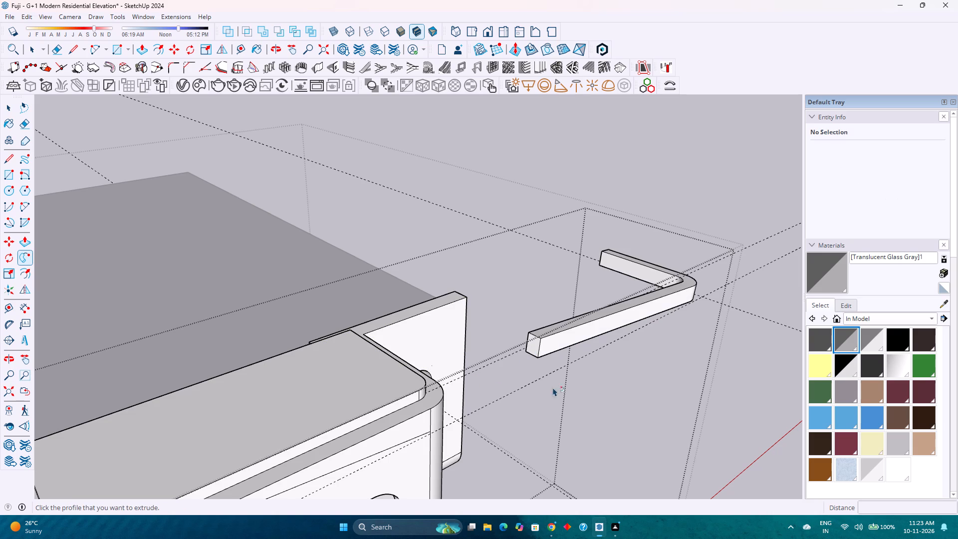
Group all the geometry of the swept curved-corner band.
{"action": "middle_click_drag", "start_coordinate": [510, 378], "coordinate": [432, 375]}
{"action": "key", "text": "space"}
{"action": "triple_click", "coordinate": [507, 330]}
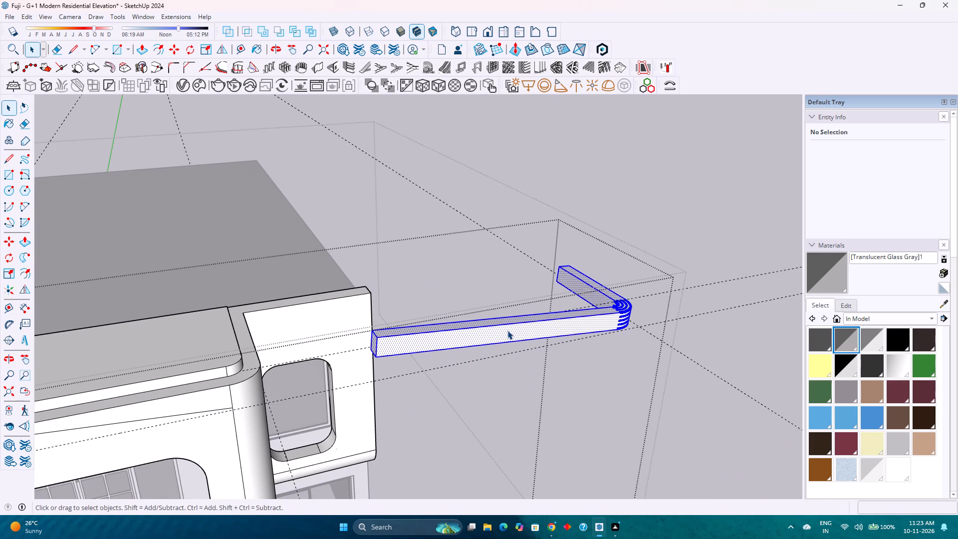
{"action": "right_click", "coordinate": [507, 330]}
{"action": "left_click", "coordinate": [532, 99]}
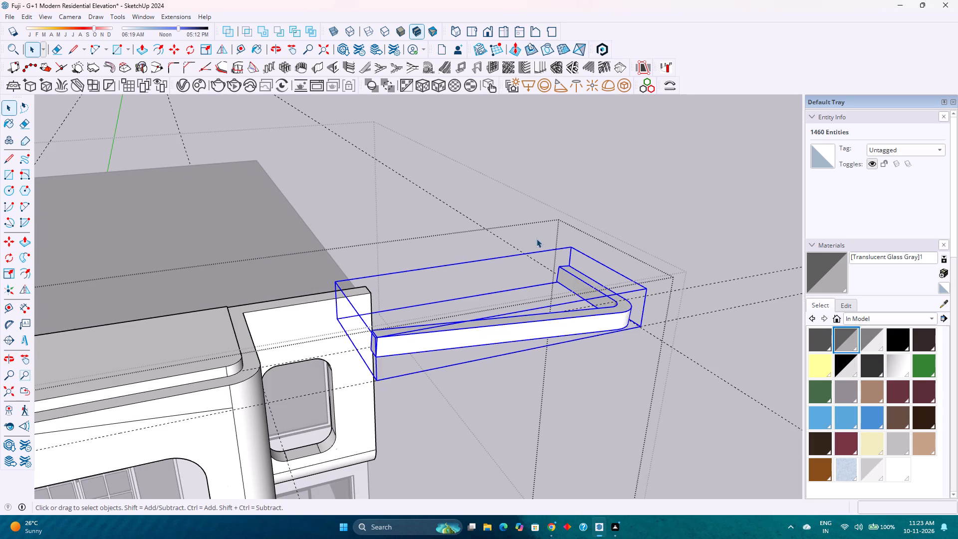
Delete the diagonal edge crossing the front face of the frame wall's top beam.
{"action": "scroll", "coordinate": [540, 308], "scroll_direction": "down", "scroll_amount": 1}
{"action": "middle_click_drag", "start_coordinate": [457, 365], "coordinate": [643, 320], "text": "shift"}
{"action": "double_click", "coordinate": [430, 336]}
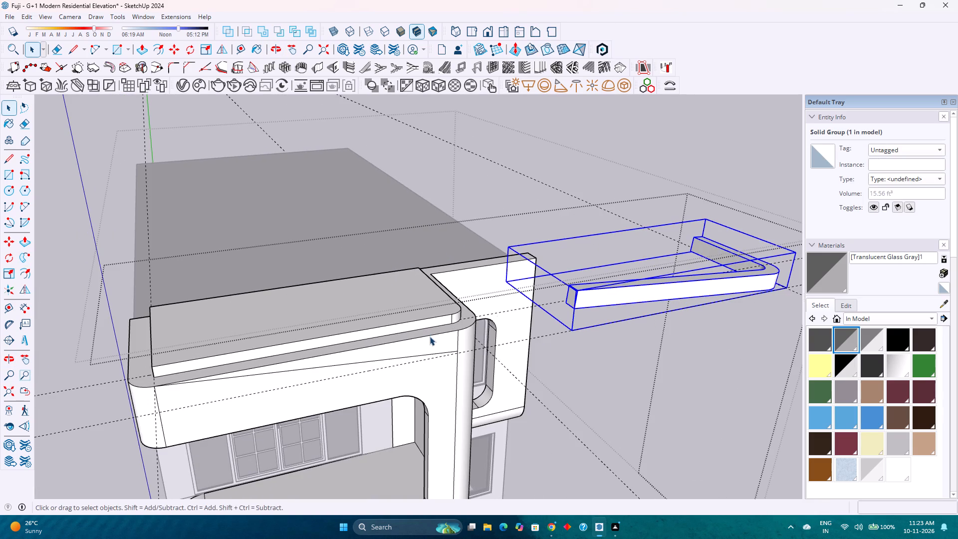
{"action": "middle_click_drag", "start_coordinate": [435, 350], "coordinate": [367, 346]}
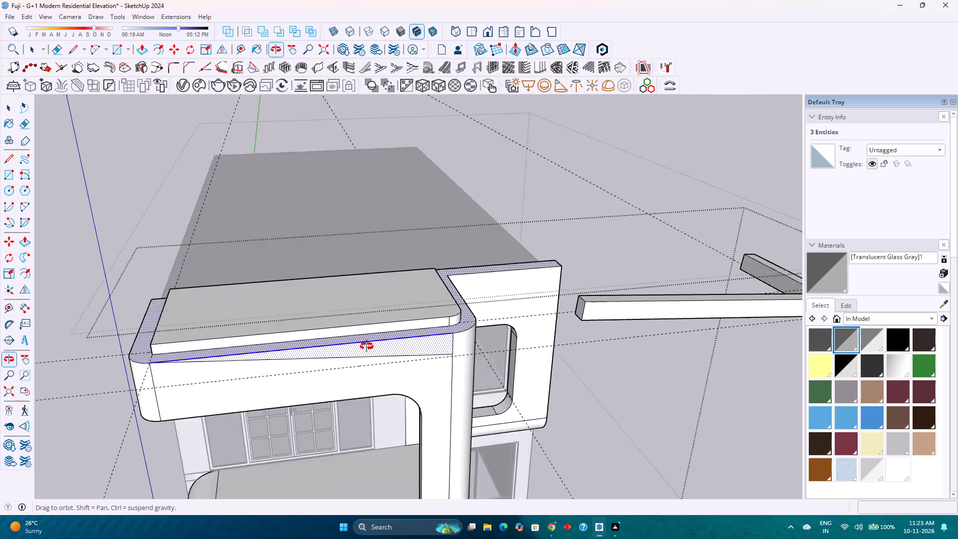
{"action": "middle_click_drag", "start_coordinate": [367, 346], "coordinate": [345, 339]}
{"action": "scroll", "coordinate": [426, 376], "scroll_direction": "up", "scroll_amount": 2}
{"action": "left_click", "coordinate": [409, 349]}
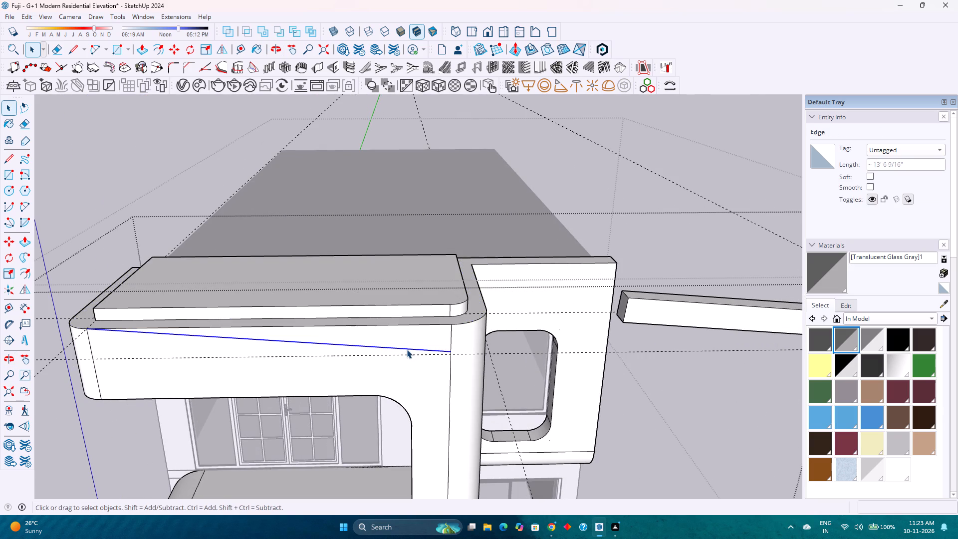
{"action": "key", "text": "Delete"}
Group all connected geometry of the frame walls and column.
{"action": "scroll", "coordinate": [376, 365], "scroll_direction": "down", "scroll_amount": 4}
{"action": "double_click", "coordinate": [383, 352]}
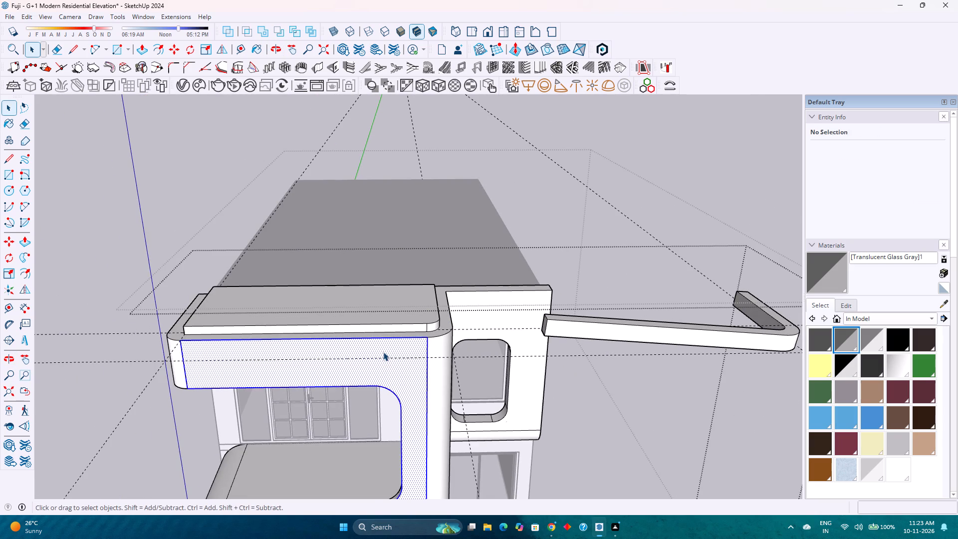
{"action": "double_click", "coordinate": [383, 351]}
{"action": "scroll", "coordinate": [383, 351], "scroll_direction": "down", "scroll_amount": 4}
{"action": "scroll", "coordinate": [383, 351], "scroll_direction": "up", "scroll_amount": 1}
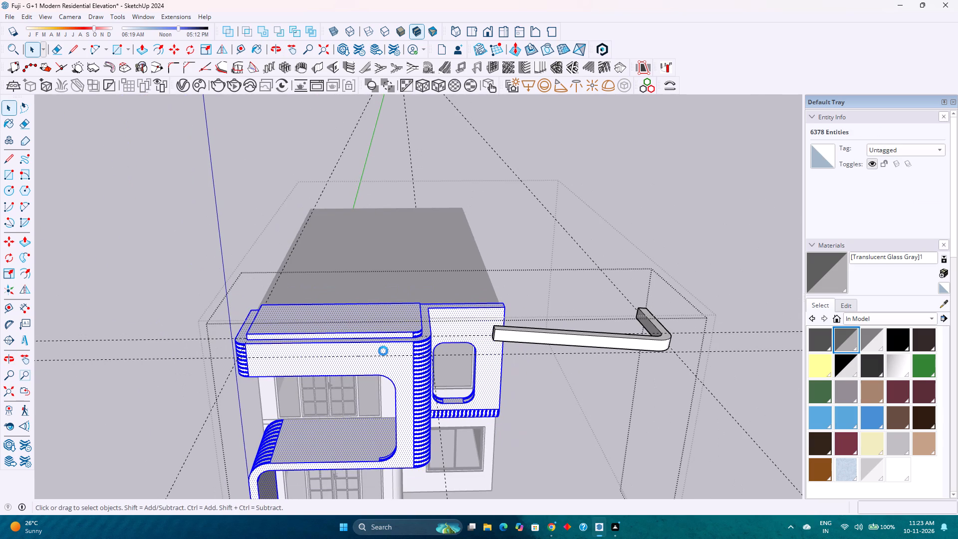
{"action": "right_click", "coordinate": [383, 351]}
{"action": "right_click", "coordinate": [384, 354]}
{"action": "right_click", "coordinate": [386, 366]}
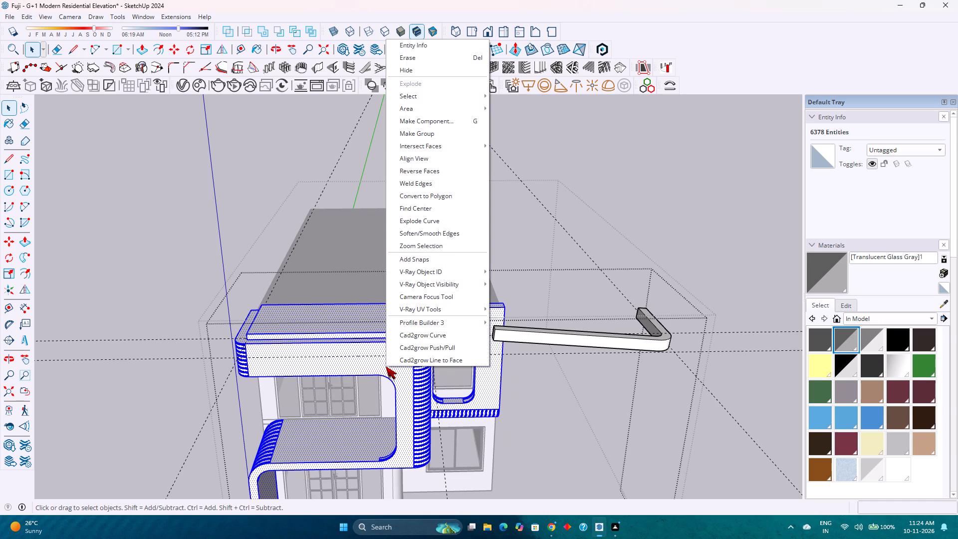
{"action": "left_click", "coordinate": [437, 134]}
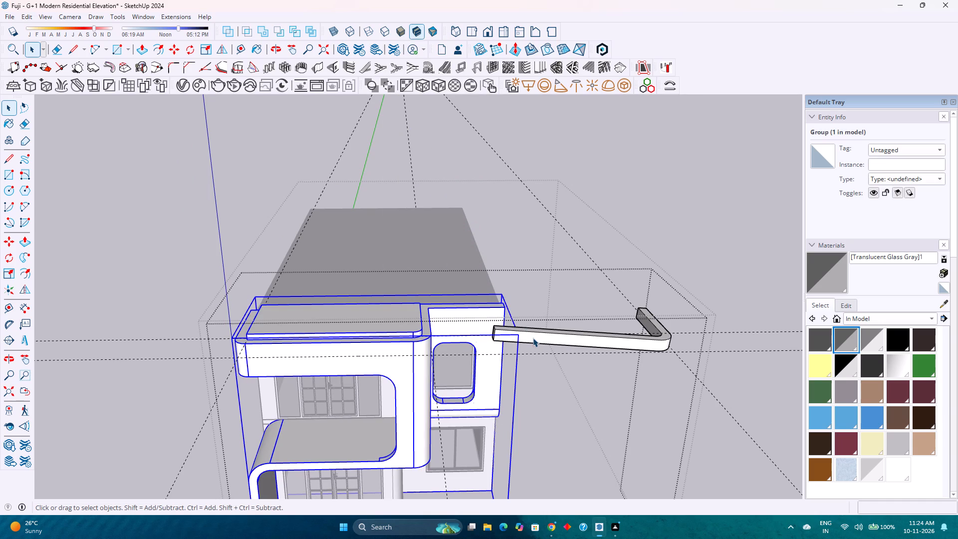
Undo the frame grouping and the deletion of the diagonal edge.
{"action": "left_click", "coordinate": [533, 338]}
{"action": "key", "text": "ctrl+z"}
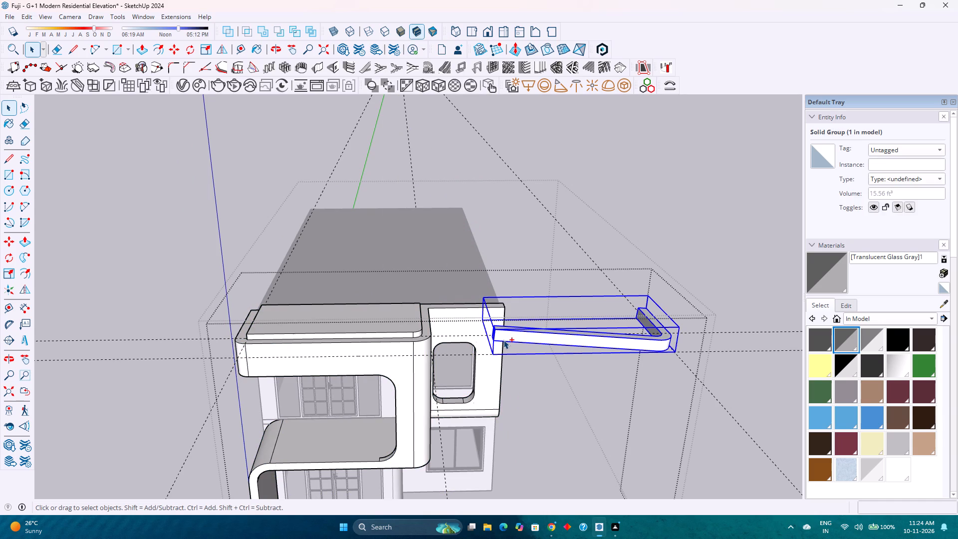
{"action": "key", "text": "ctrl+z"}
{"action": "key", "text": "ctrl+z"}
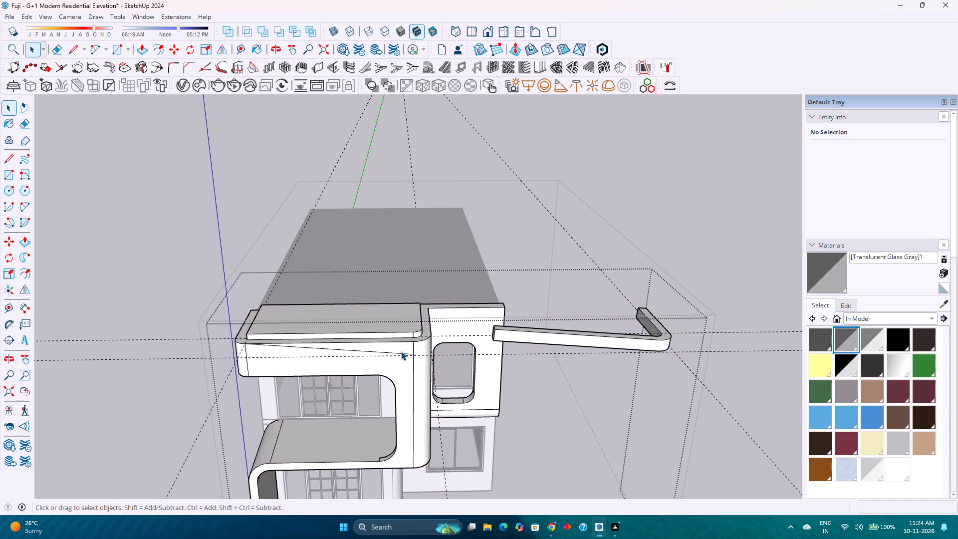
Group all connected frame wall and column geometry, including the diagonal edge, and check that it selects separately from the band.
{"action": "triple_click", "coordinate": [401, 351]}
{"action": "right_click", "coordinate": [401, 351]}
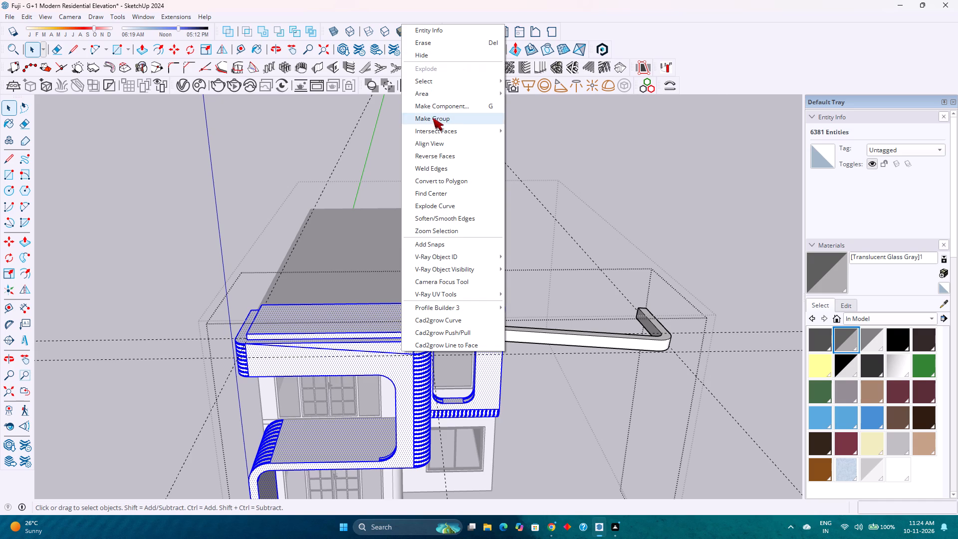
{"action": "left_click", "coordinate": [433, 118]}
{"action": "left_click", "coordinate": [553, 335]}
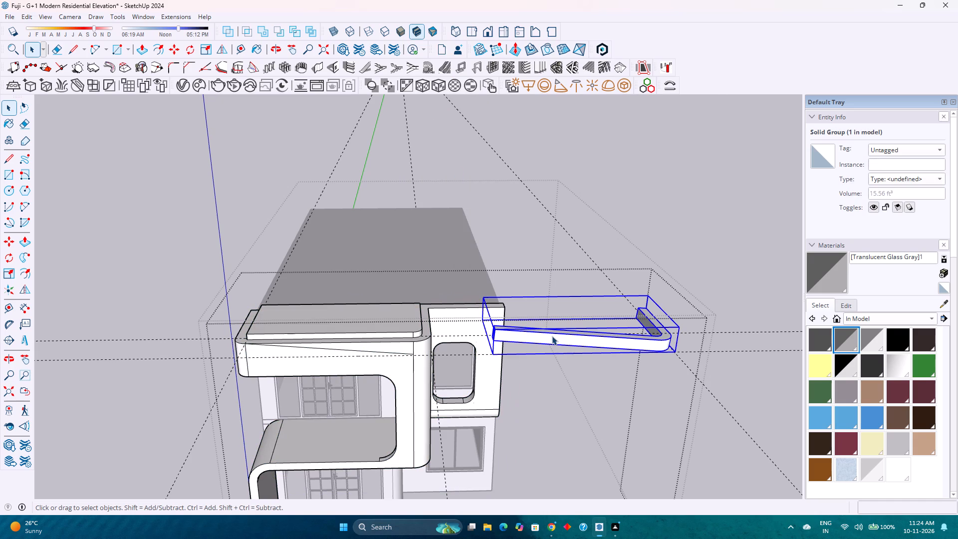
{"action": "left_click", "coordinate": [392, 361]}
Move the curved-corner band group about 20' by its end corner onto the front corner of the frame wall's top beam.
{"action": "left_click", "coordinate": [579, 338]}
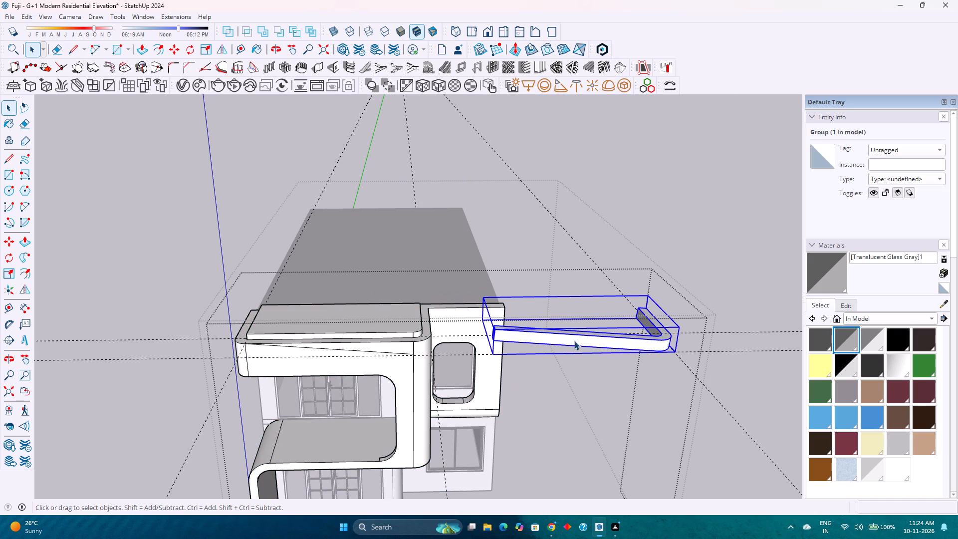
{"action": "key", "text": "m"}
{"action": "scroll", "coordinate": [493, 349], "scroll_direction": "up", "scroll_amount": 3}
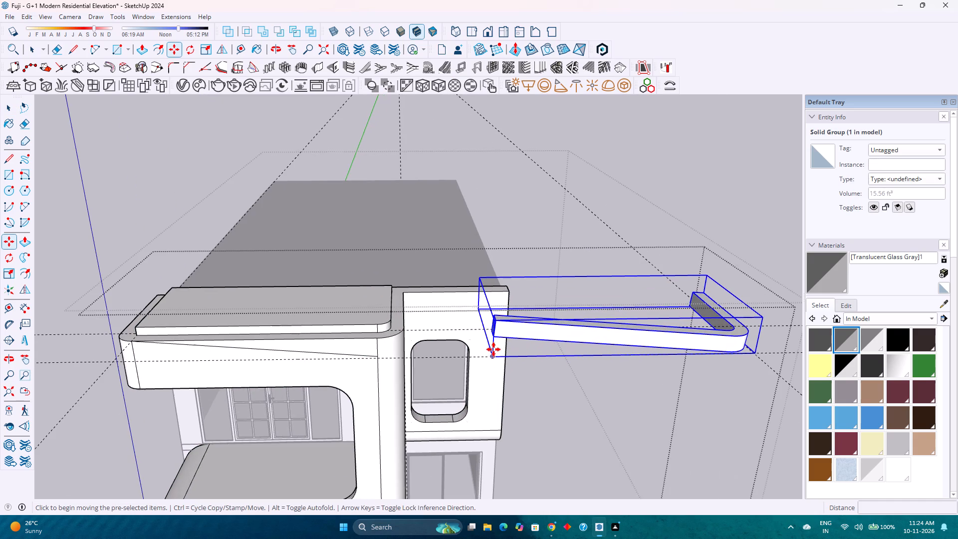
{"action": "left_click", "coordinate": [493, 335]}
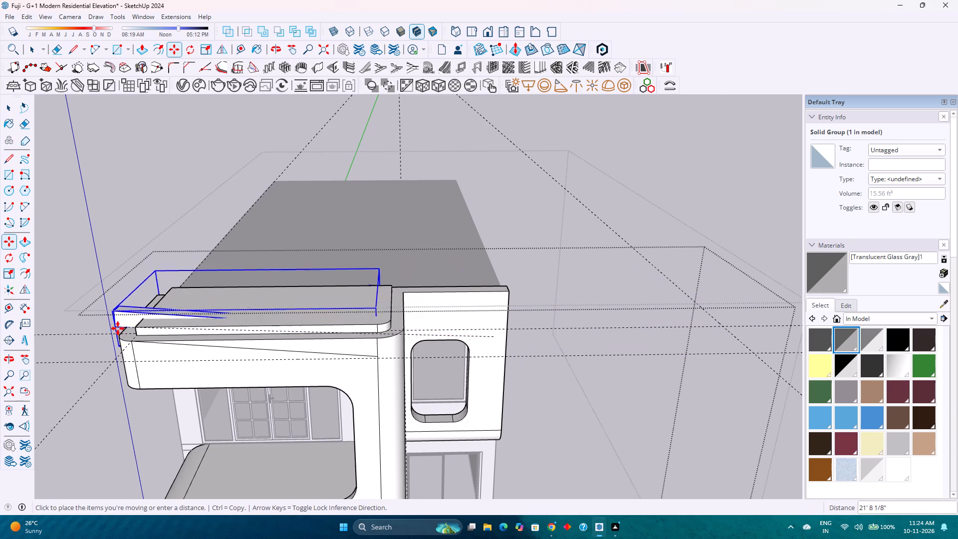
{"action": "scroll", "coordinate": [132, 344], "scroll_direction": "up", "scroll_amount": 4}
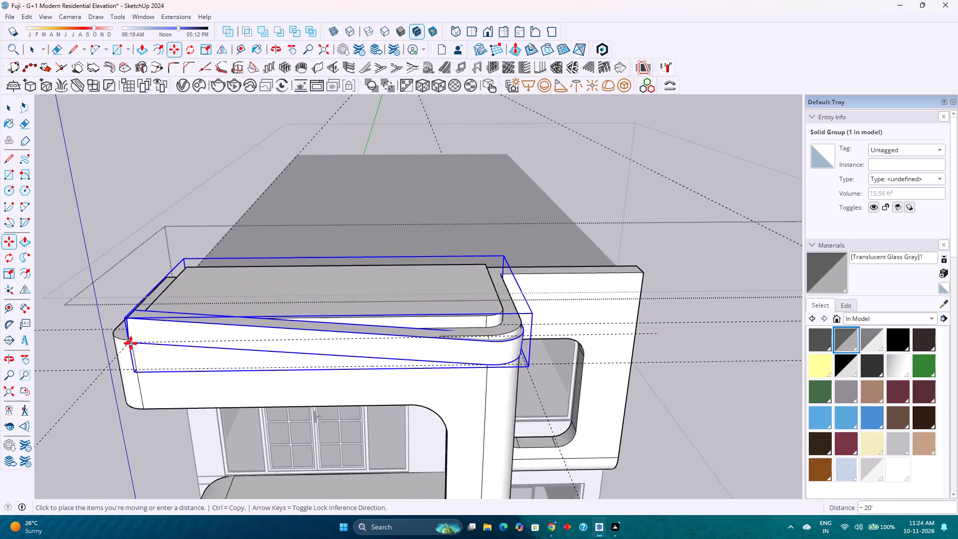
{"action": "scroll", "coordinate": [131, 343], "scroll_direction": "up", "scroll_amount": 5}
{"action": "left_click", "coordinate": [130, 341]}
{"action": "scroll", "coordinate": [178, 324], "scroll_direction": "down", "scroll_amount": 3}
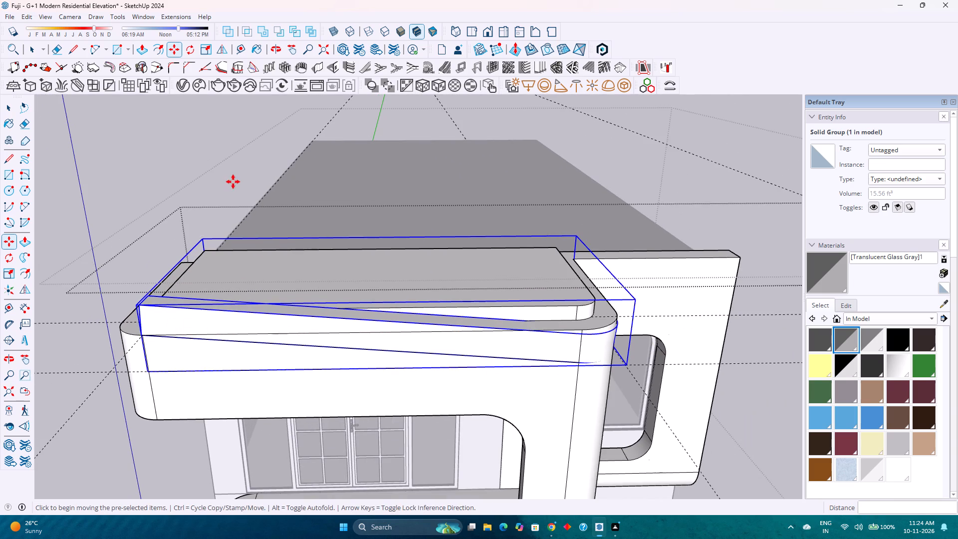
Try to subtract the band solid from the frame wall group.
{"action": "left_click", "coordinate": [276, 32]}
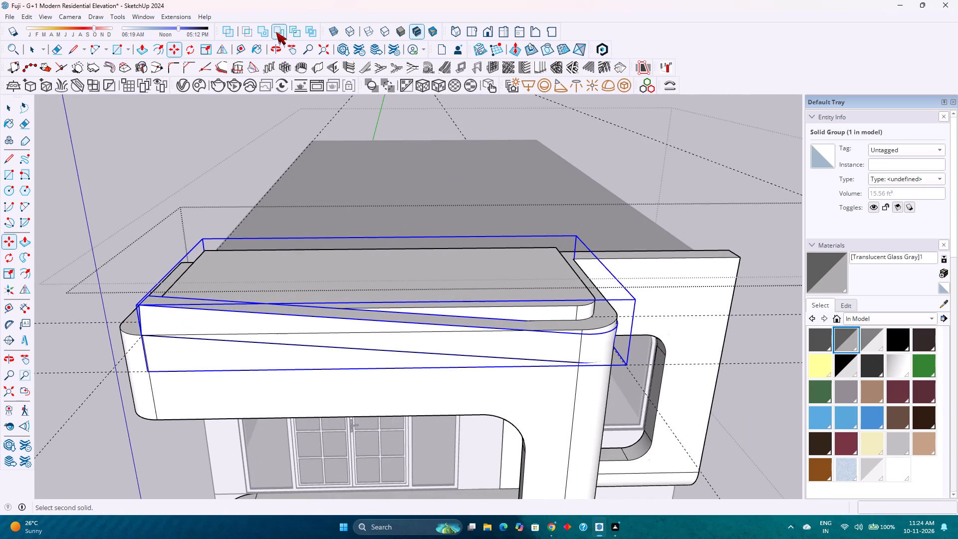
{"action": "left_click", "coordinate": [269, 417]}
Move the band group 3/8" so its lower end corner meets the beam's top corner point.
{"action": "middle_click_drag", "start_coordinate": [410, 415], "coordinate": [222, 363]}
{"action": "middle_click", "coordinate": [222, 363]}
{"action": "scroll", "coordinate": [227, 360], "scroll_direction": "down", "scroll_amount": 3}
{"action": "middle_click_drag", "start_coordinate": [310, 389], "coordinate": [605, 369]}
{"action": "scroll", "coordinate": [384, 352], "scroll_direction": "up", "scroll_amount": 5}
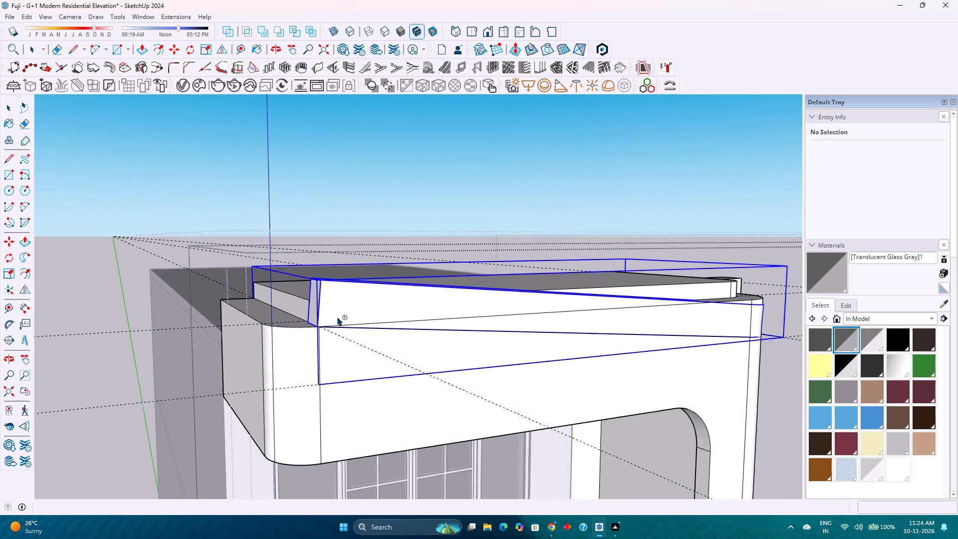
{"action": "scroll", "coordinate": [337, 317], "scroll_direction": "up", "scroll_amount": 10}
{"action": "key", "text": "m"}
{"action": "scroll", "coordinate": [311, 335], "scroll_direction": "up", "scroll_amount": 5}
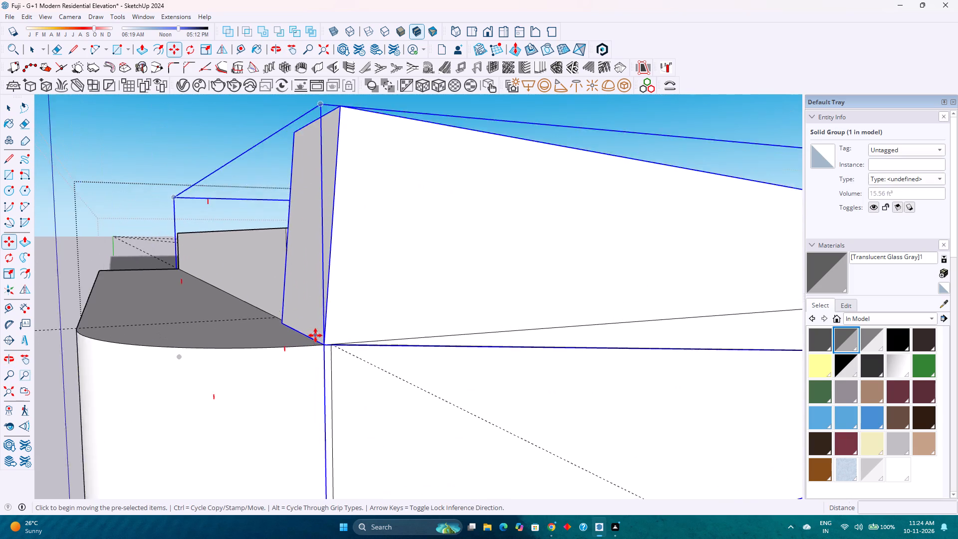
{"action": "scroll", "coordinate": [315, 335], "scroll_direction": "up", "scroll_amount": 3}
{"action": "left_click", "coordinate": [328, 348]}
{"action": "left_click", "coordinate": [339, 348]}
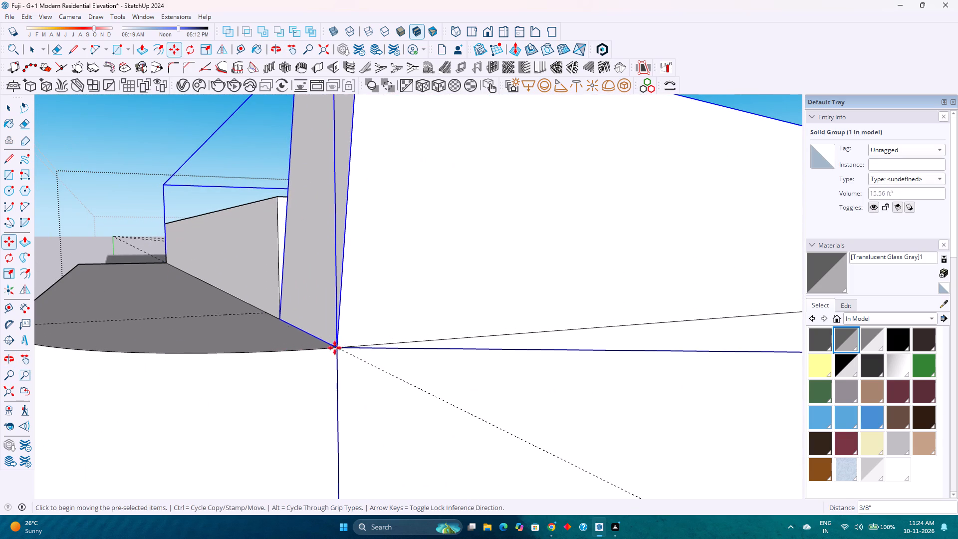
Examine how the positioned band fits along the beam's front and around the curved corner.
{"action": "scroll", "coordinate": [259, 315], "scroll_direction": "down", "scroll_amount": 11}
{"action": "scroll", "coordinate": [259, 315], "scroll_direction": "up", "scroll_amount": 1}
{"action": "scroll", "coordinate": [259, 315], "scroll_direction": "down", "scroll_amount": 4}
{"action": "middle_click_drag", "start_coordinate": [398, 346], "coordinate": [236, 344]}
{"action": "scroll", "coordinate": [235, 340], "scroll_direction": "down", "scroll_amount": 5}
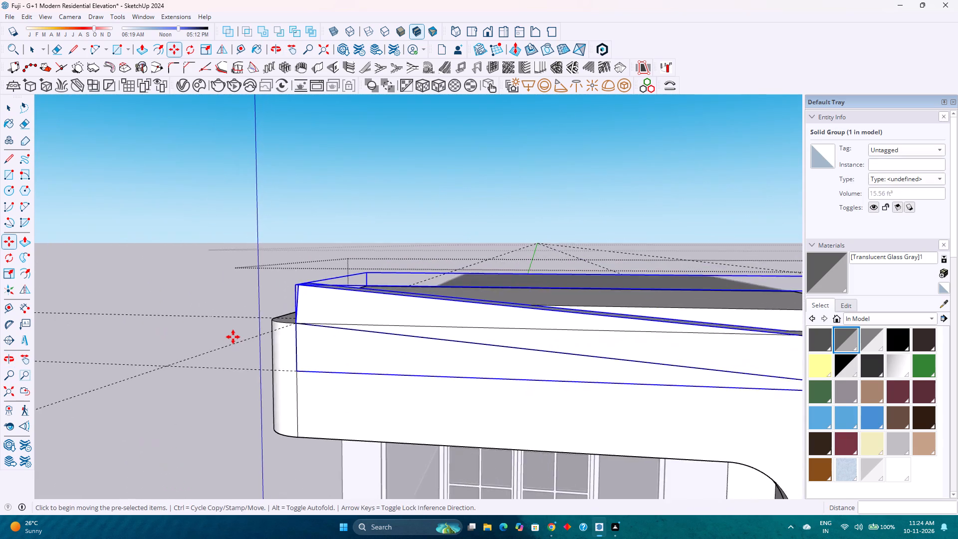
{"action": "scroll", "coordinate": [233, 337], "scroll_direction": "down", "scroll_amount": 8}
{"action": "middle_click_drag", "start_coordinate": [354, 362], "coordinate": [268, 360]}
{"action": "scroll", "coordinate": [483, 376], "scroll_direction": "up", "scroll_amount": 8}
{"action": "middle_click_drag", "start_coordinate": [549, 368], "coordinate": [433, 391]}
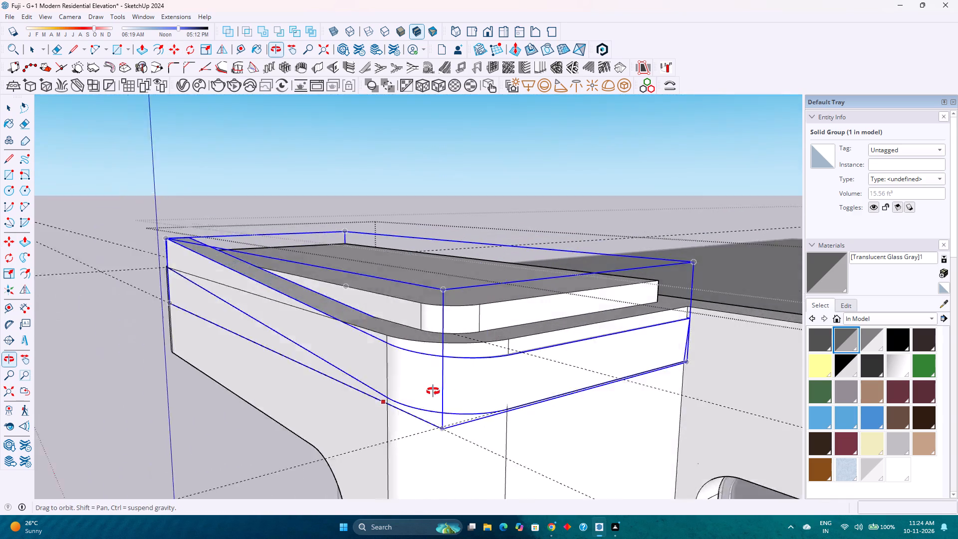
{"action": "middle_click_drag", "start_coordinate": [433, 391], "coordinate": [396, 396]}
{"action": "scroll", "coordinate": [336, 374], "scroll_direction": "up", "scroll_amount": 6}
{"action": "middle_click_drag", "start_coordinate": [330, 371], "coordinate": [505, 364]}
{"action": "scroll", "coordinate": [505, 364], "scroll_direction": "up", "scroll_amount": 1}
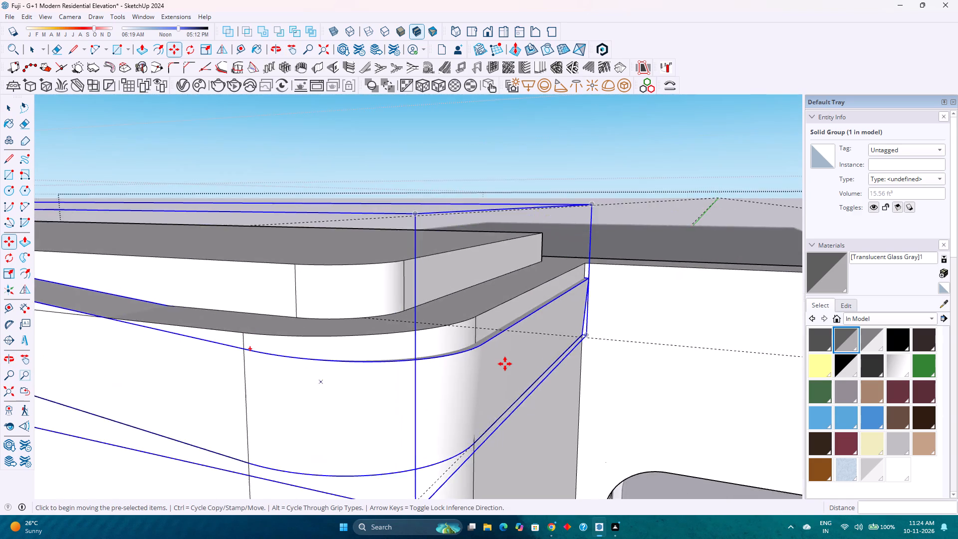
{"action": "scroll", "coordinate": [505, 364], "scroll_direction": "down", "scroll_amount": 9}
{"action": "scroll", "coordinate": [363, 361], "scroll_direction": "down", "scroll_amount": 4}
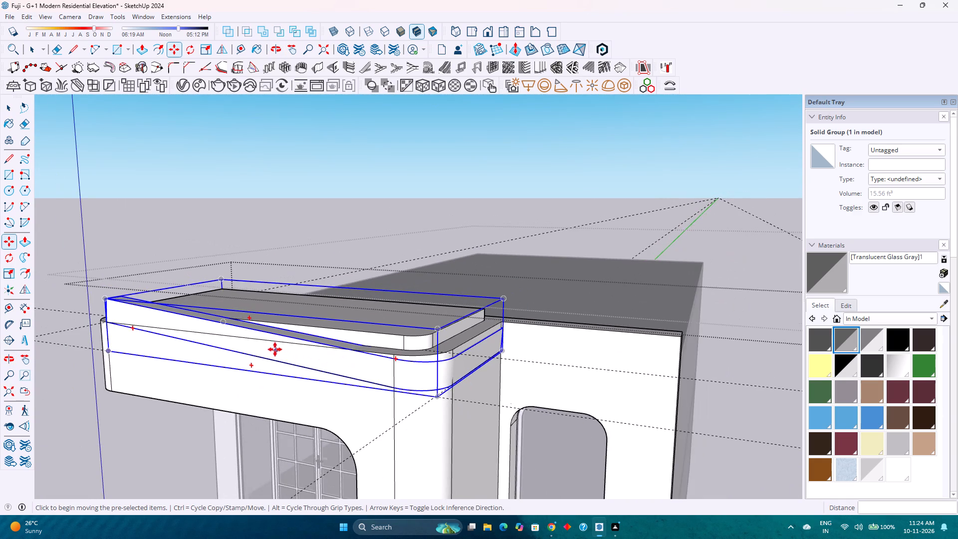
Explode the band group and the frame wall group.
{"action": "scroll", "coordinate": [271, 347], "scroll_direction": "up", "scroll_amount": 4}
{"action": "right_click", "coordinate": [271, 347]}
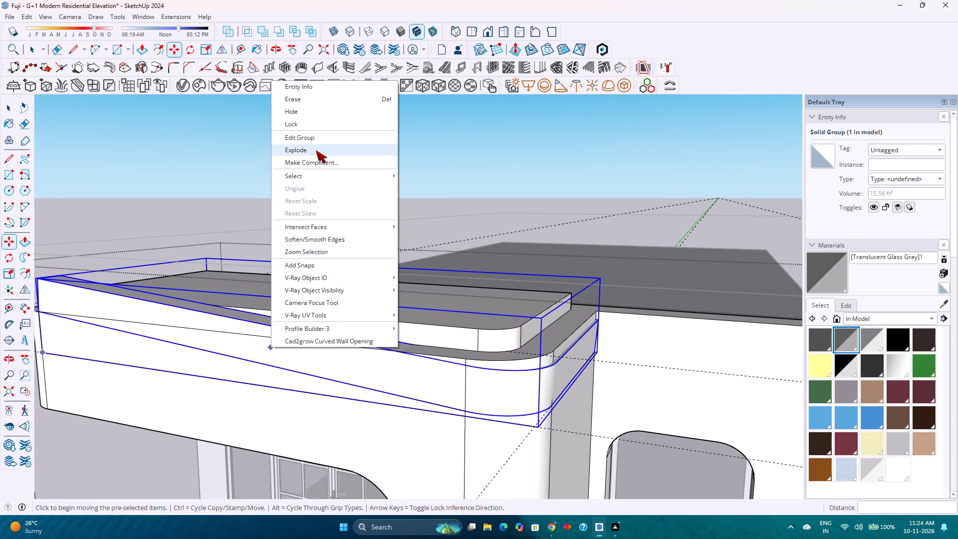
{"action": "left_click", "coordinate": [316, 150]}
{"action": "key", "text": "space"}
{"action": "left_click", "coordinate": [272, 422]}
{"action": "right_click", "coordinate": [272, 422]}
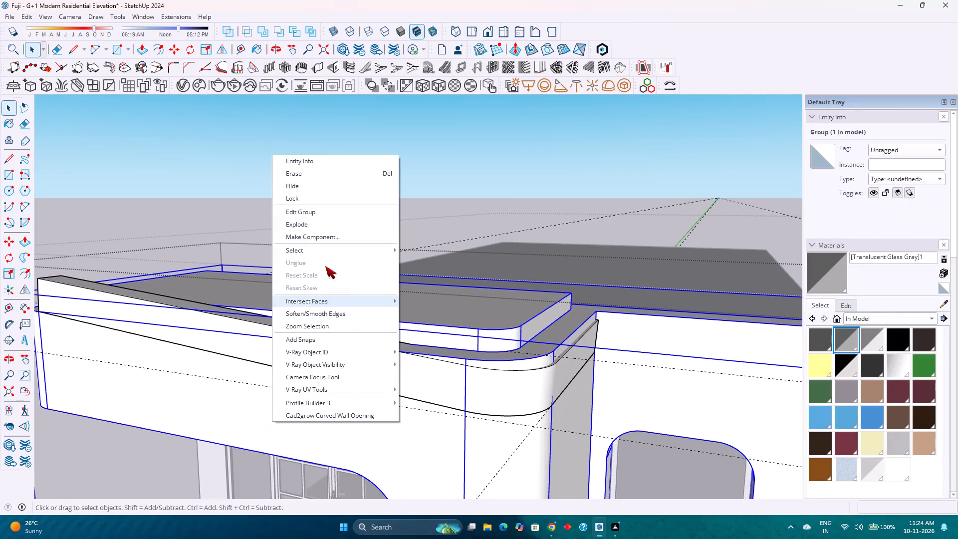
{"action": "left_click", "coordinate": [314, 222]}
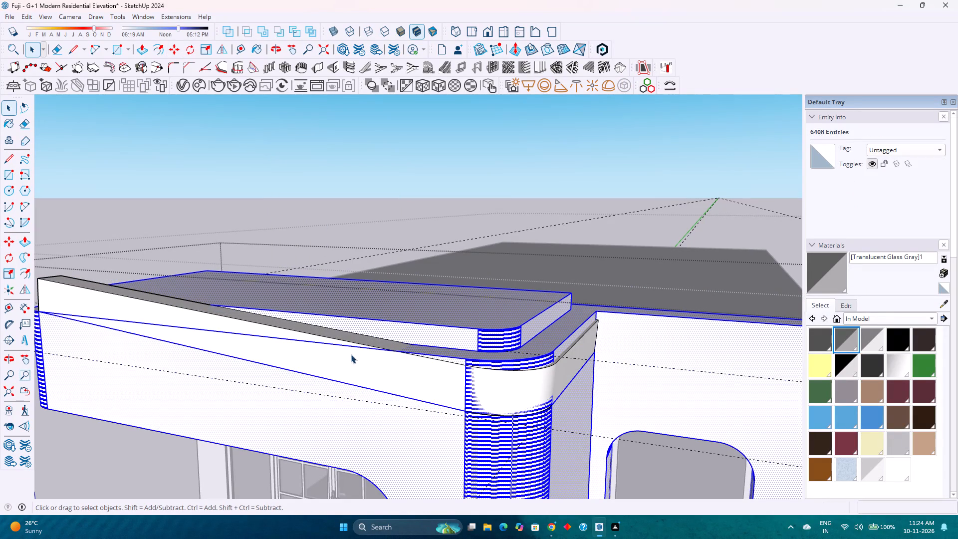
Examine the surfaces and edges where the exploded band meets the top beam's front and curved corner.
{"action": "left_click", "coordinate": [483, 363]}
{"action": "scroll", "coordinate": [483, 363], "scroll_direction": "up", "scroll_amount": 6}
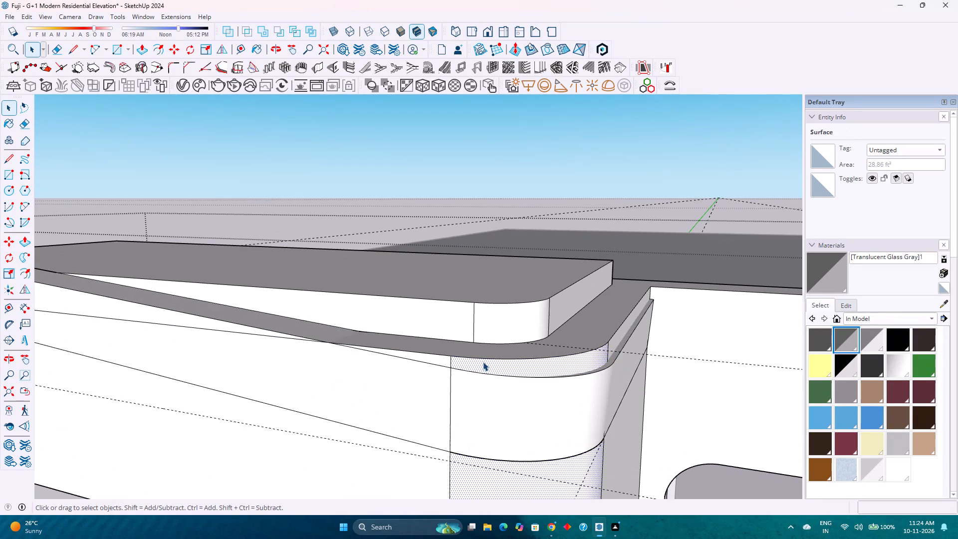
{"action": "left_click", "coordinate": [433, 356]}
{"action": "left_click", "coordinate": [436, 353]}
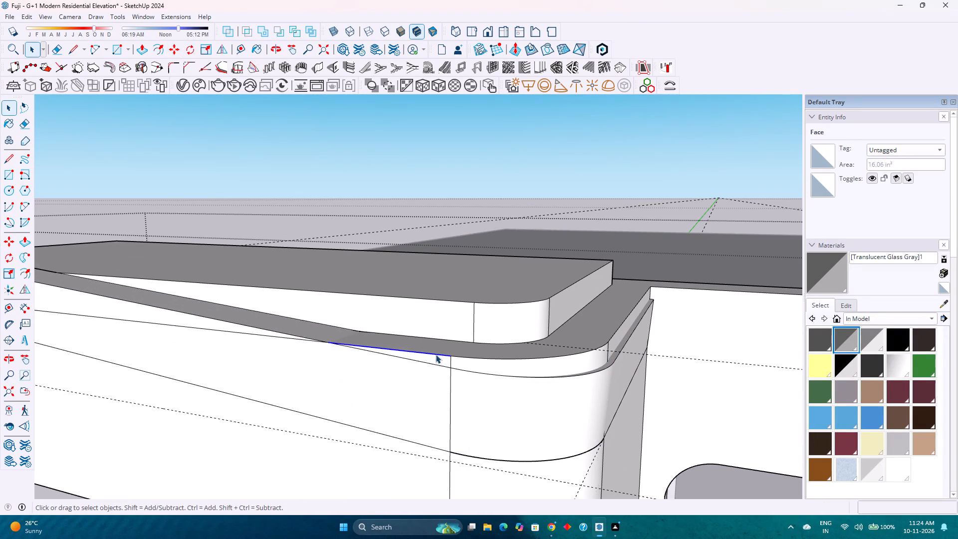
{"action": "middle_click_drag", "start_coordinate": [437, 355], "coordinate": [433, 367]}
{"action": "scroll", "coordinate": [410, 355], "scroll_direction": "down", "scroll_amount": 4}
{"action": "middle_click_drag", "start_coordinate": [289, 345], "coordinate": [539, 360], "text": "shift"}
{"action": "scroll", "coordinate": [372, 344], "scroll_direction": "up", "scroll_amount": 1}
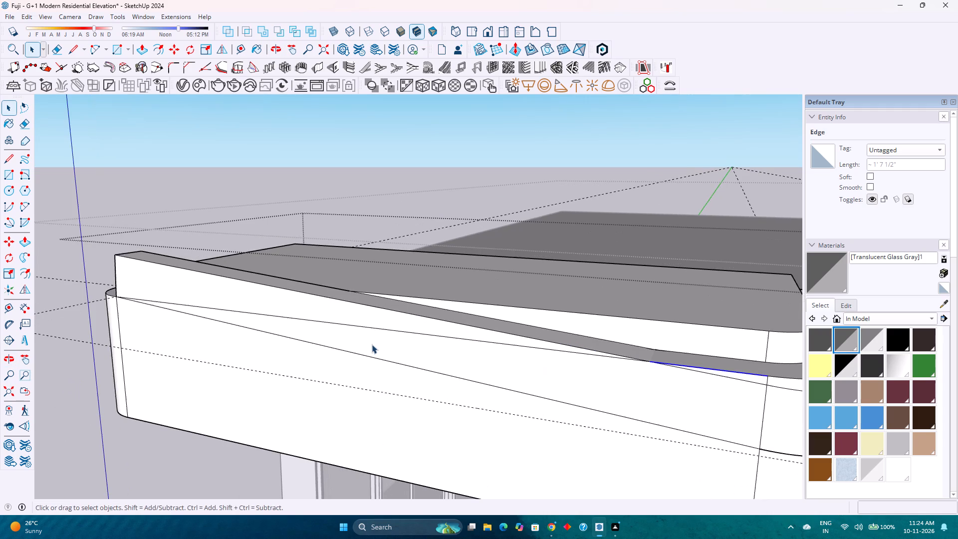
{"action": "scroll", "coordinate": [372, 341], "scroll_direction": "down", "scroll_amount": 2}
{"action": "left_click", "coordinate": [369, 330]}
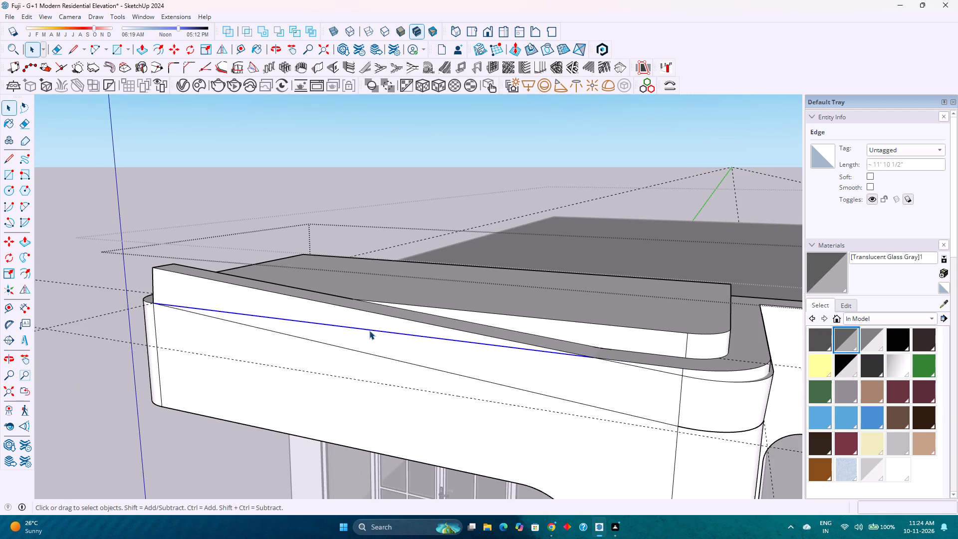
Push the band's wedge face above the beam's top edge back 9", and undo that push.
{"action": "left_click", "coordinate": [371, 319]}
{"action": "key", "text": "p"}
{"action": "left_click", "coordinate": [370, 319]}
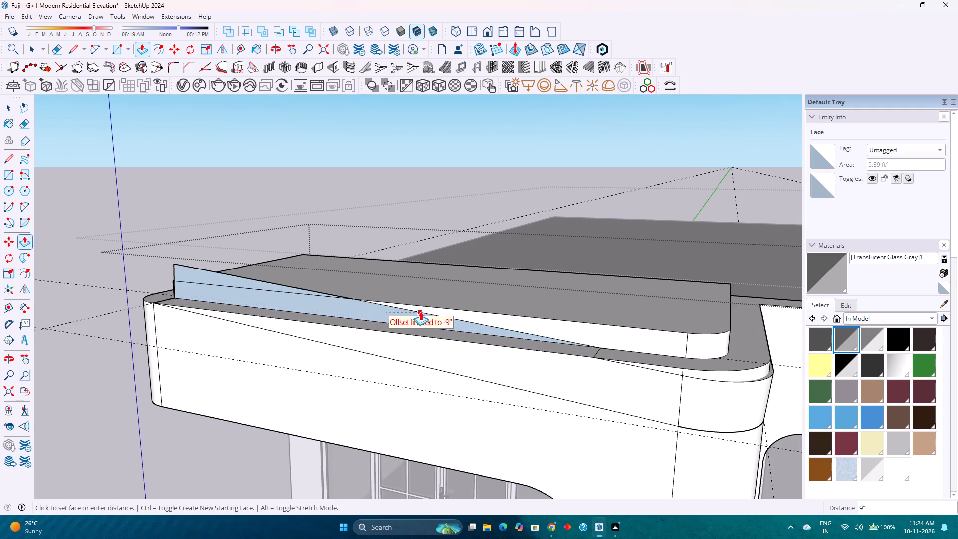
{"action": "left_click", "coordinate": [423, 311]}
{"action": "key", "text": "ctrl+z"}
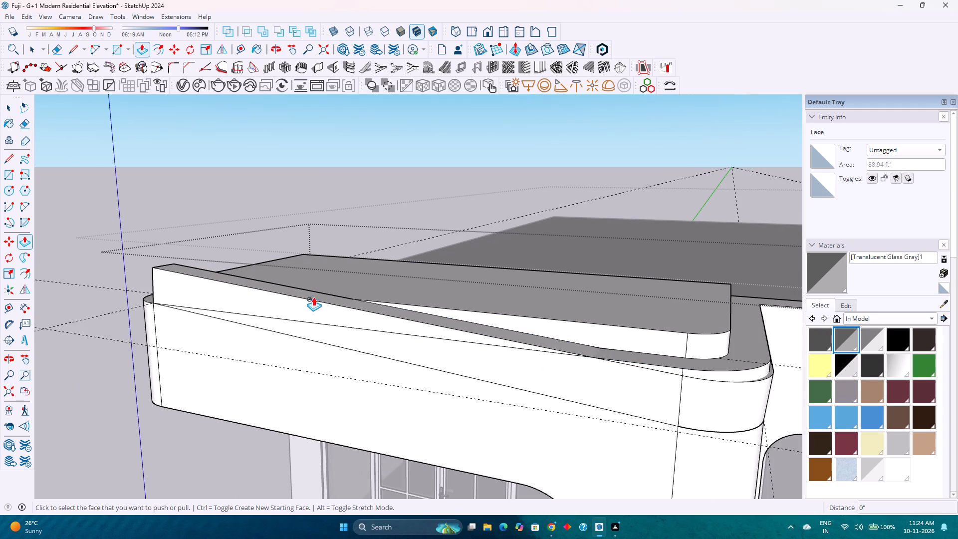
Push the band's wedge face above the beam's top edge back 9".
{"action": "left_click", "coordinate": [366, 320]}
{"action": "left_click", "coordinate": [425, 312]}
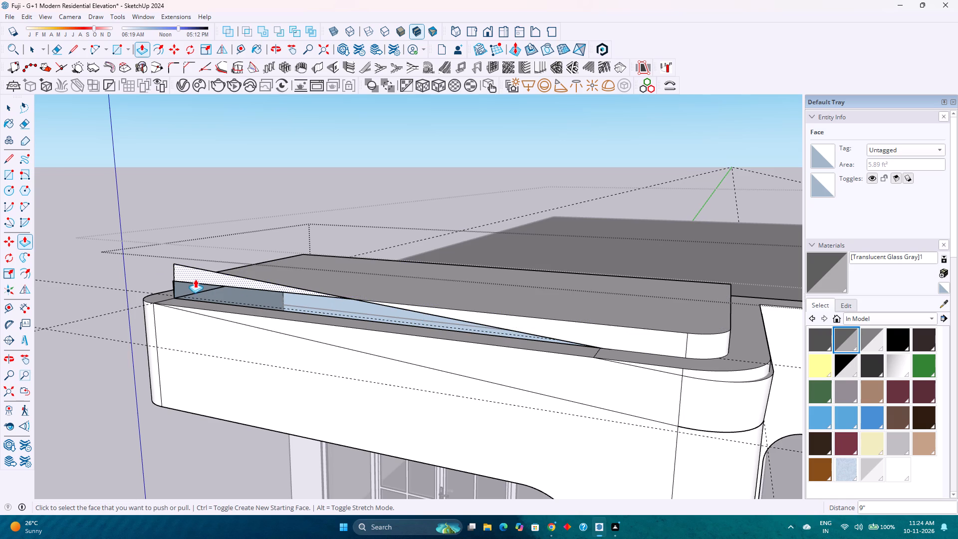
{"action": "scroll", "coordinate": [183, 273], "scroll_direction": "up", "scroll_amount": 13}
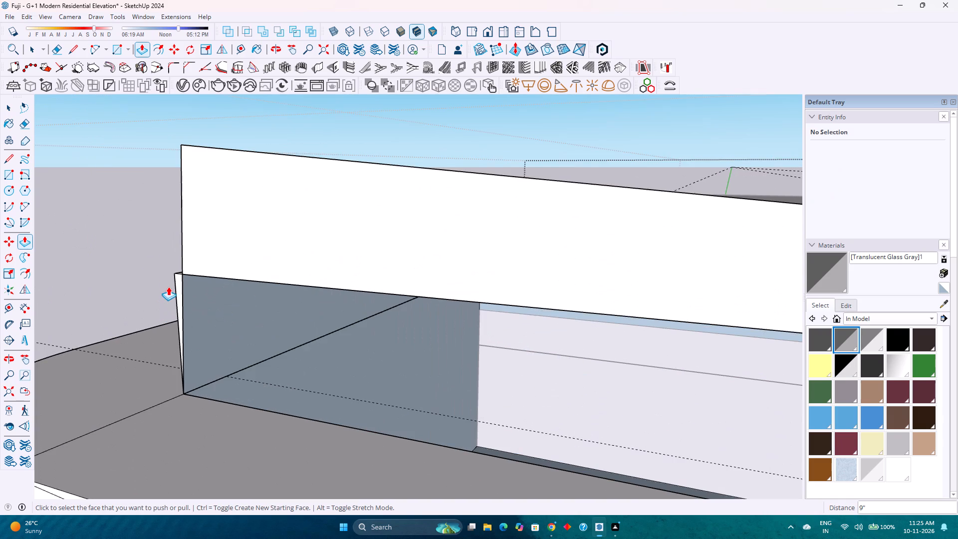
Push the wedge face below the beam's top edge back to the raised slab's front corner.
{"action": "middle_click_drag", "start_coordinate": [175, 290], "coordinate": [517, 299]}
{"action": "middle_click", "coordinate": [517, 299]}
{"action": "middle_click", "coordinate": [517, 299]}
{"action": "scroll", "coordinate": [345, 299], "scroll_direction": "down", "scroll_amount": 1}
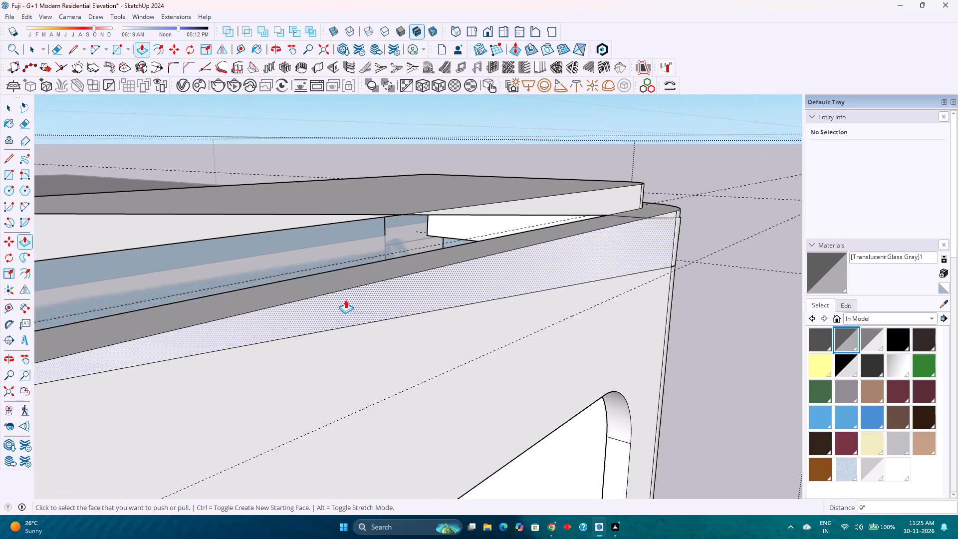
{"action": "scroll", "coordinate": [345, 299], "scroll_direction": "down", "scroll_amount": 12}
{"action": "left_click", "coordinate": [407, 290]}
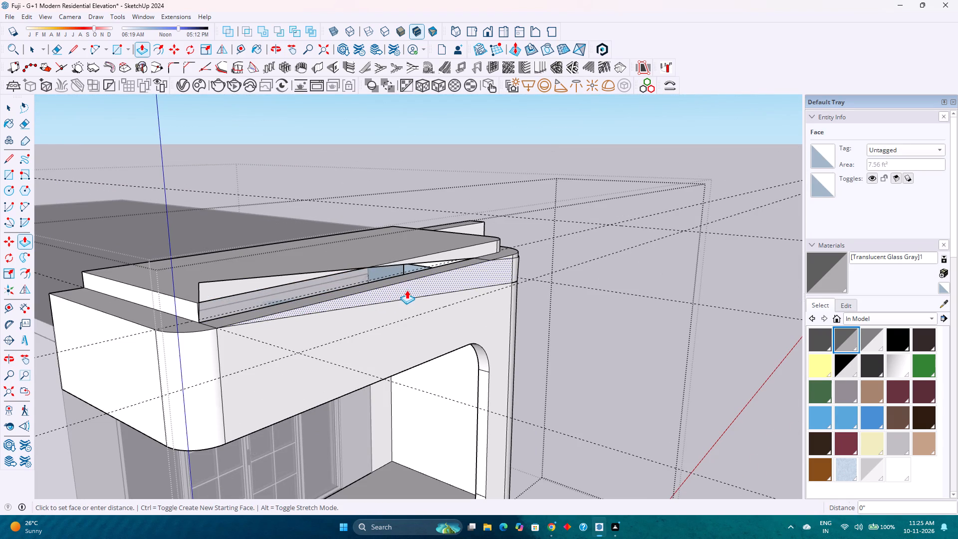
{"action": "left_click", "coordinate": [197, 312]}
Erase the leftover sloping, vertical and corner edges of the wedge along the raised slab's front.
{"action": "scroll", "coordinate": [262, 307], "scroll_direction": "up", "scroll_amount": 2}
{"action": "middle_click_drag", "start_coordinate": [262, 307], "coordinate": [254, 309]}
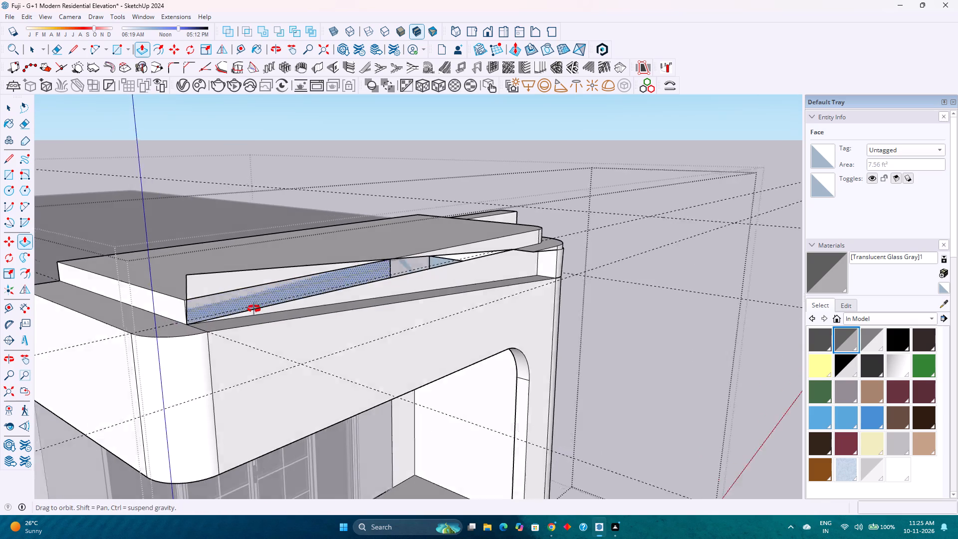
{"action": "middle_click_drag", "start_coordinate": [254, 309], "coordinate": [231, 312]}
{"action": "key", "text": "e"}
{"action": "left_click", "coordinate": [228, 267]}
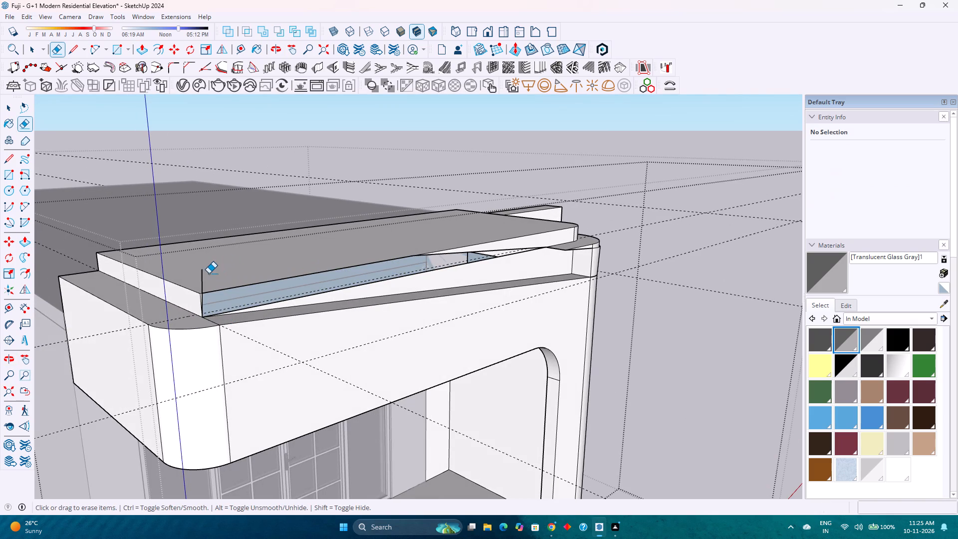
{"action": "left_click_drag", "start_coordinate": [209, 273], "coordinate": [198, 276]}
{"action": "middle_click_drag", "start_coordinate": [433, 250], "coordinate": [361, 267]}
{"action": "scroll", "coordinate": [580, 245], "scroll_direction": "up", "scroll_amount": 2}
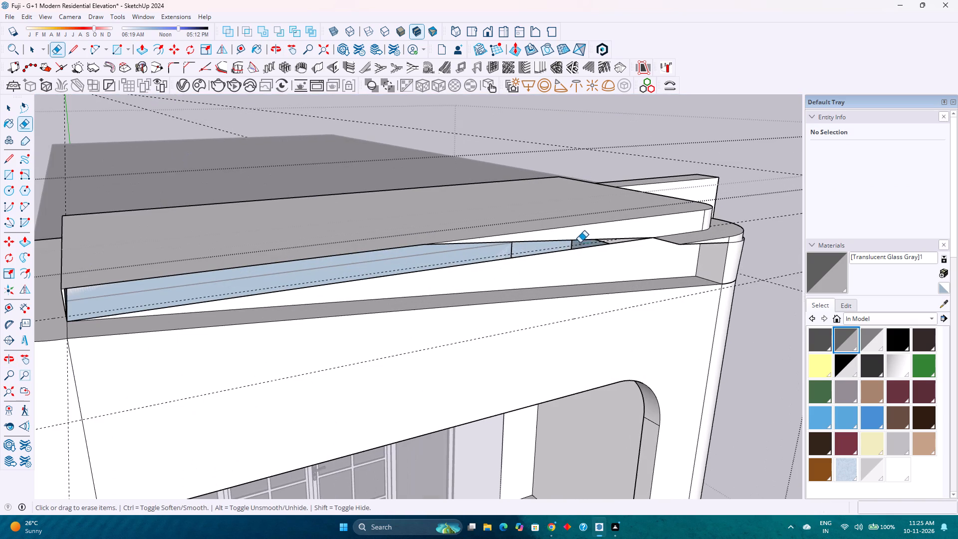
{"action": "left_click_drag", "start_coordinate": [577, 237], "coordinate": [570, 240]}
Draw a vertical line about 6" long at the raised slab's square front corner to close its open front face.
{"action": "middle_click_drag", "start_coordinate": [588, 240], "coordinate": [554, 244]}
{"action": "middle_click", "coordinate": [553, 244]}
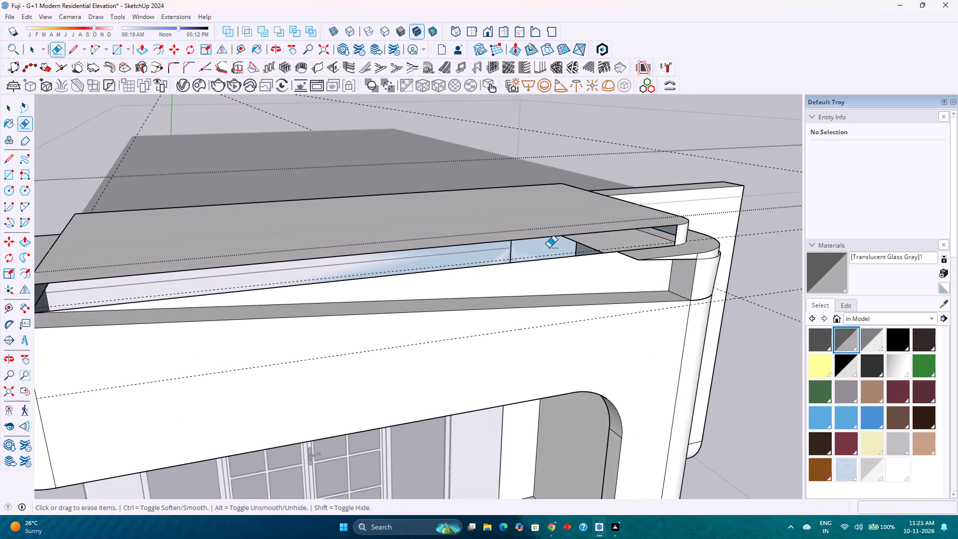
{"action": "scroll", "coordinate": [583, 265], "scroll_direction": "up", "scroll_amount": 3}
{"action": "middle_click_drag", "start_coordinate": [582, 268], "coordinate": [411, 294]}
{"action": "scroll", "coordinate": [471, 296], "scroll_direction": "down", "scroll_amount": 3}
{"action": "middle_click_drag", "start_coordinate": [563, 330], "coordinate": [520, 313]}
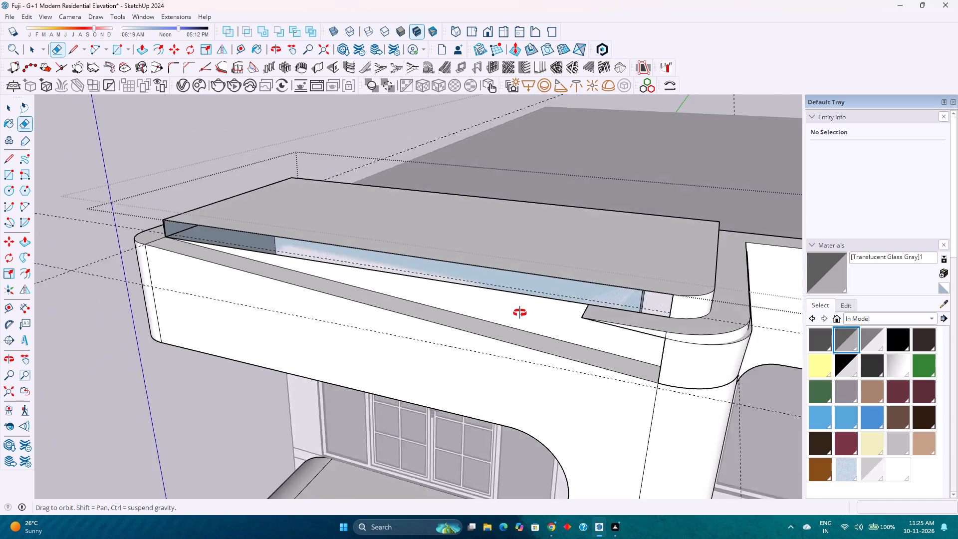
{"action": "middle_click_drag", "start_coordinate": [520, 313], "coordinate": [556, 273]}
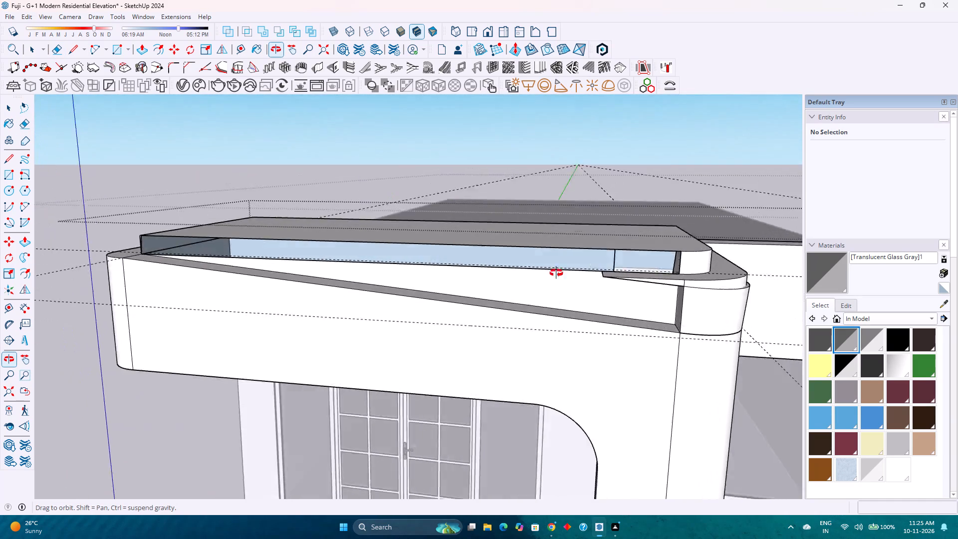
{"action": "middle_click_drag", "start_coordinate": [556, 273], "coordinate": [542, 287]}
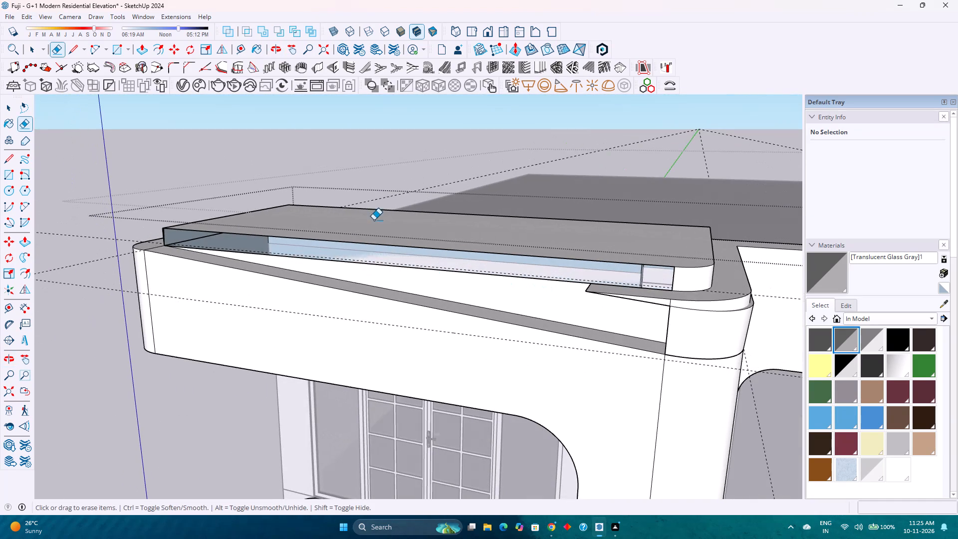
{"action": "left_click", "coordinate": [78, 52]}
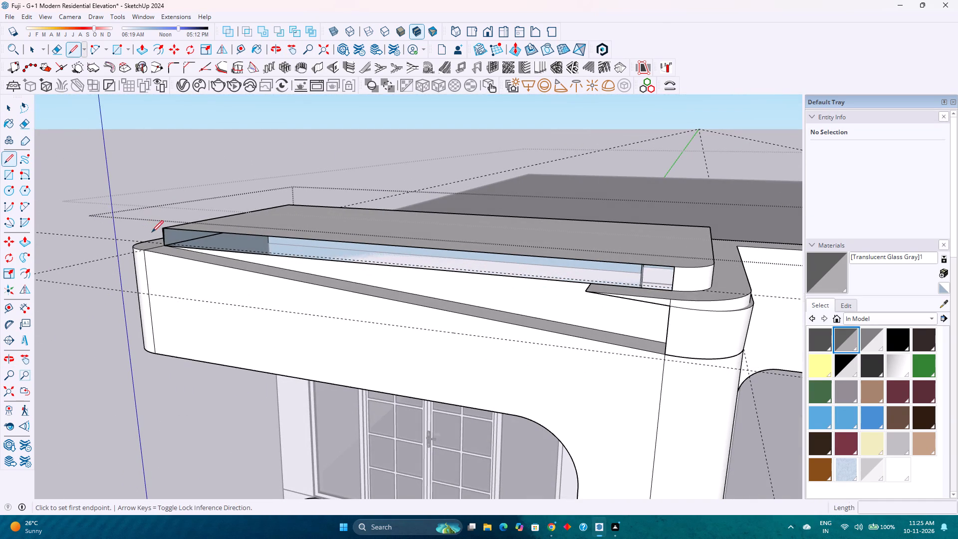
{"action": "scroll", "coordinate": [161, 232], "scroll_direction": "up", "scroll_amount": 14}
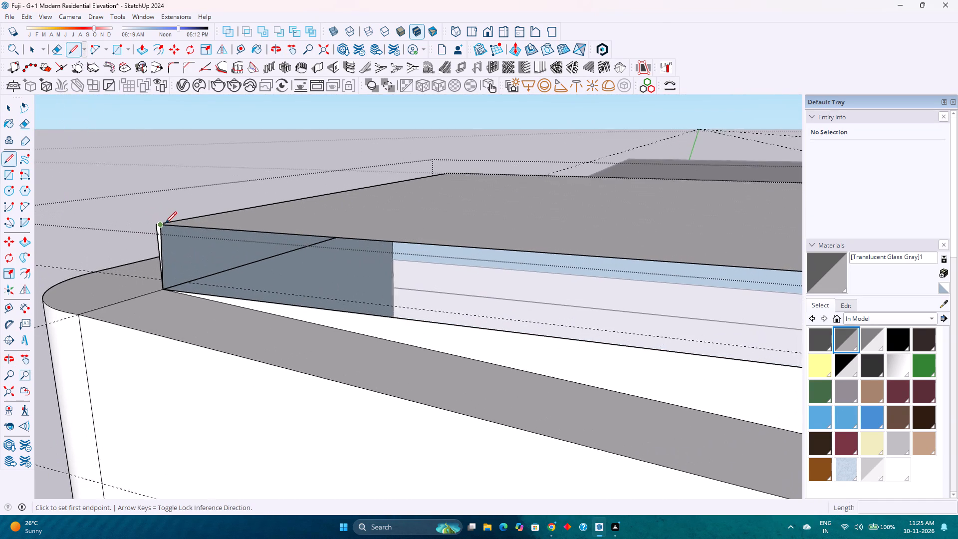
{"action": "scroll", "coordinate": [165, 223], "scroll_direction": "up", "scroll_amount": 2}
{"action": "left_click", "coordinate": [165, 223]}
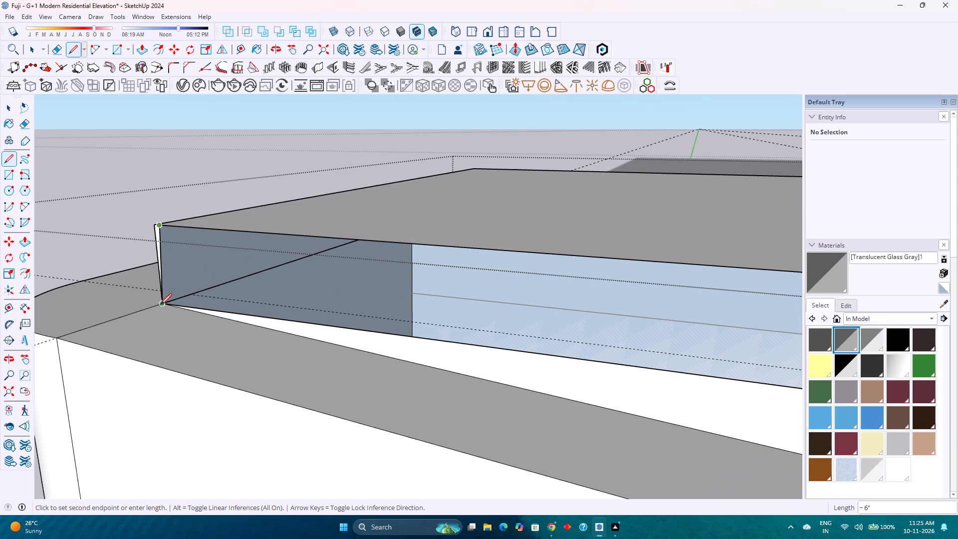
{"action": "left_click", "coordinate": [160, 305]}
Erase the leftover sloping edge and the extra short vertical edge on the raised slab's front face.
{"action": "scroll", "coordinate": [180, 284], "scroll_direction": "down", "scroll_amount": 1}
{"action": "key", "text": "e"}
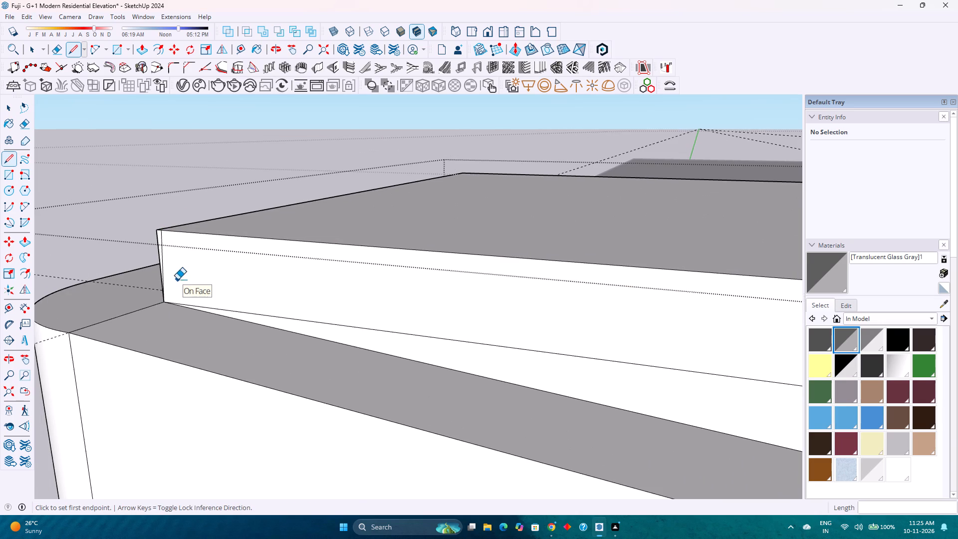
{"action": "left_click", "coordinate": [269, 317]}
{"action": "left_click", "coordinate": [164, 246]}
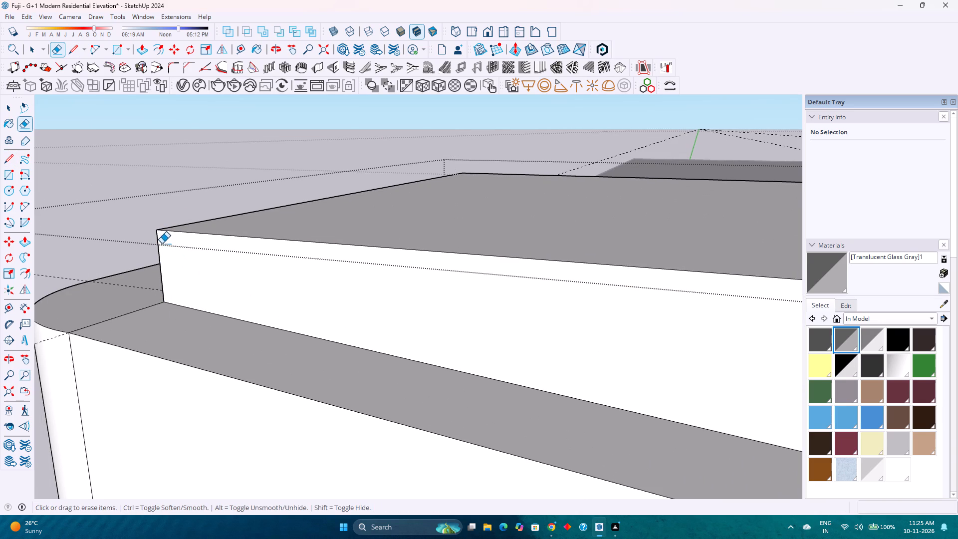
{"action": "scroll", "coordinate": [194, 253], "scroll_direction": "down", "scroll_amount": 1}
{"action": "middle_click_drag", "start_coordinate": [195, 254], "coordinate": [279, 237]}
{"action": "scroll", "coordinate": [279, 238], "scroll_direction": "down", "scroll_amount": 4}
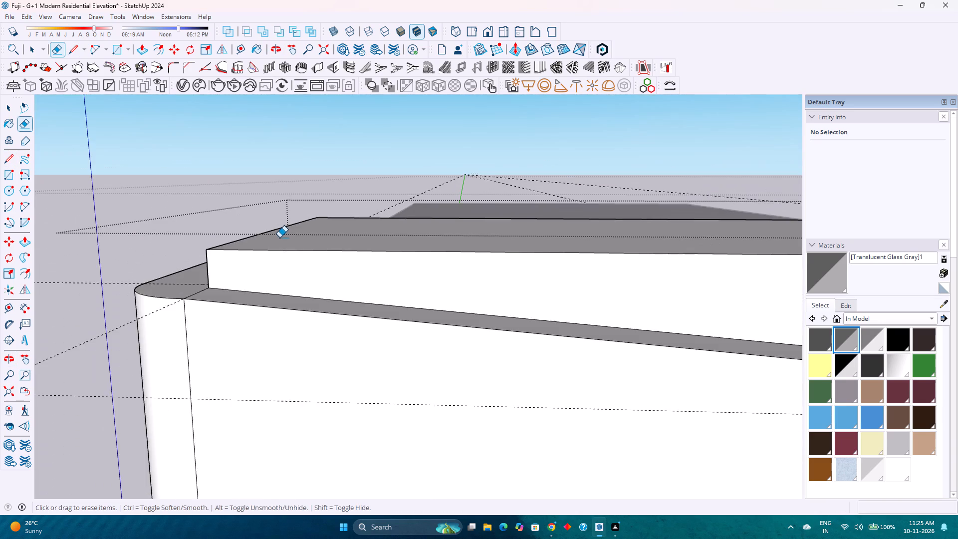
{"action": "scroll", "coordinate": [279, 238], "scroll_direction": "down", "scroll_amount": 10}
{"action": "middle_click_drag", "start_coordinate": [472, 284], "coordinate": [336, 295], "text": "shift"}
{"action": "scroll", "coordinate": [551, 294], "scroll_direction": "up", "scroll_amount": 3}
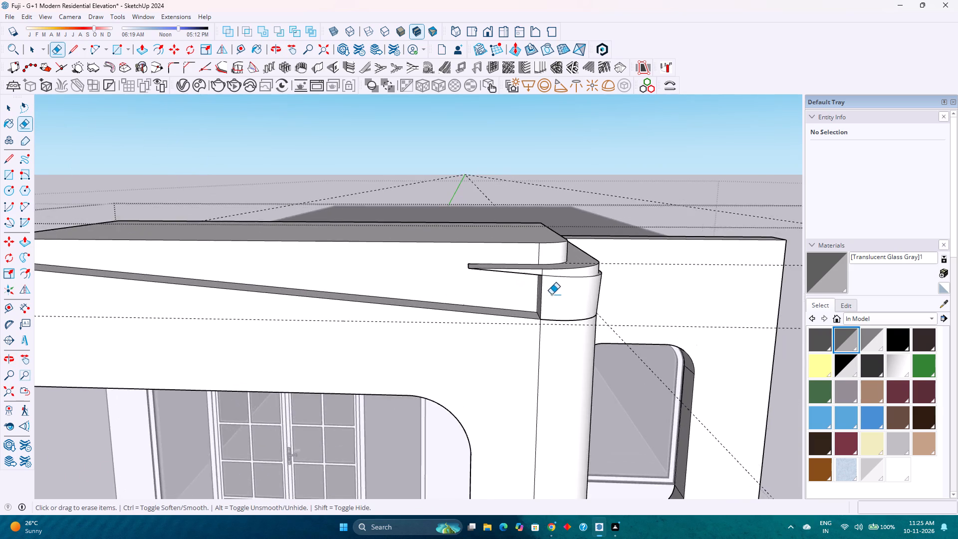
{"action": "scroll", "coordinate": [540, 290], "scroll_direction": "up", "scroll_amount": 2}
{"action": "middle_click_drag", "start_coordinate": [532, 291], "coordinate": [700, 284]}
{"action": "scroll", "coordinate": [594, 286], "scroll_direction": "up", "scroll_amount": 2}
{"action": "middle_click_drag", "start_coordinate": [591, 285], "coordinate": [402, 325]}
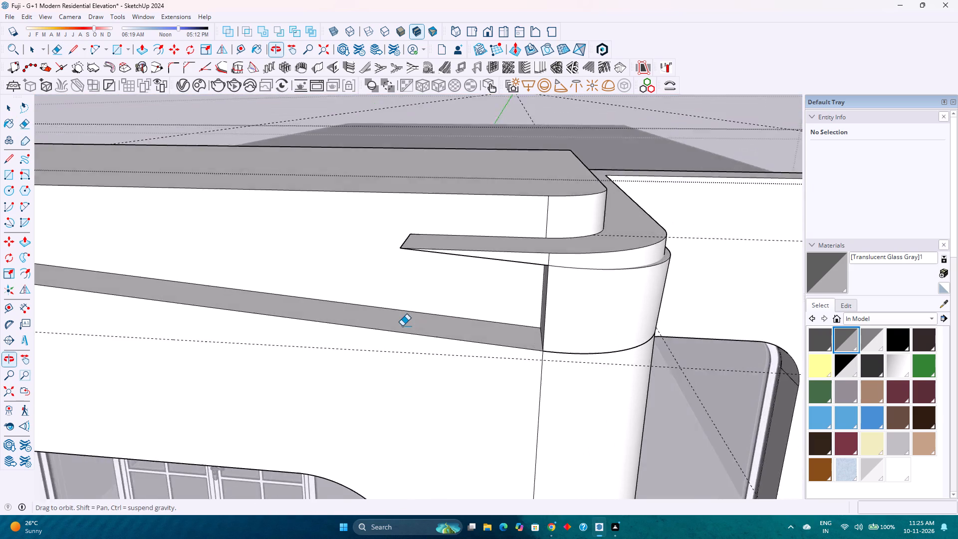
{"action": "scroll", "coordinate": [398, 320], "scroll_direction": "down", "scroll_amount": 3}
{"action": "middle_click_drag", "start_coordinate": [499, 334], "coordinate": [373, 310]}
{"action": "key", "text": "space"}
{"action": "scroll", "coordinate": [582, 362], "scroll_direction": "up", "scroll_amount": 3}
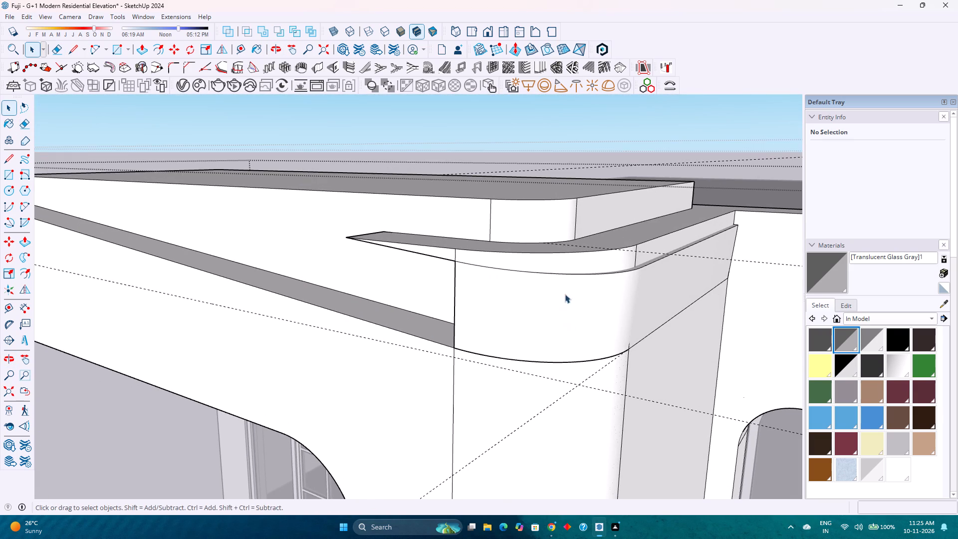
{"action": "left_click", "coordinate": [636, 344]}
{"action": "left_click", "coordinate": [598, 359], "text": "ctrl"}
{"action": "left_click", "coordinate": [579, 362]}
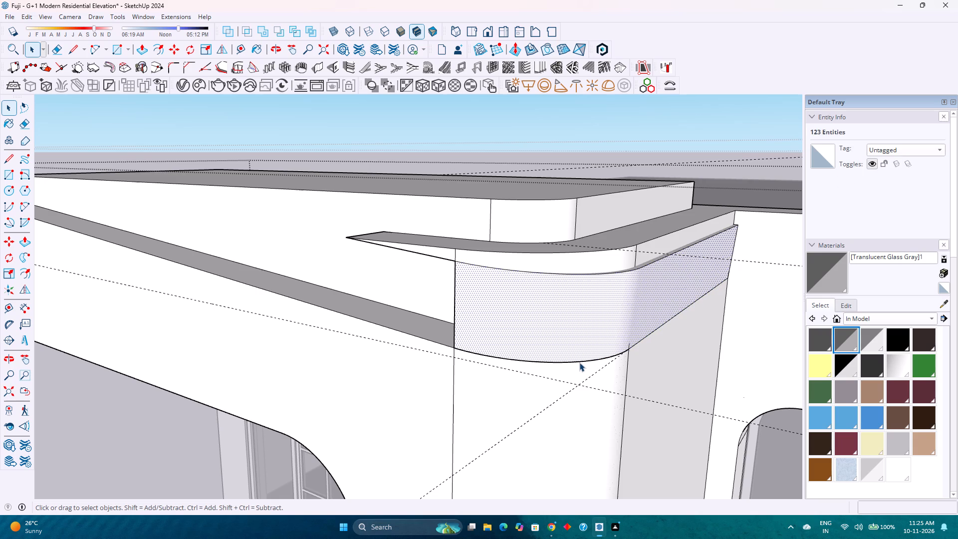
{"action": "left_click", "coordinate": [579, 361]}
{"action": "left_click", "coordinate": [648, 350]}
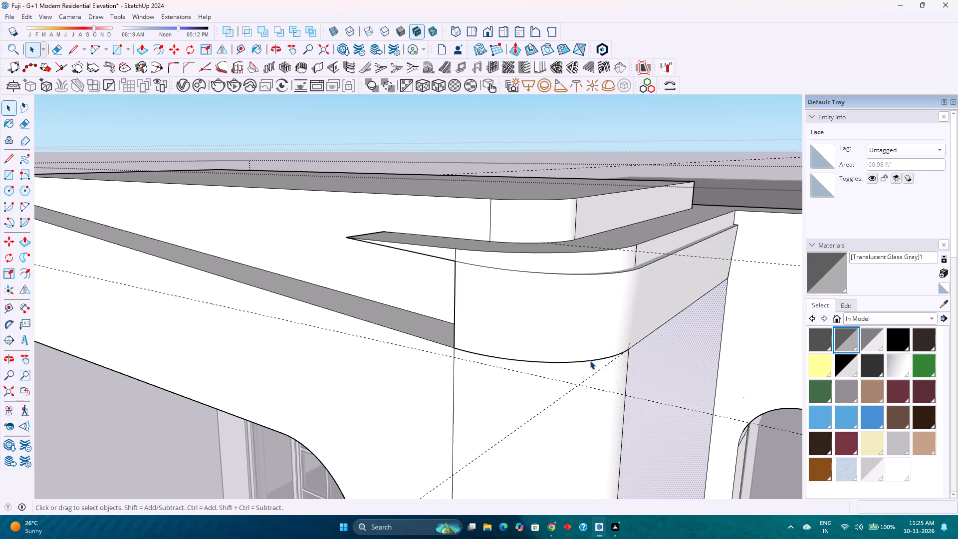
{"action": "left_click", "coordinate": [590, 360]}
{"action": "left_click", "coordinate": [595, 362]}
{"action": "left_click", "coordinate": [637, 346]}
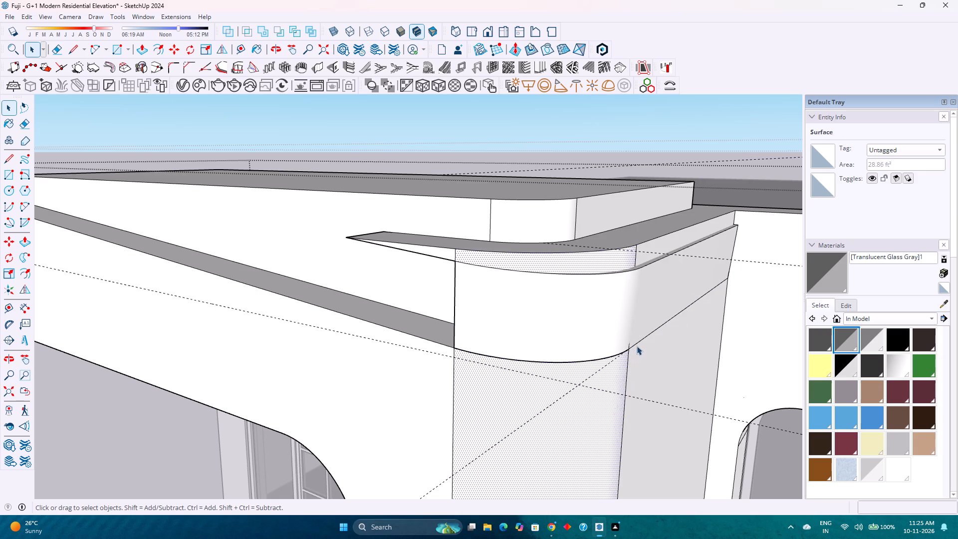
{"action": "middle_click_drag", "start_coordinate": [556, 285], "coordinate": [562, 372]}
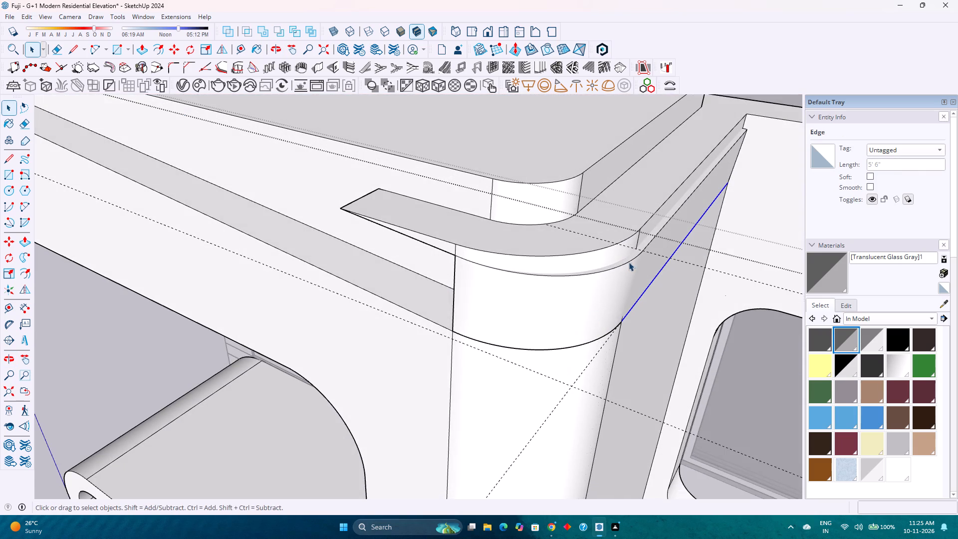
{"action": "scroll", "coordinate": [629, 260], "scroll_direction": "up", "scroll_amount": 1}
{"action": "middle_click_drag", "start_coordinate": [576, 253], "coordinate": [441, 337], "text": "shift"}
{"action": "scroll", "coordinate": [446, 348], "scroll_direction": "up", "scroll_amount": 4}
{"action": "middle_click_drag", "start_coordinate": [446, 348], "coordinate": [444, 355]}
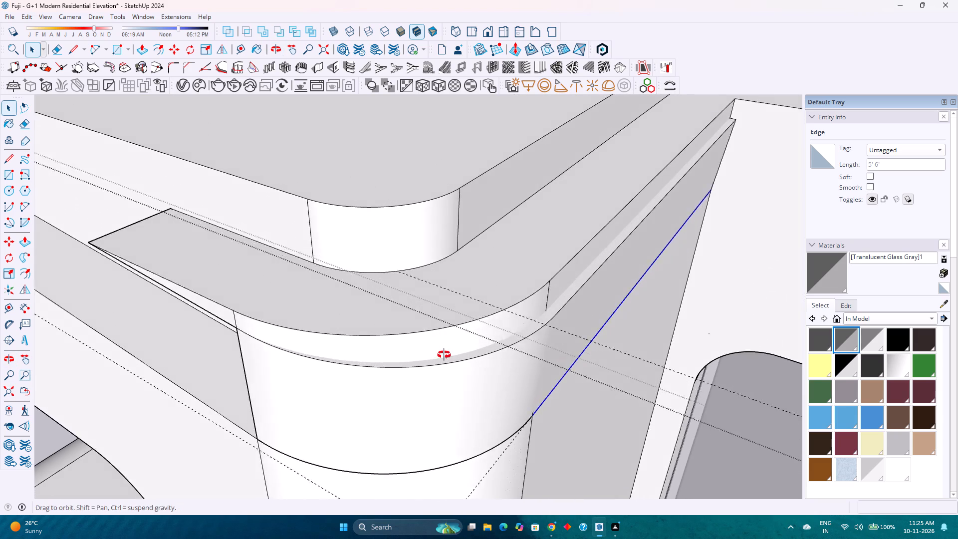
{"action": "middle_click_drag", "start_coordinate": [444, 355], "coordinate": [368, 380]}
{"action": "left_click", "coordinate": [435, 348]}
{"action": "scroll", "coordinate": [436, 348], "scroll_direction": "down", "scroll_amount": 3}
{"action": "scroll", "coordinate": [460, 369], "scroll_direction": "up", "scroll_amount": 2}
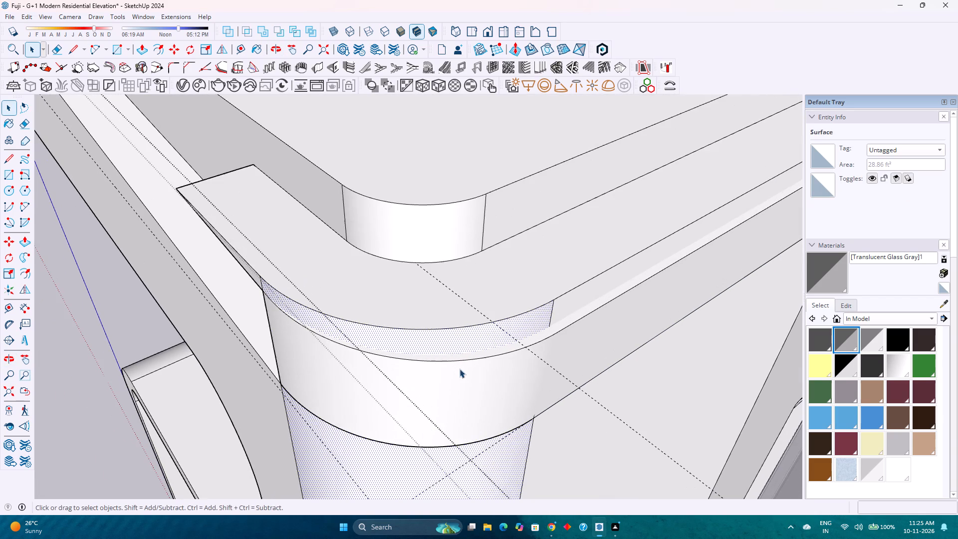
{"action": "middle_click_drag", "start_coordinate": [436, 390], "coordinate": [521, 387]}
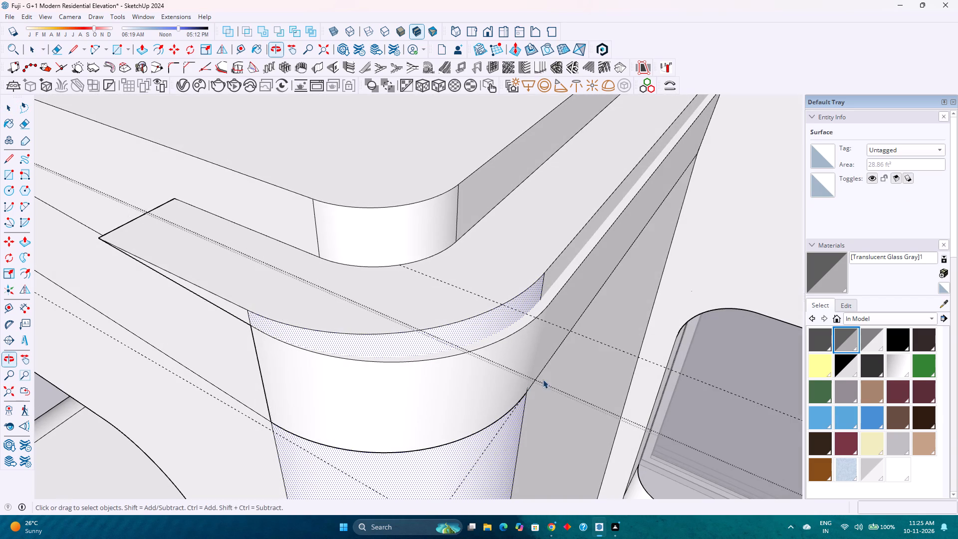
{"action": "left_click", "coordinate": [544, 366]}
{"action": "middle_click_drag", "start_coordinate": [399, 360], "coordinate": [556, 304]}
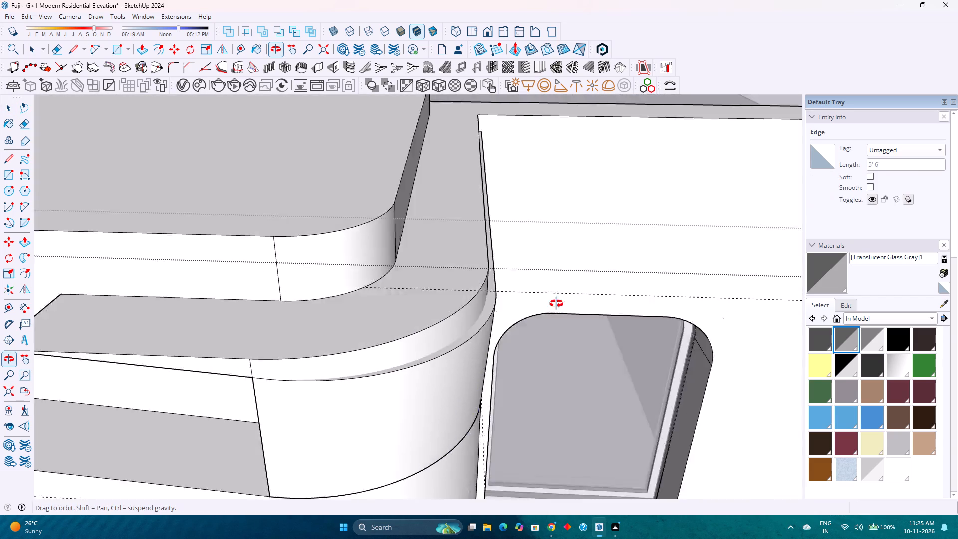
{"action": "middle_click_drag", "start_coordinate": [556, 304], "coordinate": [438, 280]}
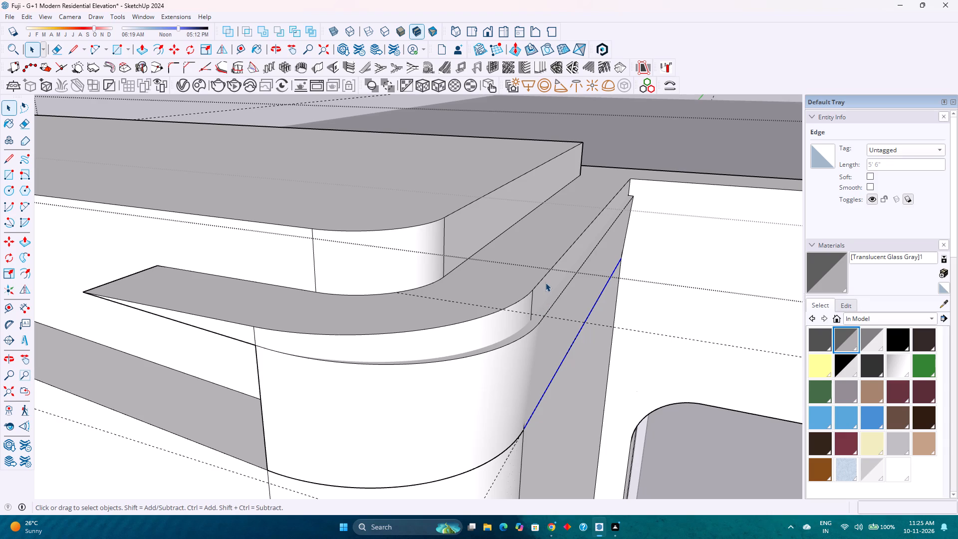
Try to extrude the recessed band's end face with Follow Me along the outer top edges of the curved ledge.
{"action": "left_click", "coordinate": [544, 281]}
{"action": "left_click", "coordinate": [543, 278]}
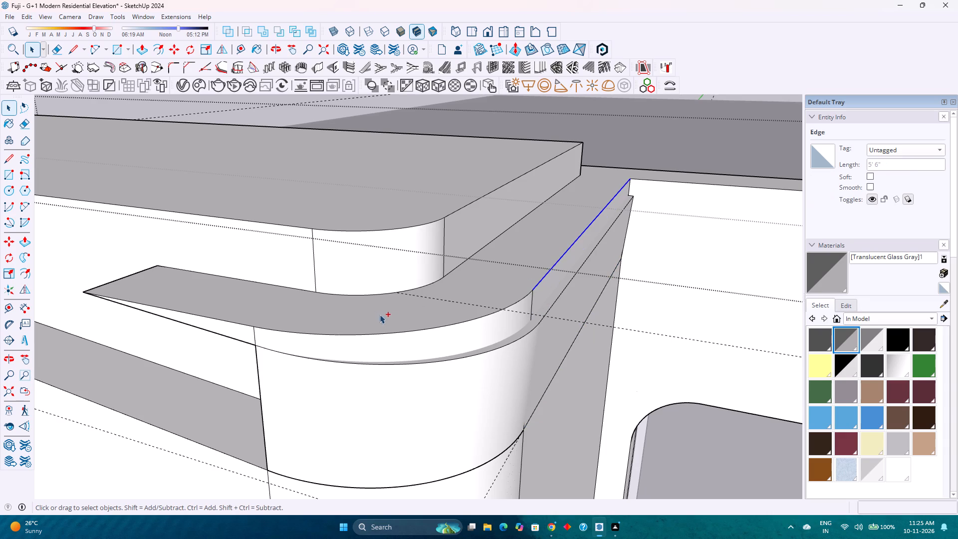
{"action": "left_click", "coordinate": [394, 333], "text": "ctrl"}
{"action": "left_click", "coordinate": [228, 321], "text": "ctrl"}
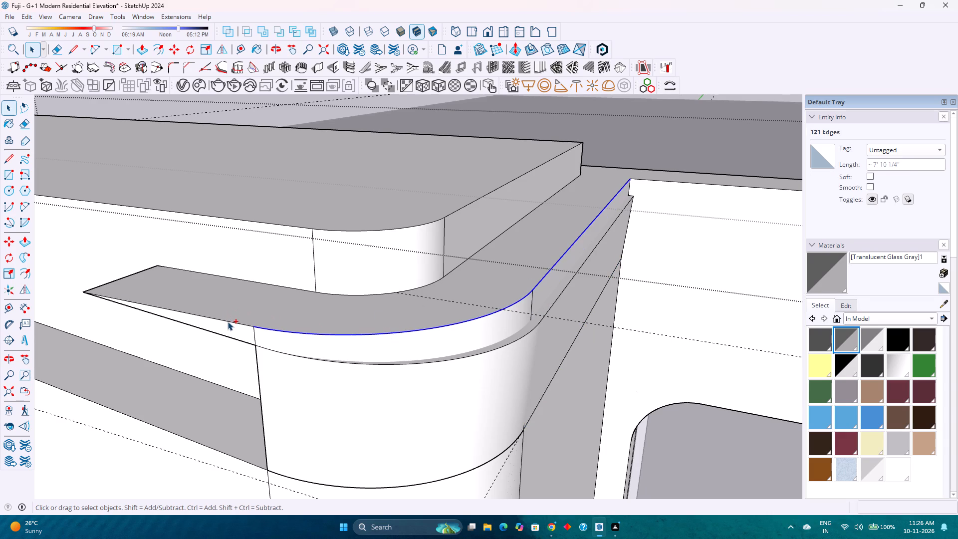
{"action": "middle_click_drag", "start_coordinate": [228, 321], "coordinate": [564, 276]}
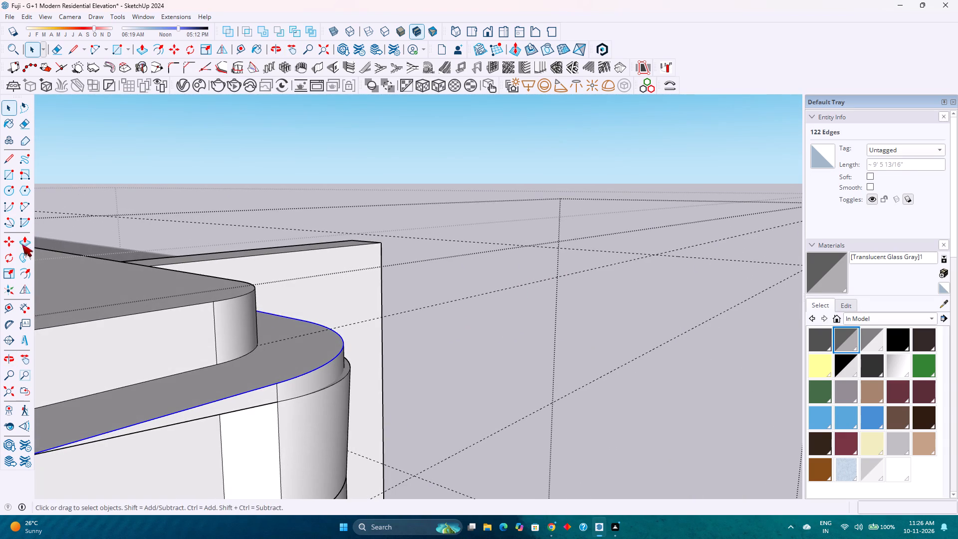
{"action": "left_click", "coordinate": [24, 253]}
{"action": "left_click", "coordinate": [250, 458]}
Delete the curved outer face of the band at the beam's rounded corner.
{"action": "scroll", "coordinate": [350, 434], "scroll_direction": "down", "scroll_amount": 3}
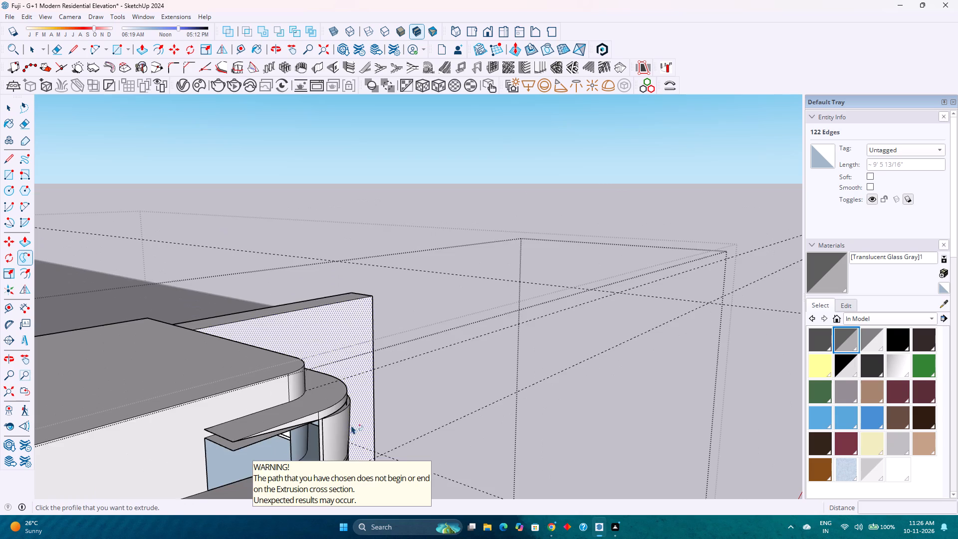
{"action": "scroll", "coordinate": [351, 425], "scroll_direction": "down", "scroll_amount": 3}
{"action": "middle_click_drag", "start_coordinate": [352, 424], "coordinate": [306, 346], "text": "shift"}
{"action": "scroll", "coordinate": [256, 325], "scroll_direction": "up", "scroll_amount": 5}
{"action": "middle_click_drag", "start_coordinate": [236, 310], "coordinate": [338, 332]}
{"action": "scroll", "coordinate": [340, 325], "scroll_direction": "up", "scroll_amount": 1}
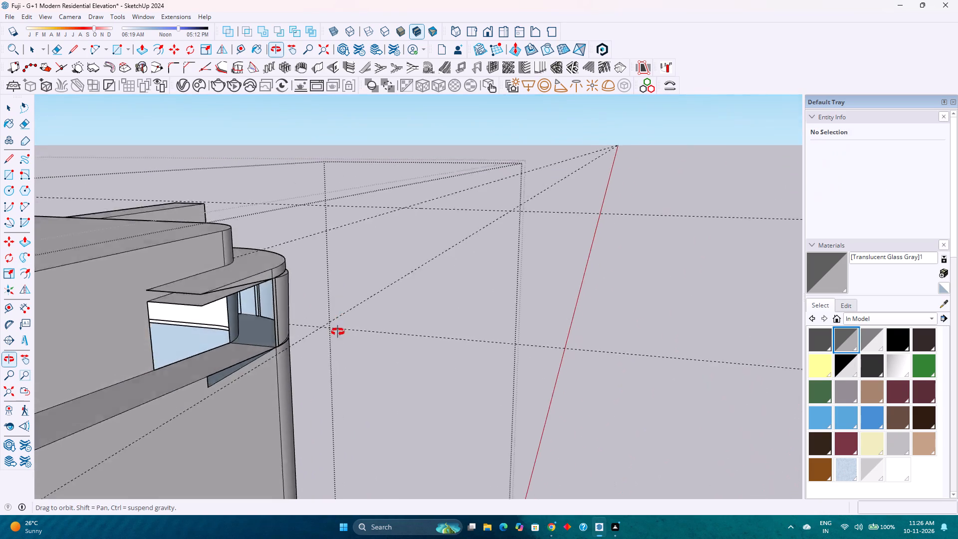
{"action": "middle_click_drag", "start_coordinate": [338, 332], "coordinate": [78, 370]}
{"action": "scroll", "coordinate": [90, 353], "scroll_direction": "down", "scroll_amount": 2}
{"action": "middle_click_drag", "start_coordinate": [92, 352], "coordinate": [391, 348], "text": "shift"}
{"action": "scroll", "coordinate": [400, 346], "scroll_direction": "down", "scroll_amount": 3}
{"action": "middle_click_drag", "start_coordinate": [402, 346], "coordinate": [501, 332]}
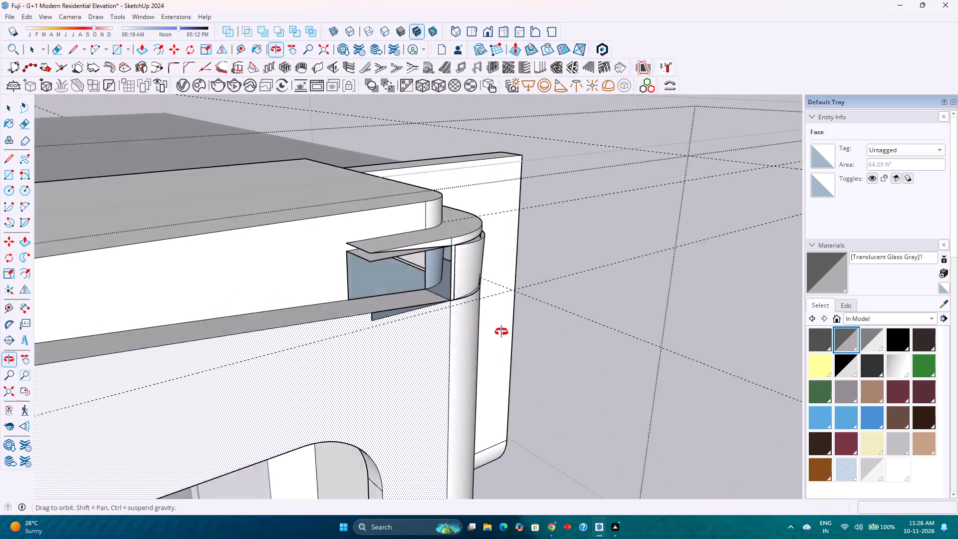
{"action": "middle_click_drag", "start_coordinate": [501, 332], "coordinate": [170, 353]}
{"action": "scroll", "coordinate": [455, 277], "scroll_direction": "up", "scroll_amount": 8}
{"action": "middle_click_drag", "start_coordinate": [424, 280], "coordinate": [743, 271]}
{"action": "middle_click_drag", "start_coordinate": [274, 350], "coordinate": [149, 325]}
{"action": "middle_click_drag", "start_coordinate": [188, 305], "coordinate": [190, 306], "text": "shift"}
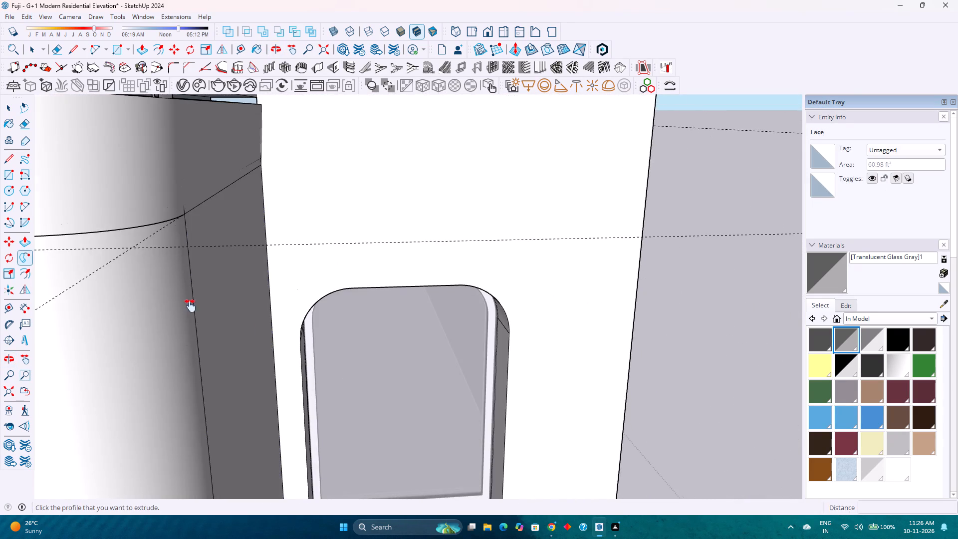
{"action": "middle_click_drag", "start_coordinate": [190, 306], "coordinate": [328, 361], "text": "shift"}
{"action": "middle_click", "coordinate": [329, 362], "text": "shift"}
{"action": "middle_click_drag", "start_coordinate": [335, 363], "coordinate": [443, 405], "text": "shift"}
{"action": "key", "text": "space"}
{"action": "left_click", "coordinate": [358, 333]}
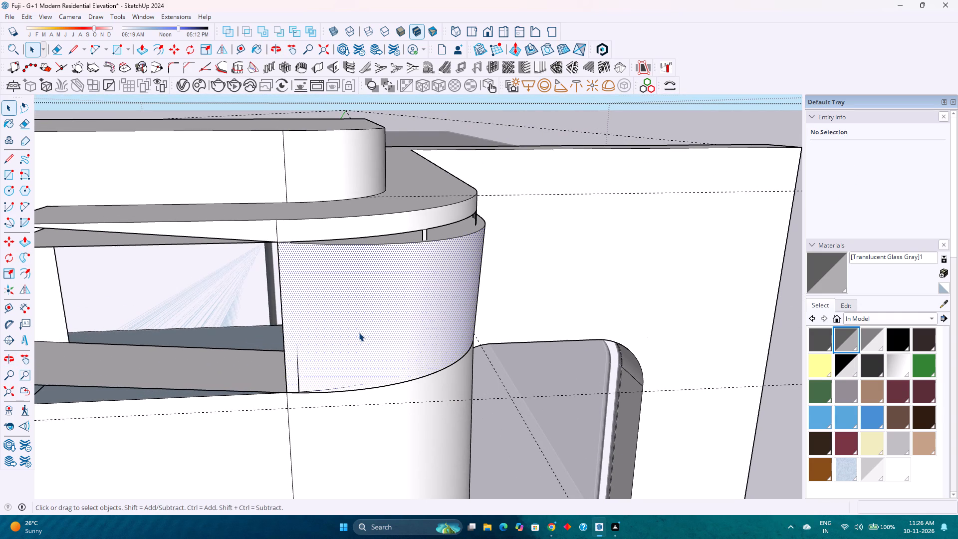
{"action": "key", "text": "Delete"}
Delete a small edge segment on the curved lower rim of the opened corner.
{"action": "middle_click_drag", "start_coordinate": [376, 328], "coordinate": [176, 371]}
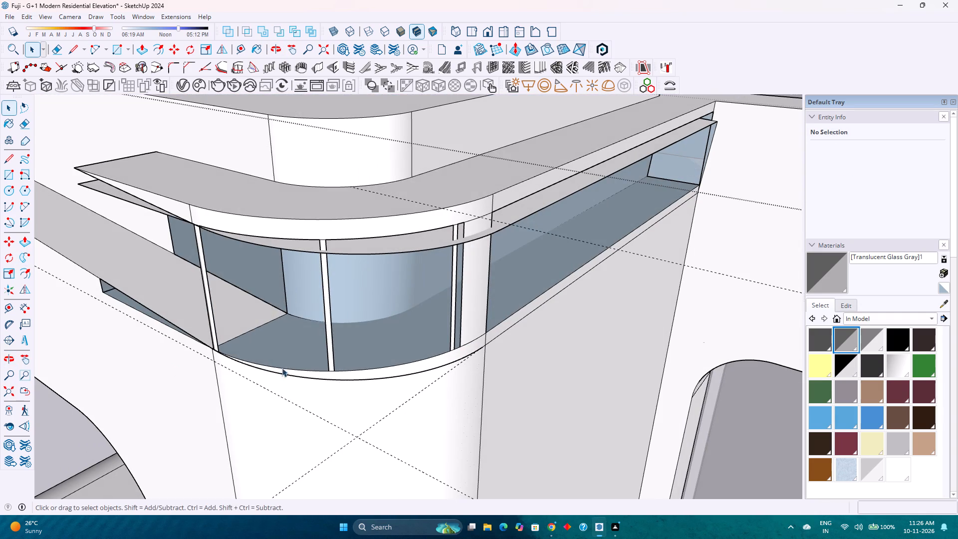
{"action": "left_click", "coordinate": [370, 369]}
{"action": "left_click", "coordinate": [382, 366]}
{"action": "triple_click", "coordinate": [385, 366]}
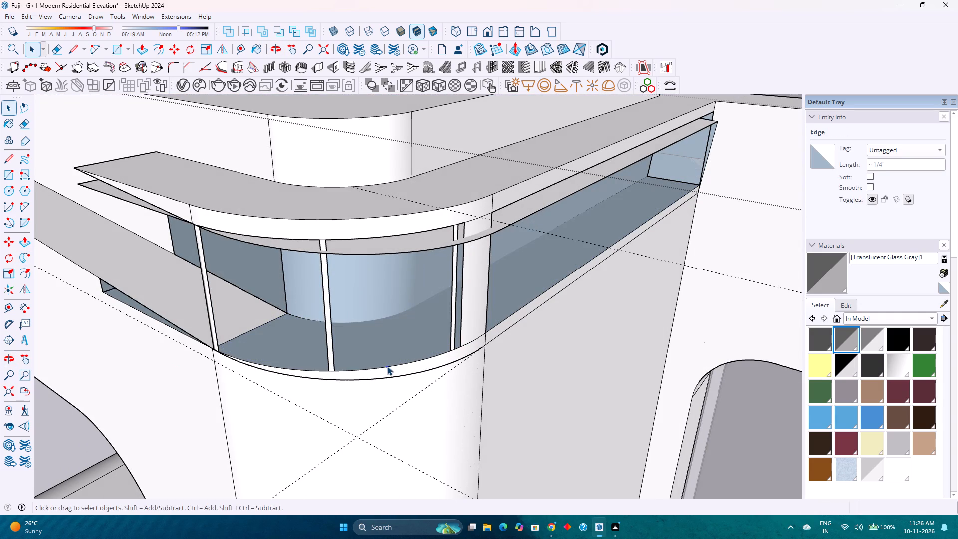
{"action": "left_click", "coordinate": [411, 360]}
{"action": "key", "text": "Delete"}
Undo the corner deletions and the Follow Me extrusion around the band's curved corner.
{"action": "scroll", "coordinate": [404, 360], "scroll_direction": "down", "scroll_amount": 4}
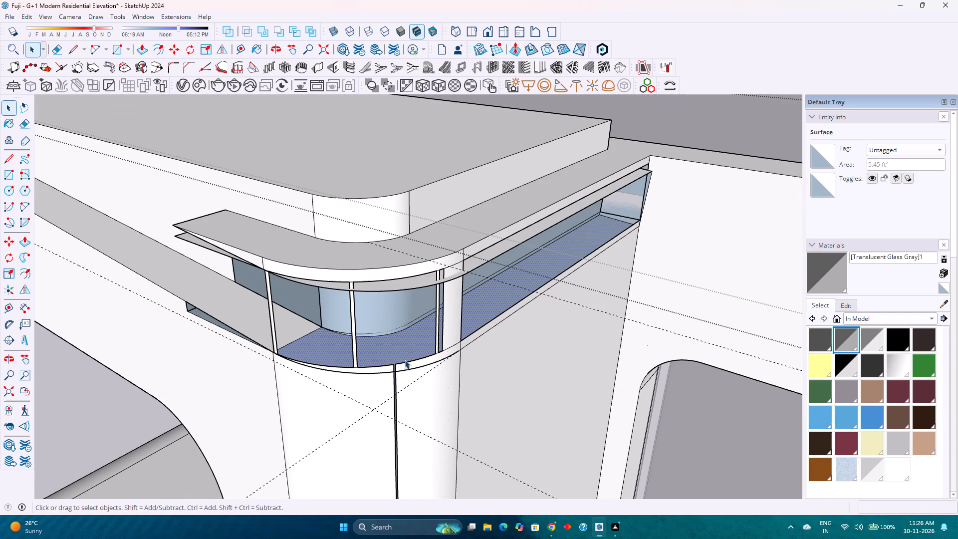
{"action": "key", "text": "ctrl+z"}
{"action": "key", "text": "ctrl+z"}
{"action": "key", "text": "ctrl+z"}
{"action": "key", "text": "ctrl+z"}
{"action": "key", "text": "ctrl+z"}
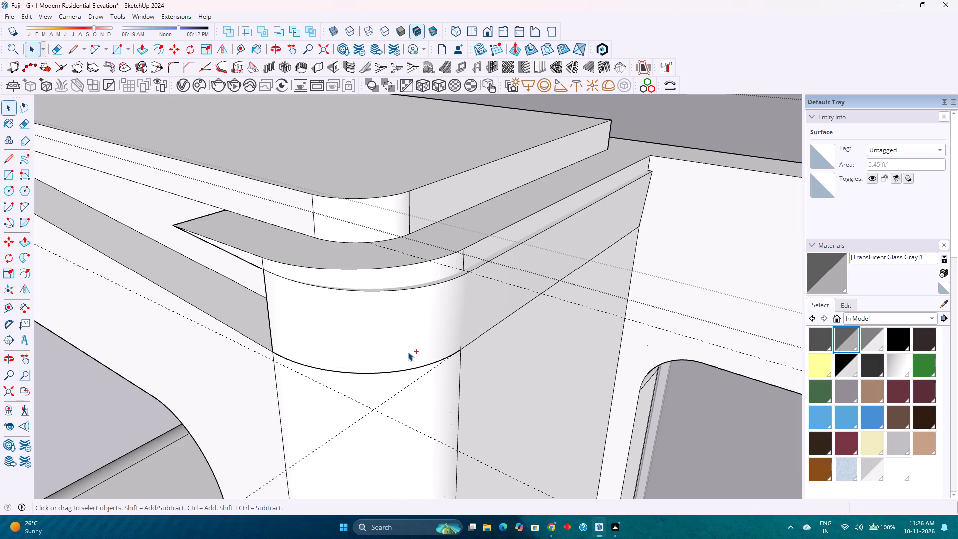
Undo the recent corner edits back to the L-shaped band piece placed as a separate group on the frame's top beam.
{"action": "key", "text": "ctrl+z"}
{"action": "key", "text": "ctrl+z"}
{"action": "key", "text": "ctrl+z"}
{"action": "key", "text": "ctrl+z"}
{"action": "key", "text": "ctrl+z"}
{"action": "scroll", "coordinate": [408, 352], "scroll_direction": "down", "scroll_amount": 1, "text": "ctrl"}
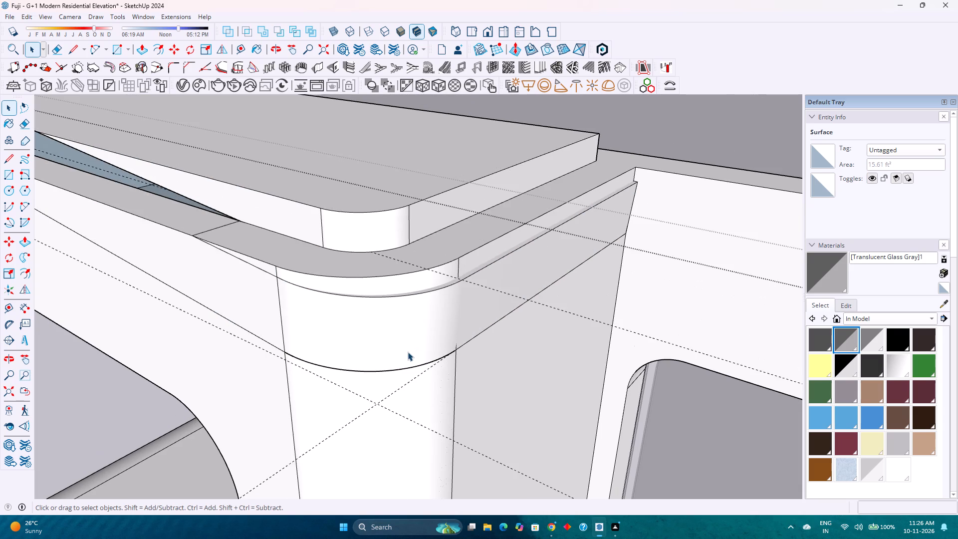
{"action": "scroll", "coordinate": [408, 352], "scroll_direction": "down", "scroll_amount": 9}
{"action": "key", "text": "ctrl+z"}
{"action": "key", "text": "ctrl+z"}
{"action": "key", "text": "ctrl+z"}
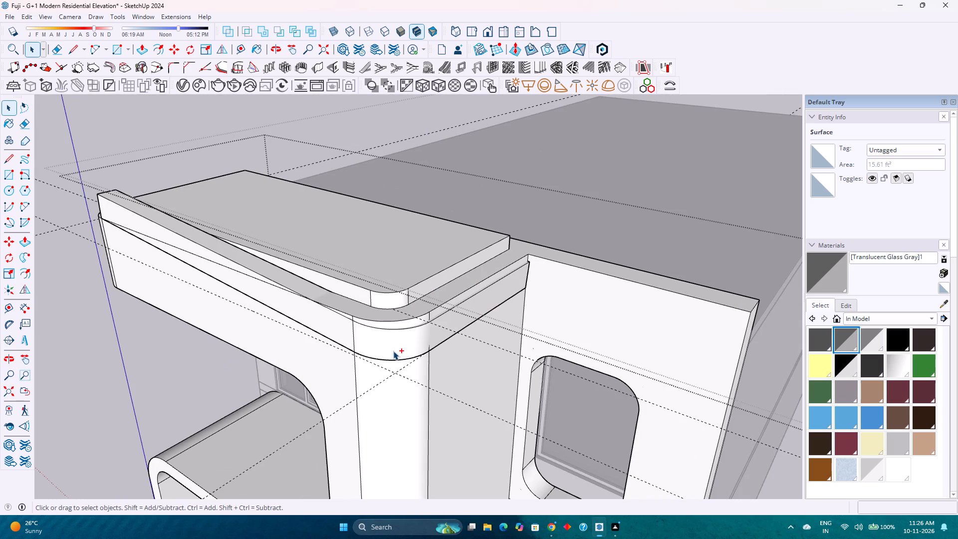
{"action": "key", "text": "ctrl+z"}
{"action": "key", "text": "ctrl+z"}
{"action": "scroll", "coordinate": [393, 351], "scroll_direction": "down", "scroll_amount": 4}
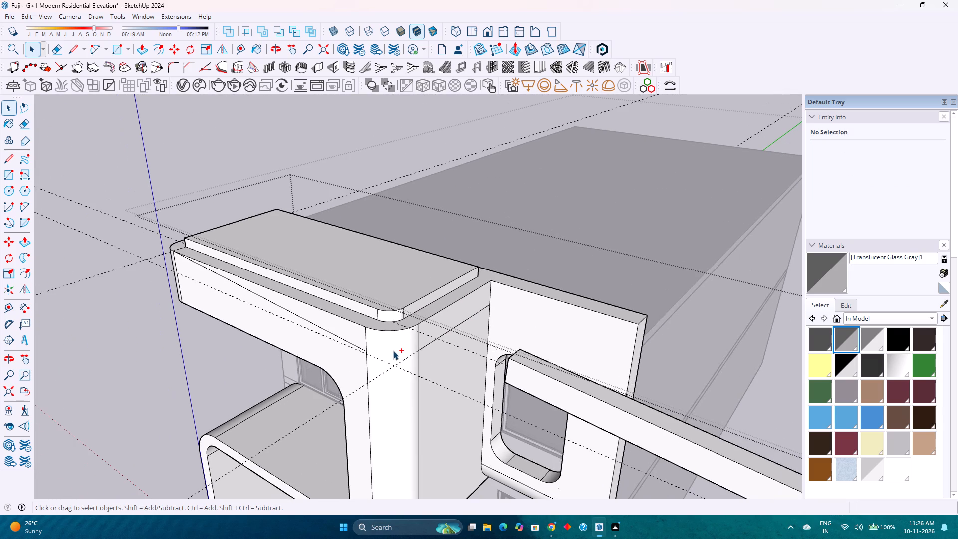
{"action": "key", "text": "ctrl+y"}
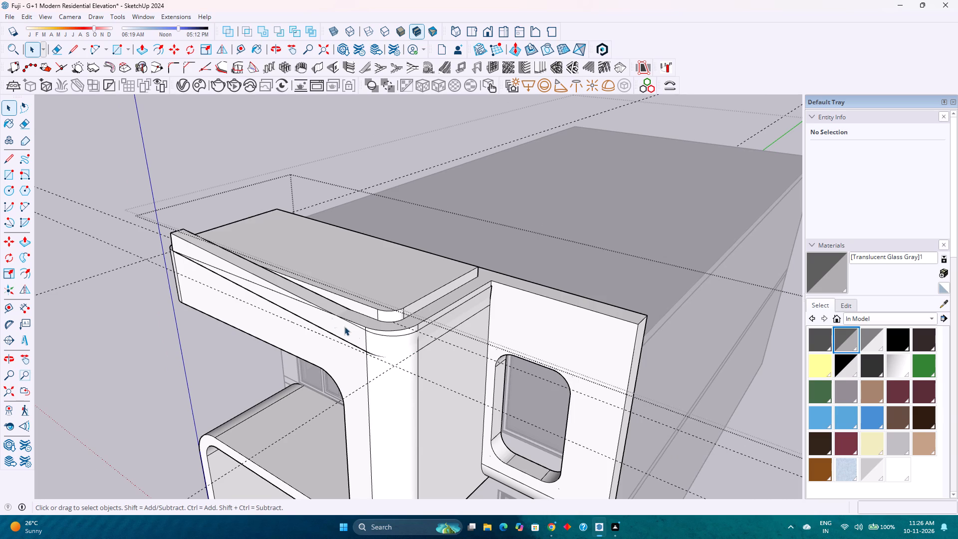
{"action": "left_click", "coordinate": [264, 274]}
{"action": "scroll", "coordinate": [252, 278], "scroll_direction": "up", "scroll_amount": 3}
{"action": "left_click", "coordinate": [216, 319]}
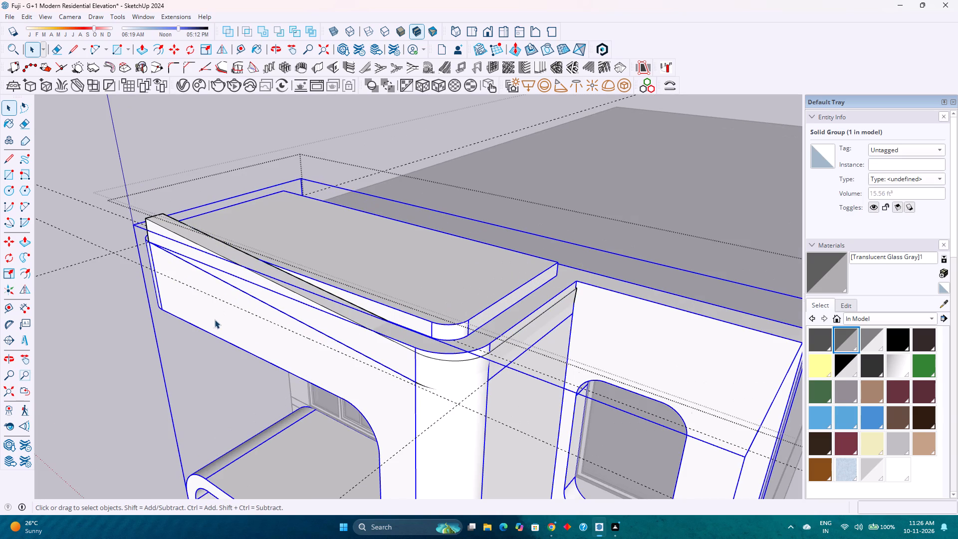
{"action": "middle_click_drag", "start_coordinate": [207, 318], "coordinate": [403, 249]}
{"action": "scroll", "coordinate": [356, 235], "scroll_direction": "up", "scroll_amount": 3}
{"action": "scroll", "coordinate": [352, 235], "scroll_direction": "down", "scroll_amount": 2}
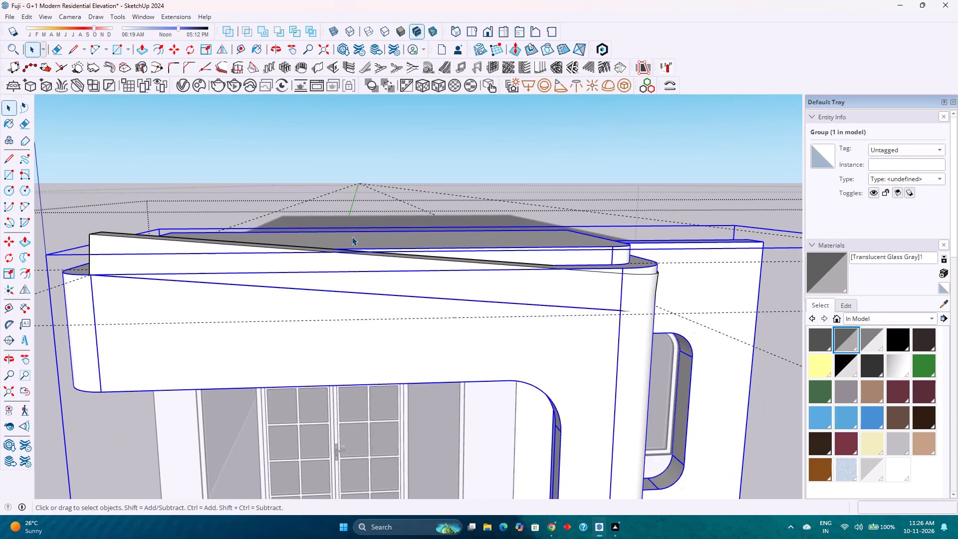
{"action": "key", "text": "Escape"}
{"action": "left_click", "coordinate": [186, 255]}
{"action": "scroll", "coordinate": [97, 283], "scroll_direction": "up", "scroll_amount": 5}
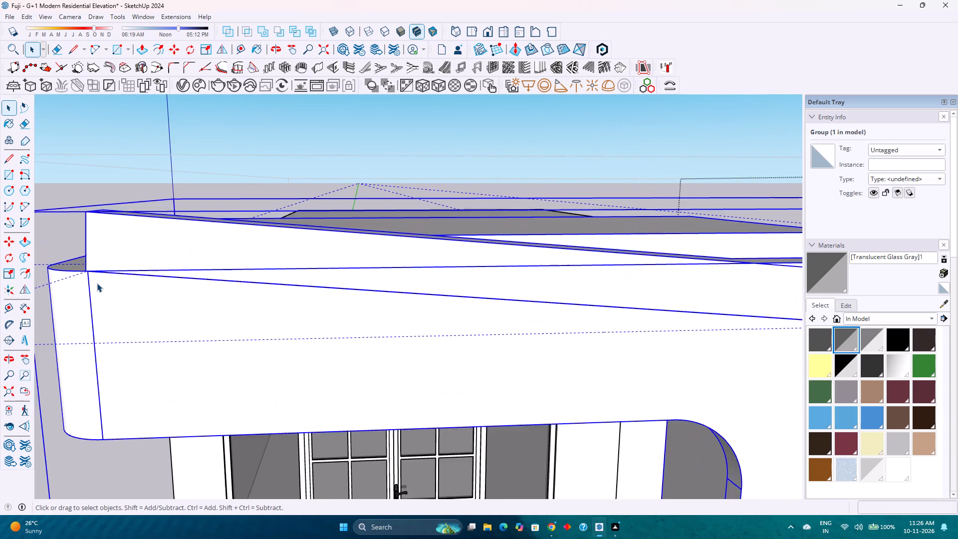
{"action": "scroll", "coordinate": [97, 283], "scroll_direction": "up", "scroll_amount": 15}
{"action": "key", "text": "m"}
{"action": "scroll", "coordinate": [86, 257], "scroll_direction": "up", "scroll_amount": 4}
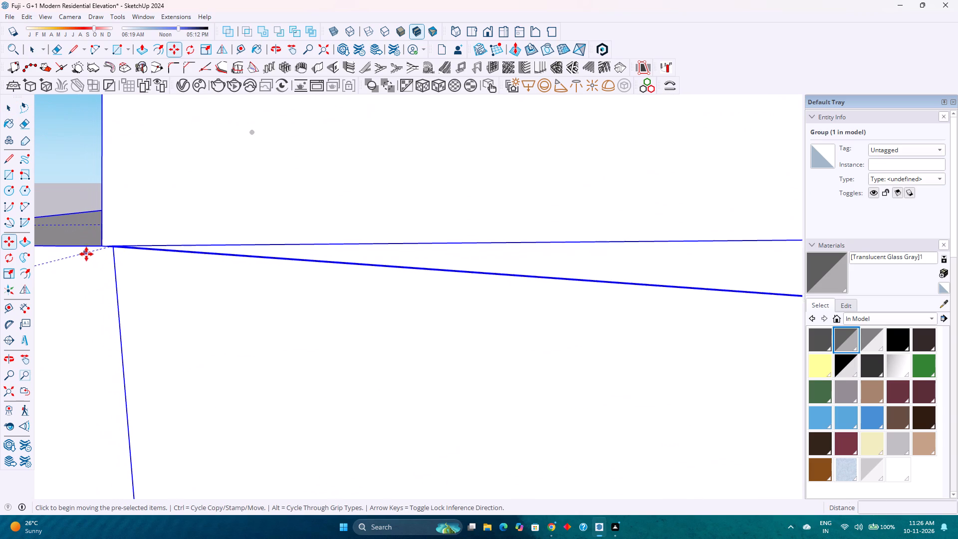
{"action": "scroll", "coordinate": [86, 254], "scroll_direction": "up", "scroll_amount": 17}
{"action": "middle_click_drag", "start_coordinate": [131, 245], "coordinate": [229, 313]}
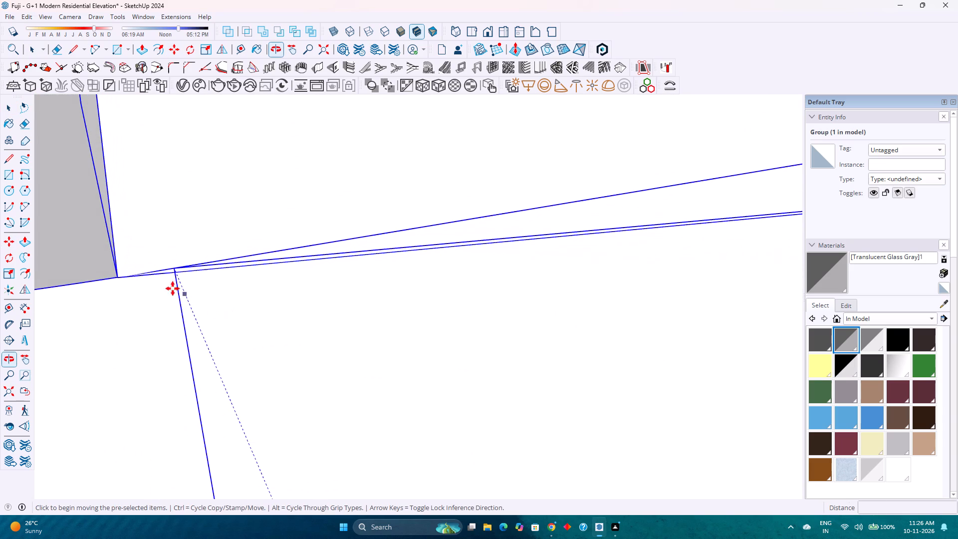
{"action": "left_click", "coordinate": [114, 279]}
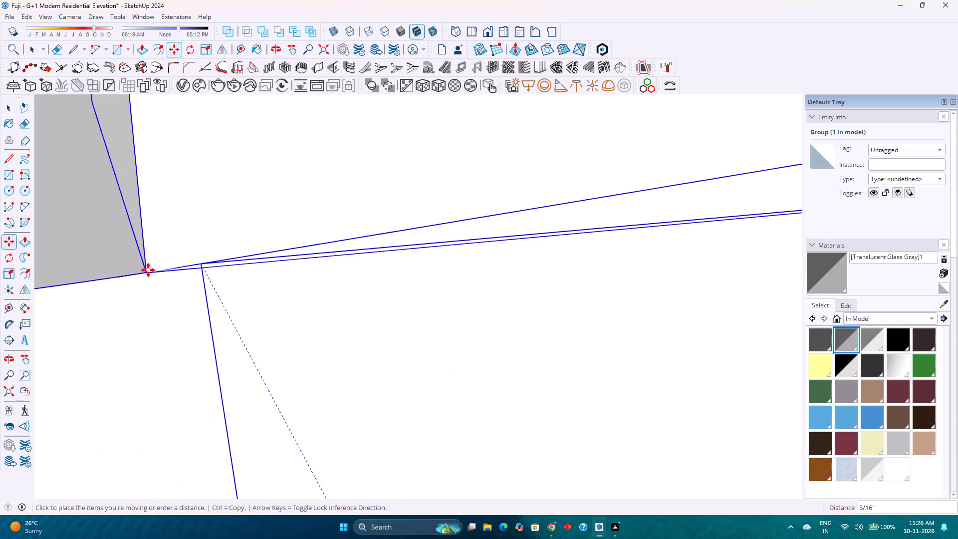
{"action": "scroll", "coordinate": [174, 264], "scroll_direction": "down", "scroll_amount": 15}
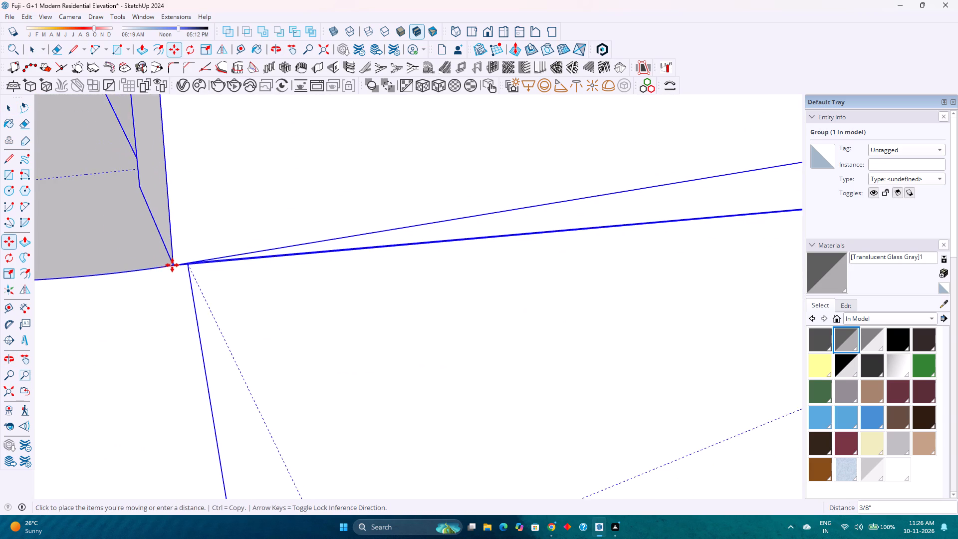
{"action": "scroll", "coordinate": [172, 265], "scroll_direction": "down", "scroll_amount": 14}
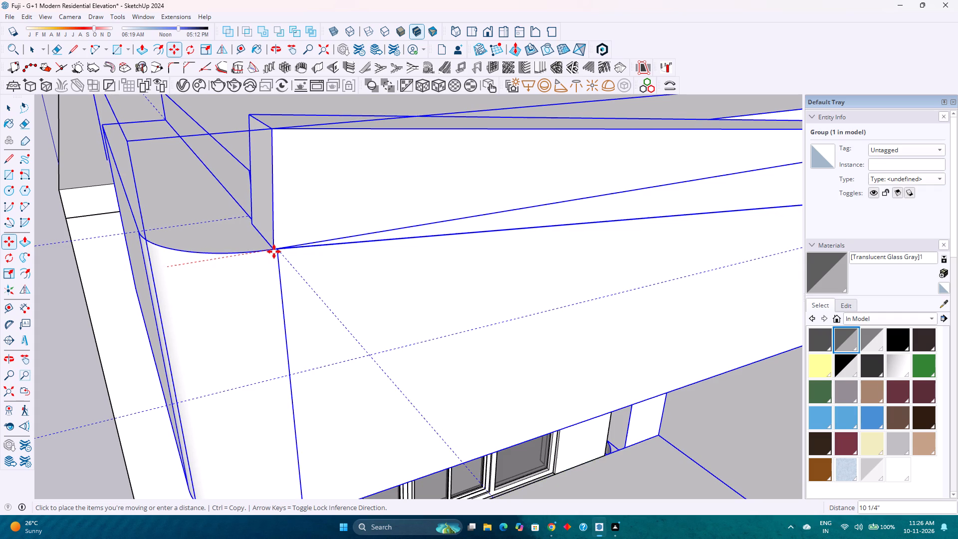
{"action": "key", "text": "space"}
Move the L-shaped band group about 3/8" so its lower front corner meets the end point of the beam's top edge.
{"action": "double_click", "coordinate": [241, 242]}
{"action": "left_click", "coordinate": [220, 240]}
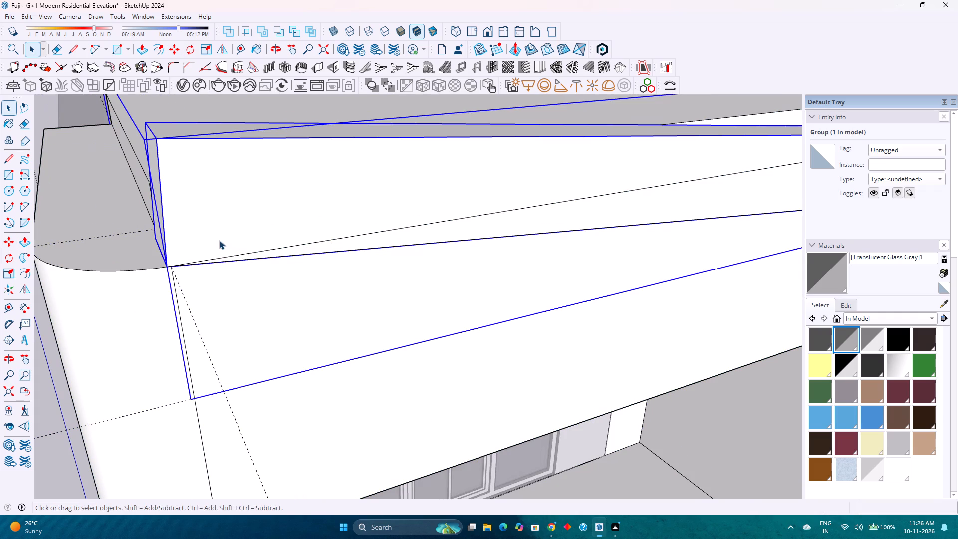
{"action": "key", "text": "m"}
{"action": "scroll", "coordinate": [163, 261], "scroll_direction": "up", "scroll_amount": 8}
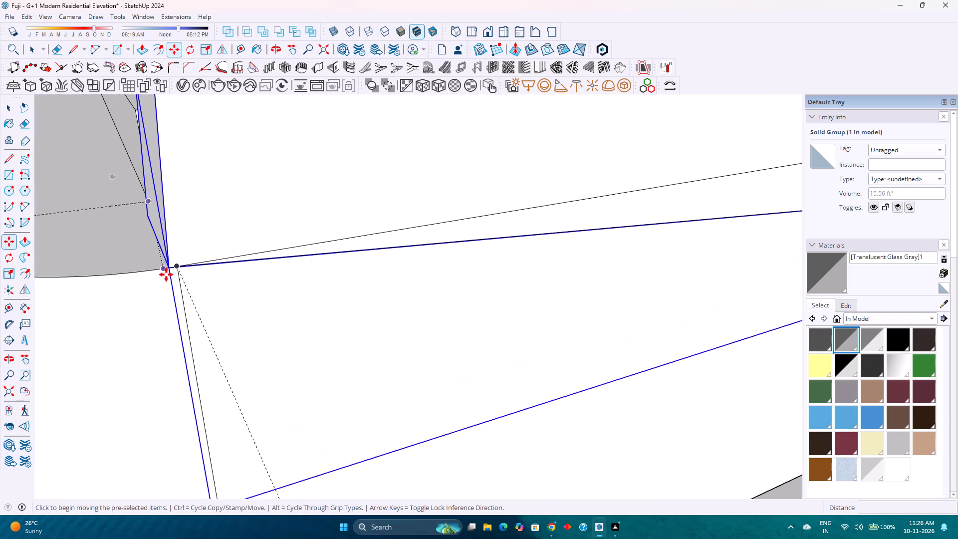
{"action": "scroll", "coordinate": [166, 274], "scroll_direction": "up", "scroll_amount": 1}
{"action": "left_click", "coordinate": [168, 267]}
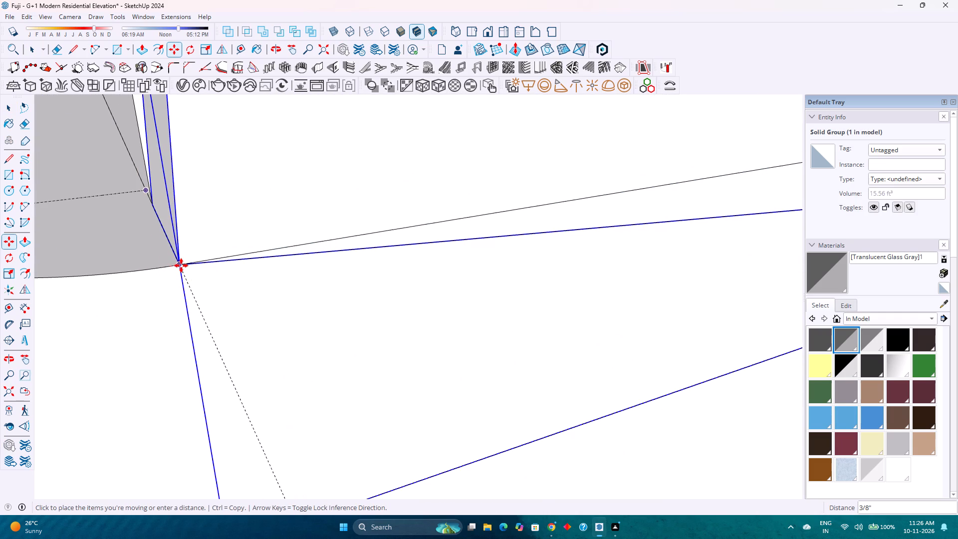
{"action": "left_click", "coordinate": [181, 266]}
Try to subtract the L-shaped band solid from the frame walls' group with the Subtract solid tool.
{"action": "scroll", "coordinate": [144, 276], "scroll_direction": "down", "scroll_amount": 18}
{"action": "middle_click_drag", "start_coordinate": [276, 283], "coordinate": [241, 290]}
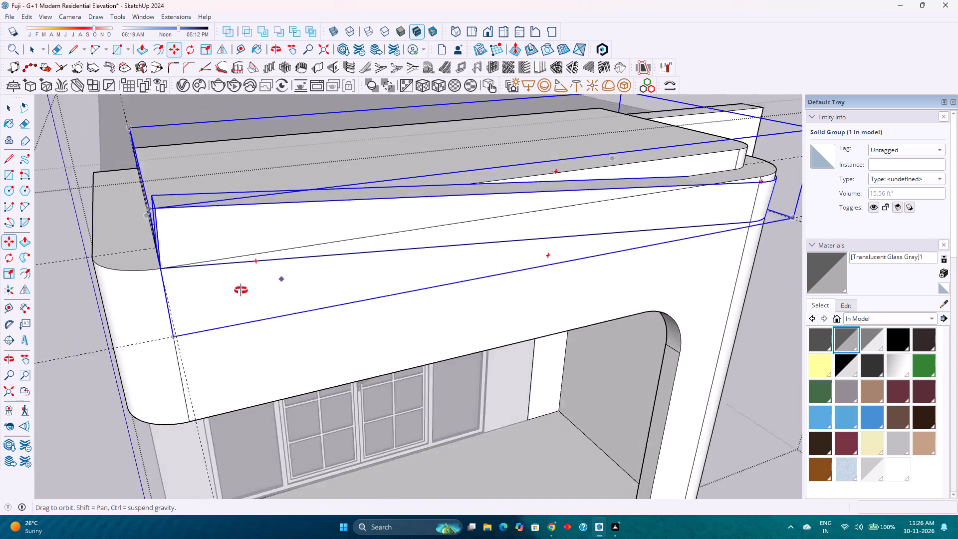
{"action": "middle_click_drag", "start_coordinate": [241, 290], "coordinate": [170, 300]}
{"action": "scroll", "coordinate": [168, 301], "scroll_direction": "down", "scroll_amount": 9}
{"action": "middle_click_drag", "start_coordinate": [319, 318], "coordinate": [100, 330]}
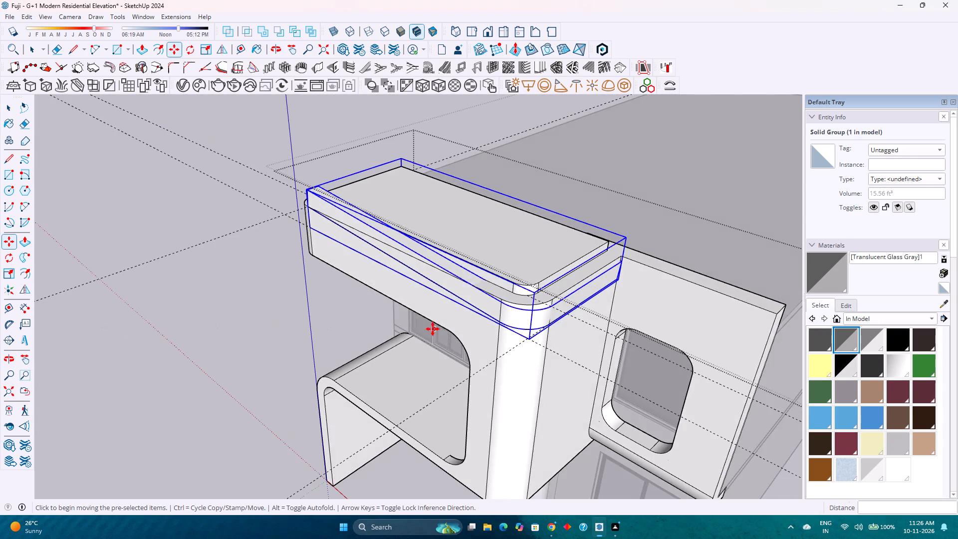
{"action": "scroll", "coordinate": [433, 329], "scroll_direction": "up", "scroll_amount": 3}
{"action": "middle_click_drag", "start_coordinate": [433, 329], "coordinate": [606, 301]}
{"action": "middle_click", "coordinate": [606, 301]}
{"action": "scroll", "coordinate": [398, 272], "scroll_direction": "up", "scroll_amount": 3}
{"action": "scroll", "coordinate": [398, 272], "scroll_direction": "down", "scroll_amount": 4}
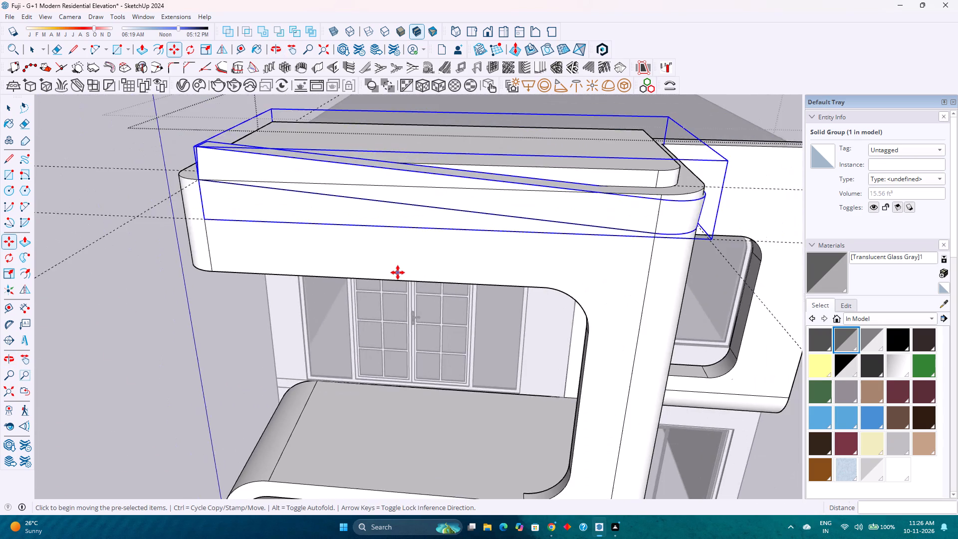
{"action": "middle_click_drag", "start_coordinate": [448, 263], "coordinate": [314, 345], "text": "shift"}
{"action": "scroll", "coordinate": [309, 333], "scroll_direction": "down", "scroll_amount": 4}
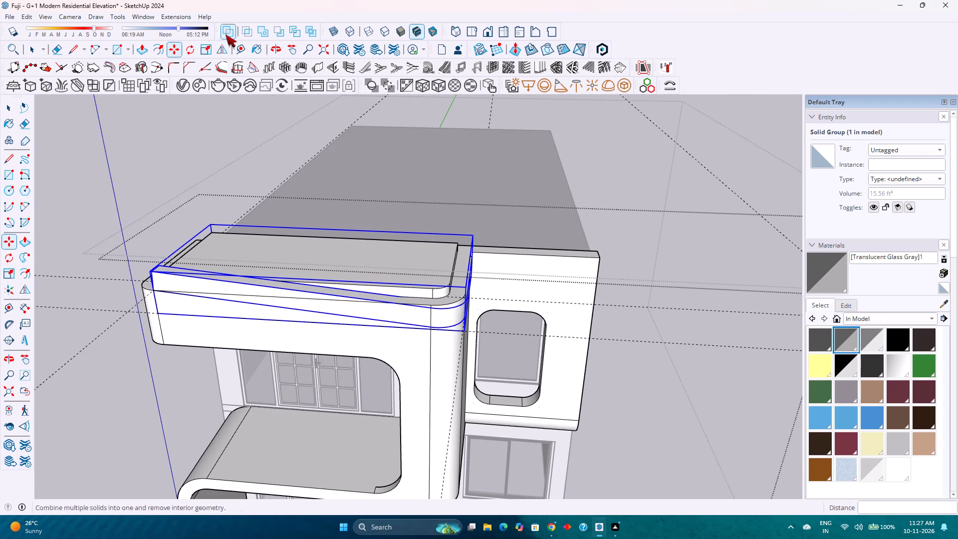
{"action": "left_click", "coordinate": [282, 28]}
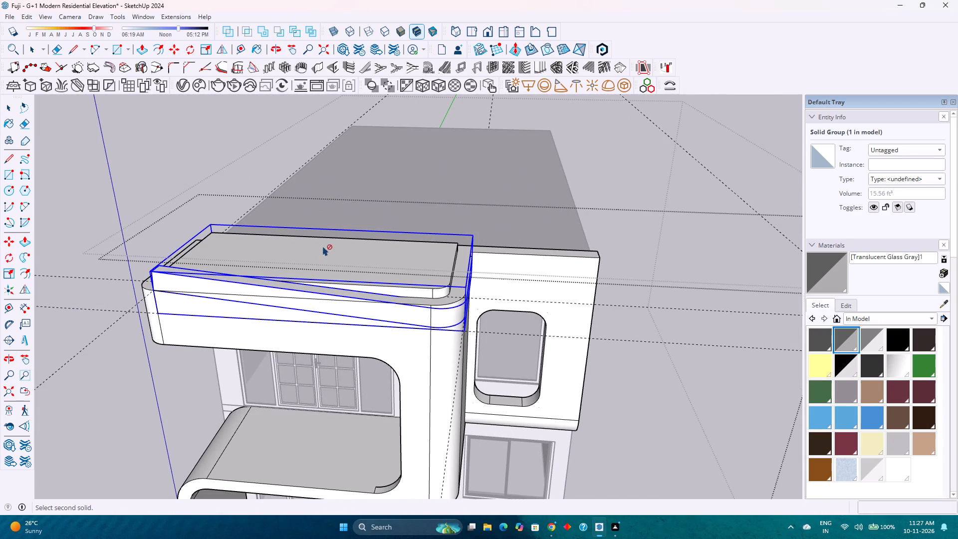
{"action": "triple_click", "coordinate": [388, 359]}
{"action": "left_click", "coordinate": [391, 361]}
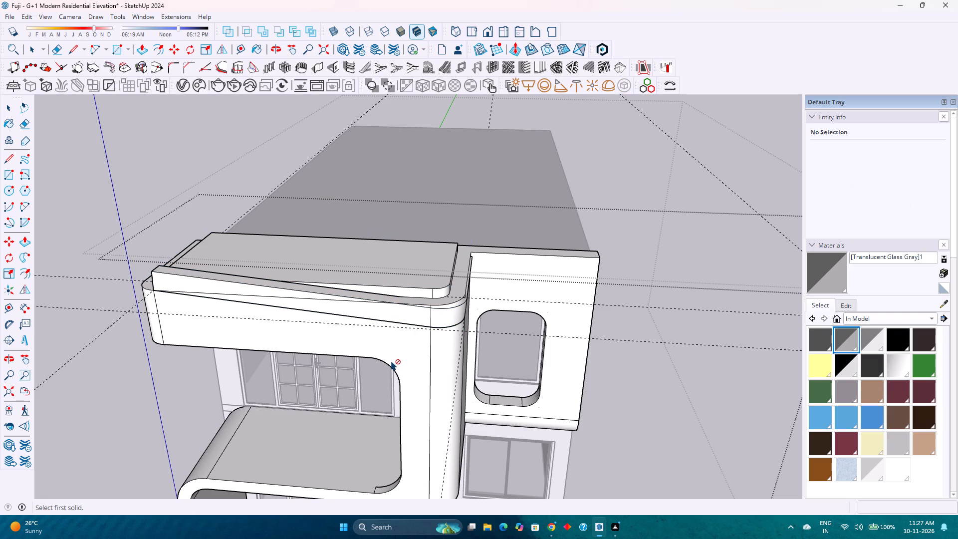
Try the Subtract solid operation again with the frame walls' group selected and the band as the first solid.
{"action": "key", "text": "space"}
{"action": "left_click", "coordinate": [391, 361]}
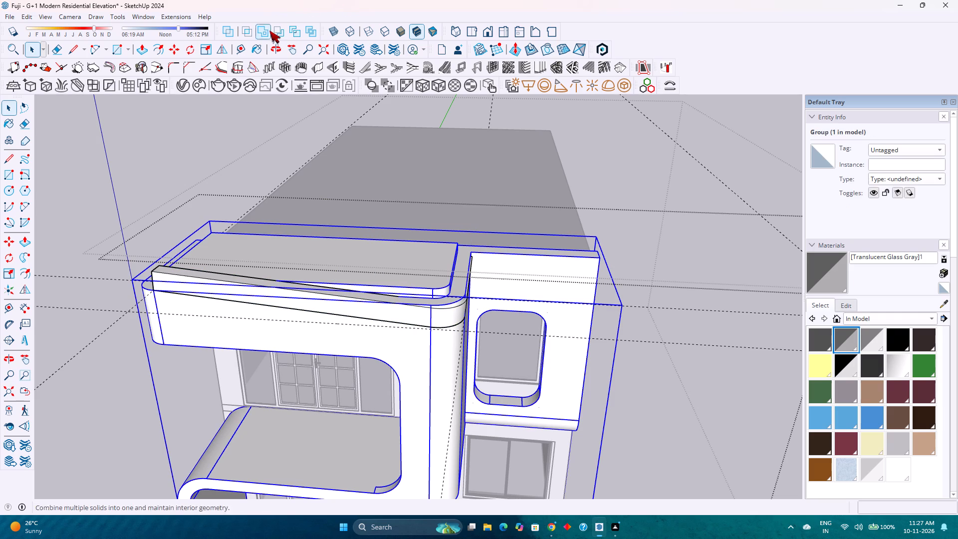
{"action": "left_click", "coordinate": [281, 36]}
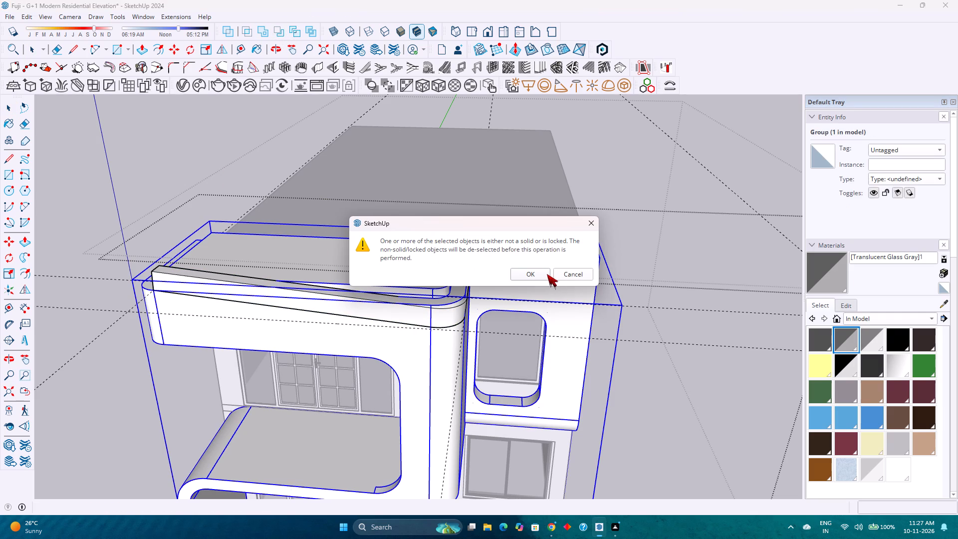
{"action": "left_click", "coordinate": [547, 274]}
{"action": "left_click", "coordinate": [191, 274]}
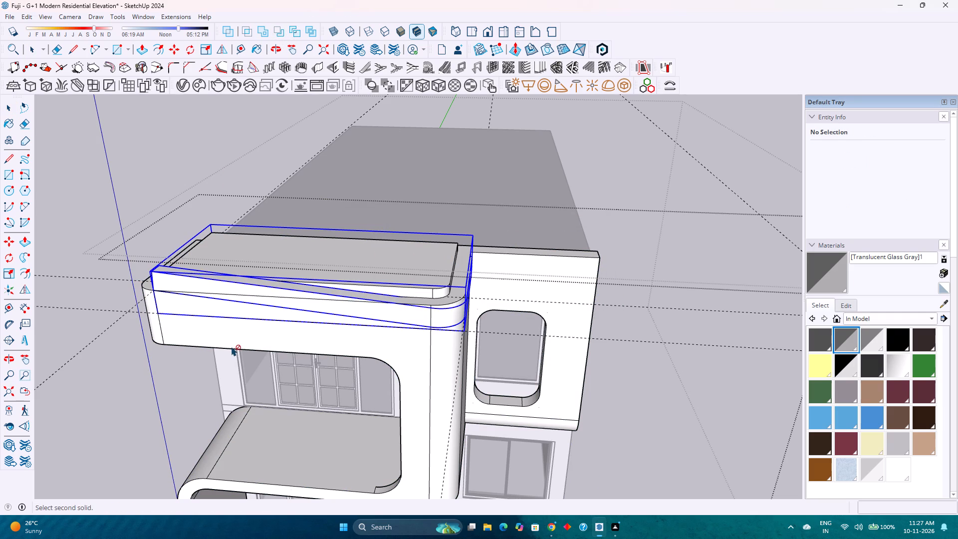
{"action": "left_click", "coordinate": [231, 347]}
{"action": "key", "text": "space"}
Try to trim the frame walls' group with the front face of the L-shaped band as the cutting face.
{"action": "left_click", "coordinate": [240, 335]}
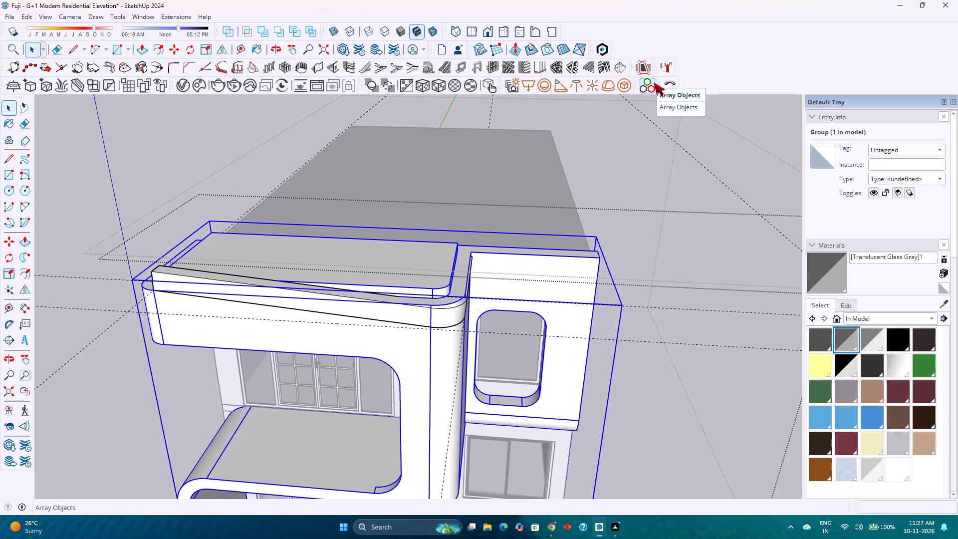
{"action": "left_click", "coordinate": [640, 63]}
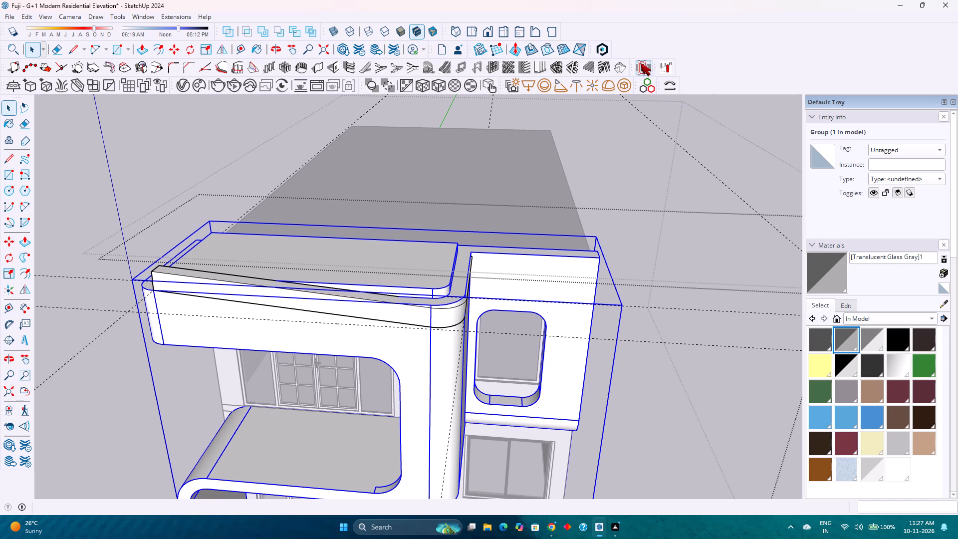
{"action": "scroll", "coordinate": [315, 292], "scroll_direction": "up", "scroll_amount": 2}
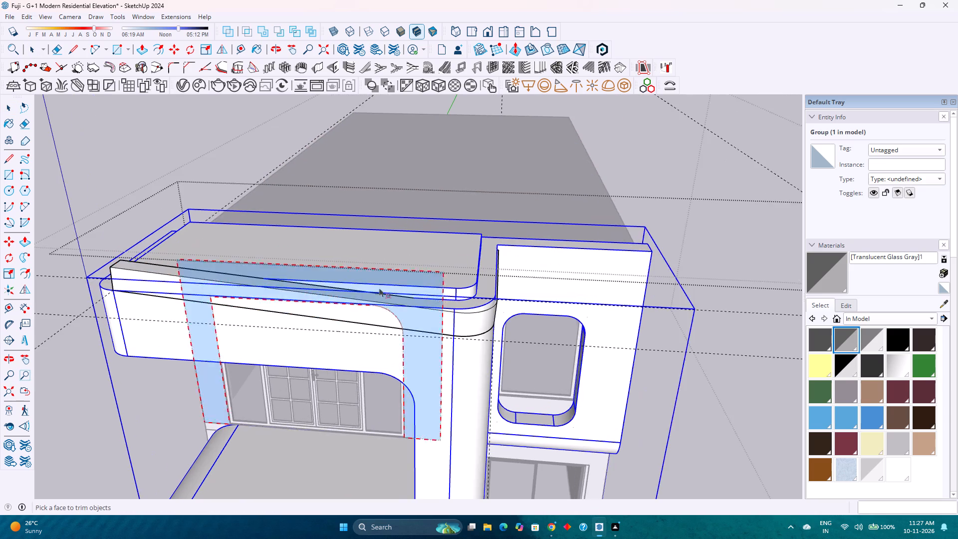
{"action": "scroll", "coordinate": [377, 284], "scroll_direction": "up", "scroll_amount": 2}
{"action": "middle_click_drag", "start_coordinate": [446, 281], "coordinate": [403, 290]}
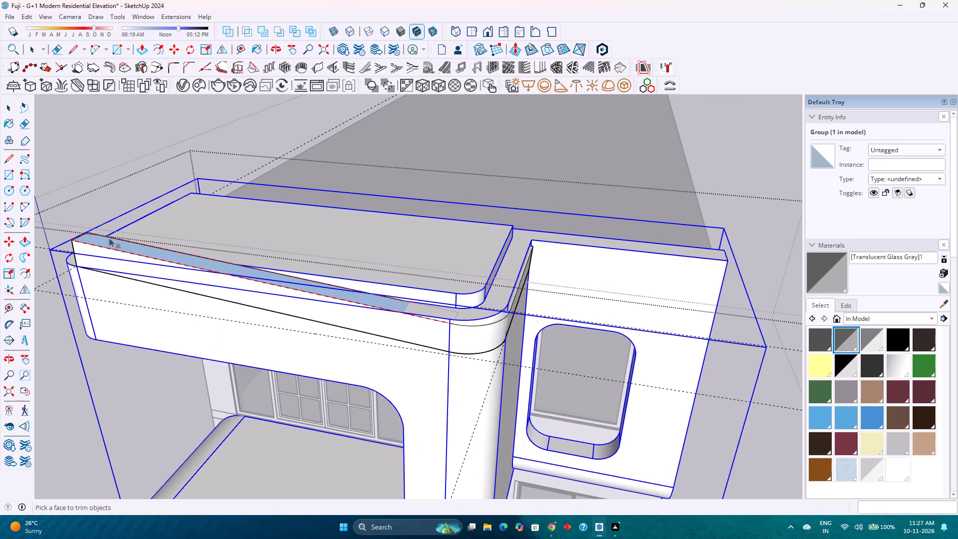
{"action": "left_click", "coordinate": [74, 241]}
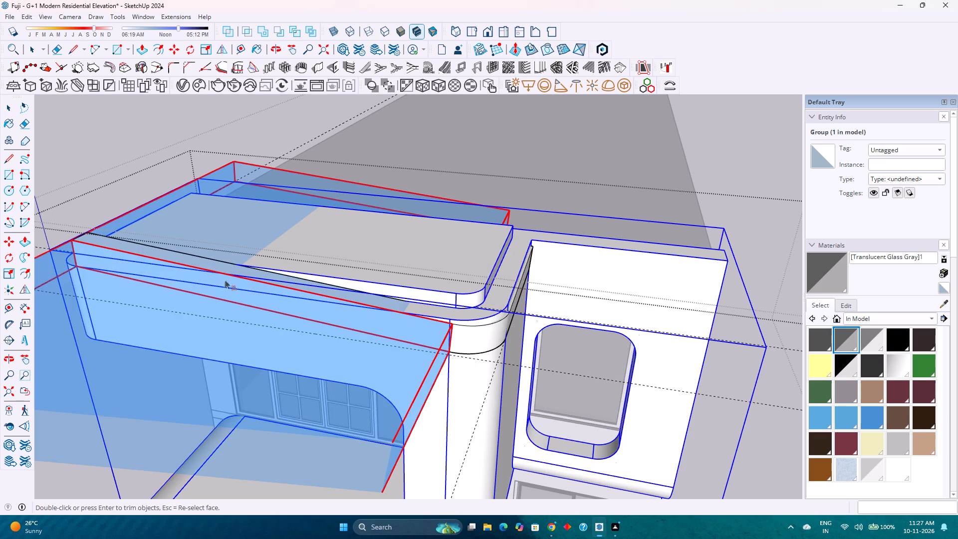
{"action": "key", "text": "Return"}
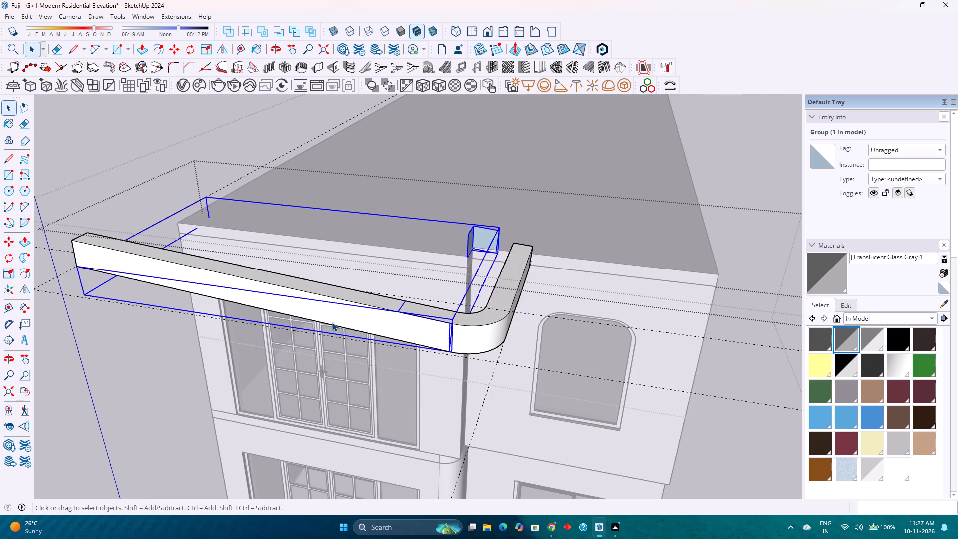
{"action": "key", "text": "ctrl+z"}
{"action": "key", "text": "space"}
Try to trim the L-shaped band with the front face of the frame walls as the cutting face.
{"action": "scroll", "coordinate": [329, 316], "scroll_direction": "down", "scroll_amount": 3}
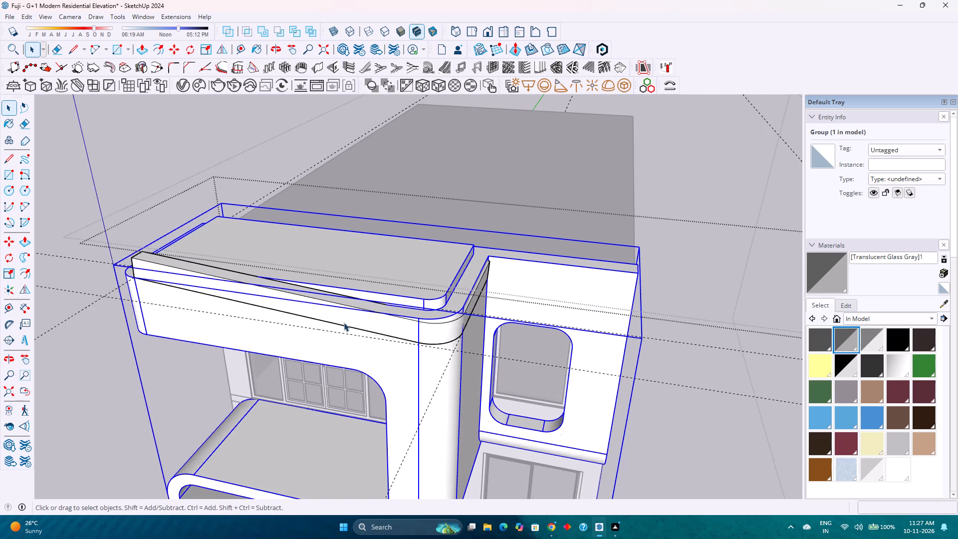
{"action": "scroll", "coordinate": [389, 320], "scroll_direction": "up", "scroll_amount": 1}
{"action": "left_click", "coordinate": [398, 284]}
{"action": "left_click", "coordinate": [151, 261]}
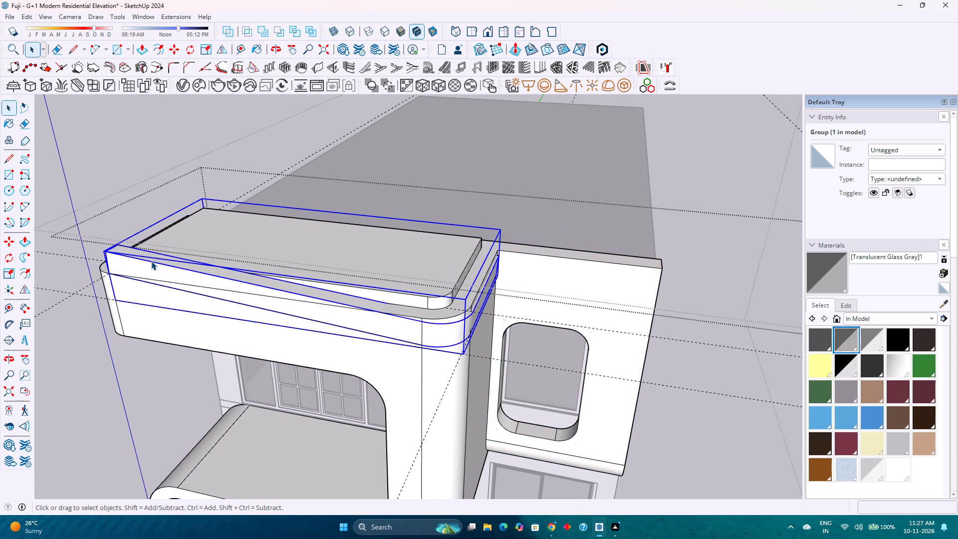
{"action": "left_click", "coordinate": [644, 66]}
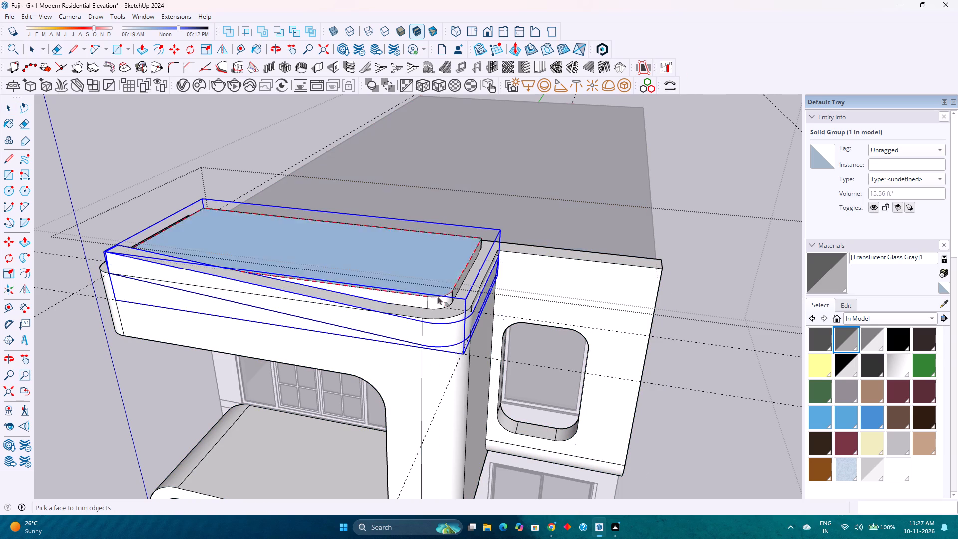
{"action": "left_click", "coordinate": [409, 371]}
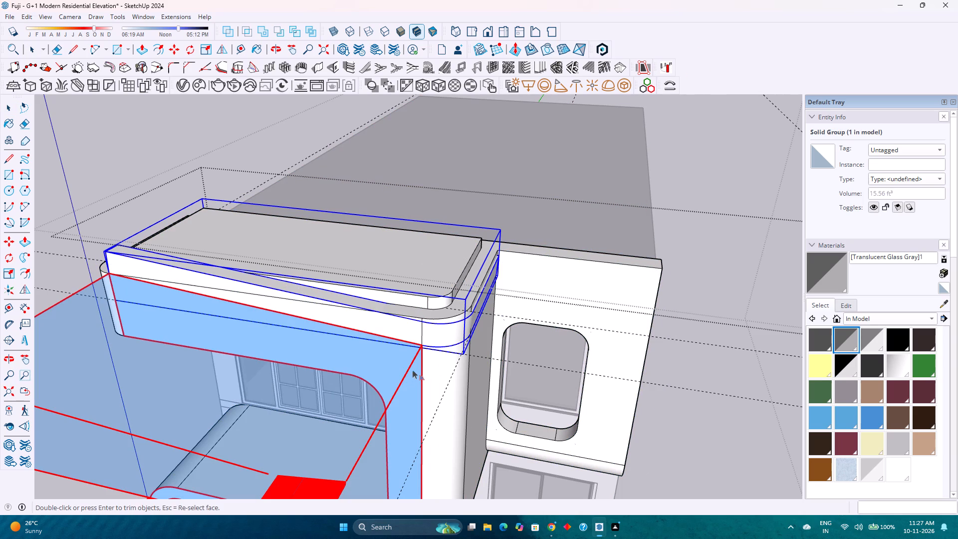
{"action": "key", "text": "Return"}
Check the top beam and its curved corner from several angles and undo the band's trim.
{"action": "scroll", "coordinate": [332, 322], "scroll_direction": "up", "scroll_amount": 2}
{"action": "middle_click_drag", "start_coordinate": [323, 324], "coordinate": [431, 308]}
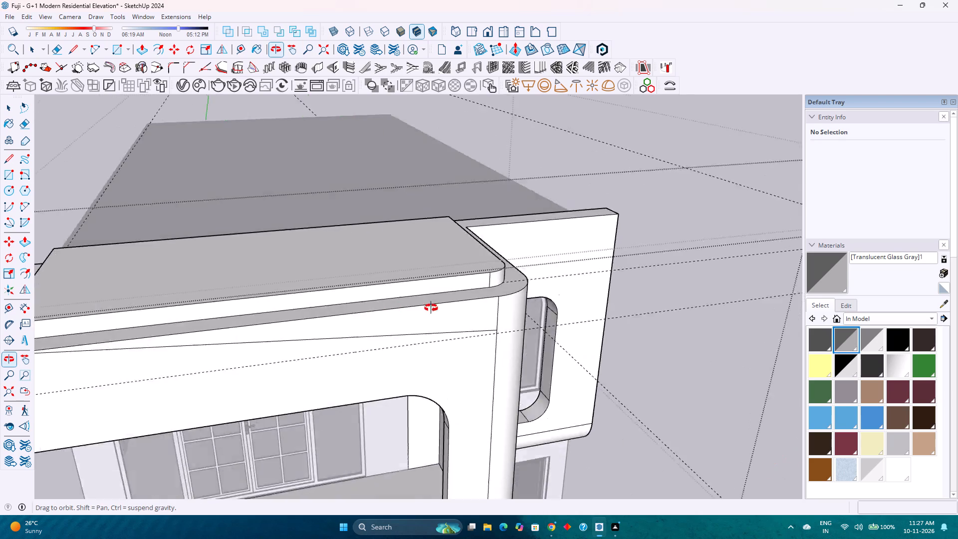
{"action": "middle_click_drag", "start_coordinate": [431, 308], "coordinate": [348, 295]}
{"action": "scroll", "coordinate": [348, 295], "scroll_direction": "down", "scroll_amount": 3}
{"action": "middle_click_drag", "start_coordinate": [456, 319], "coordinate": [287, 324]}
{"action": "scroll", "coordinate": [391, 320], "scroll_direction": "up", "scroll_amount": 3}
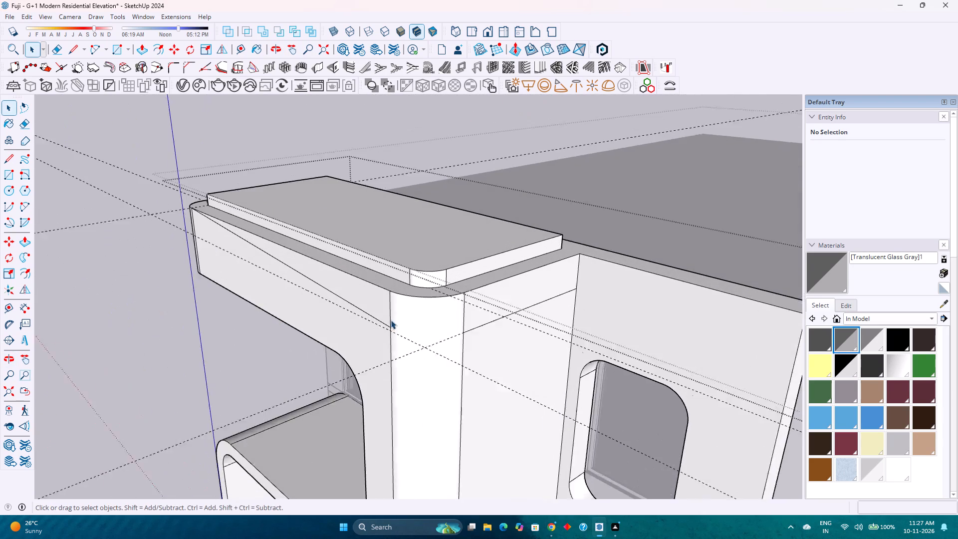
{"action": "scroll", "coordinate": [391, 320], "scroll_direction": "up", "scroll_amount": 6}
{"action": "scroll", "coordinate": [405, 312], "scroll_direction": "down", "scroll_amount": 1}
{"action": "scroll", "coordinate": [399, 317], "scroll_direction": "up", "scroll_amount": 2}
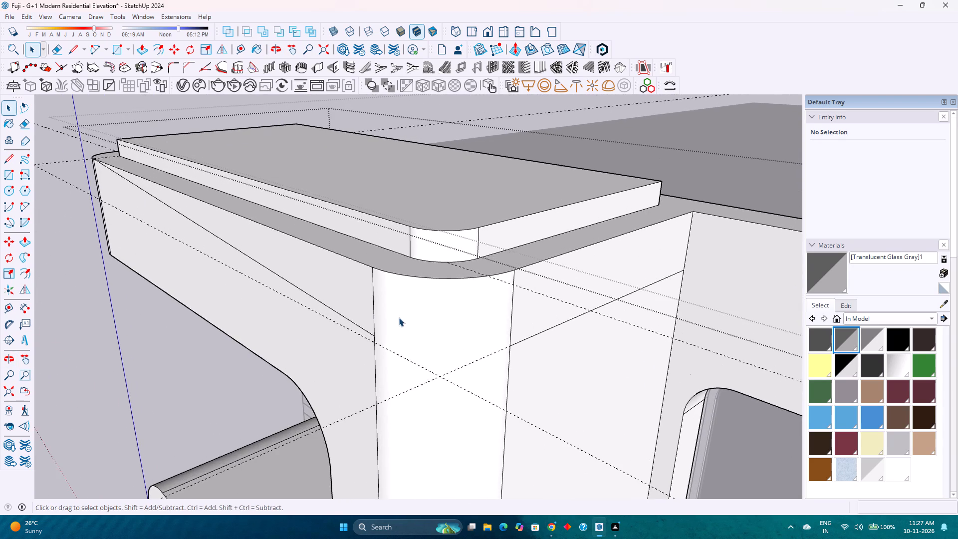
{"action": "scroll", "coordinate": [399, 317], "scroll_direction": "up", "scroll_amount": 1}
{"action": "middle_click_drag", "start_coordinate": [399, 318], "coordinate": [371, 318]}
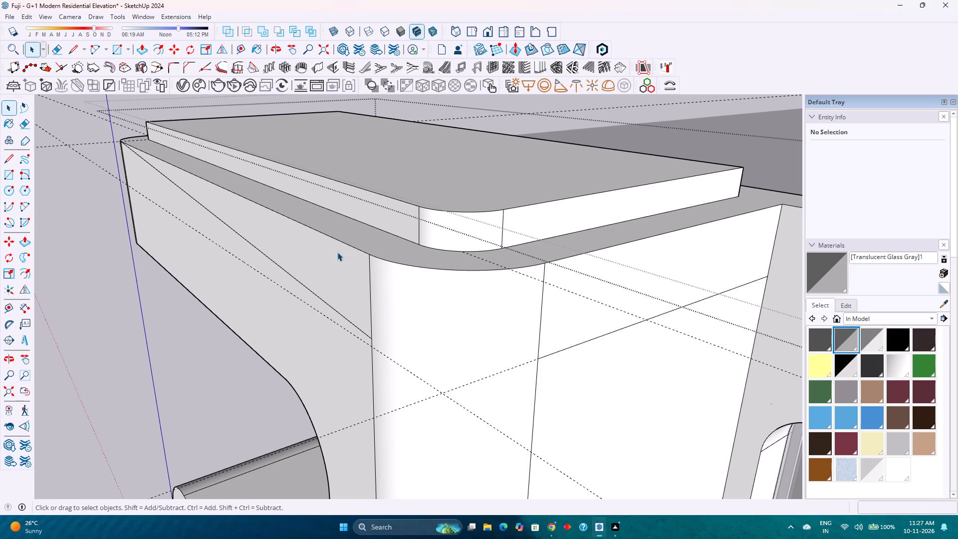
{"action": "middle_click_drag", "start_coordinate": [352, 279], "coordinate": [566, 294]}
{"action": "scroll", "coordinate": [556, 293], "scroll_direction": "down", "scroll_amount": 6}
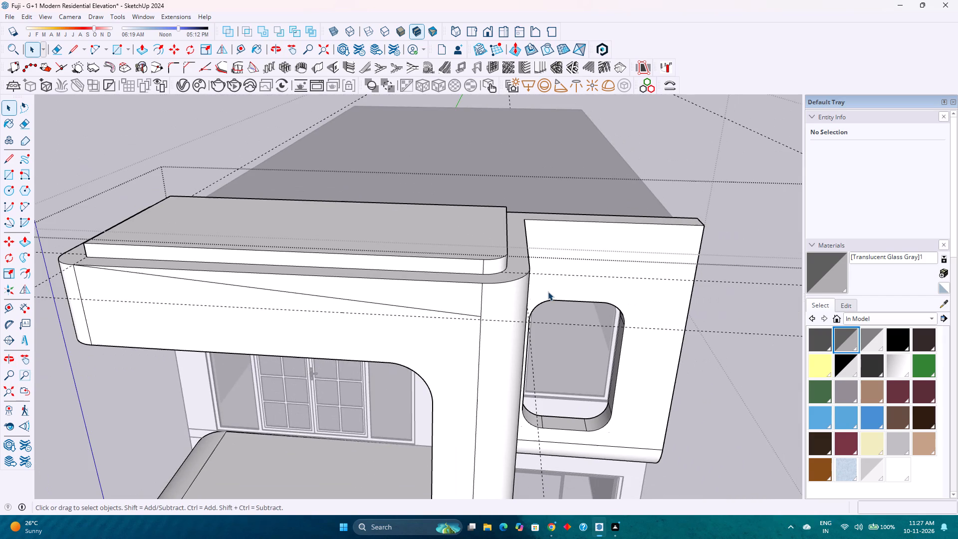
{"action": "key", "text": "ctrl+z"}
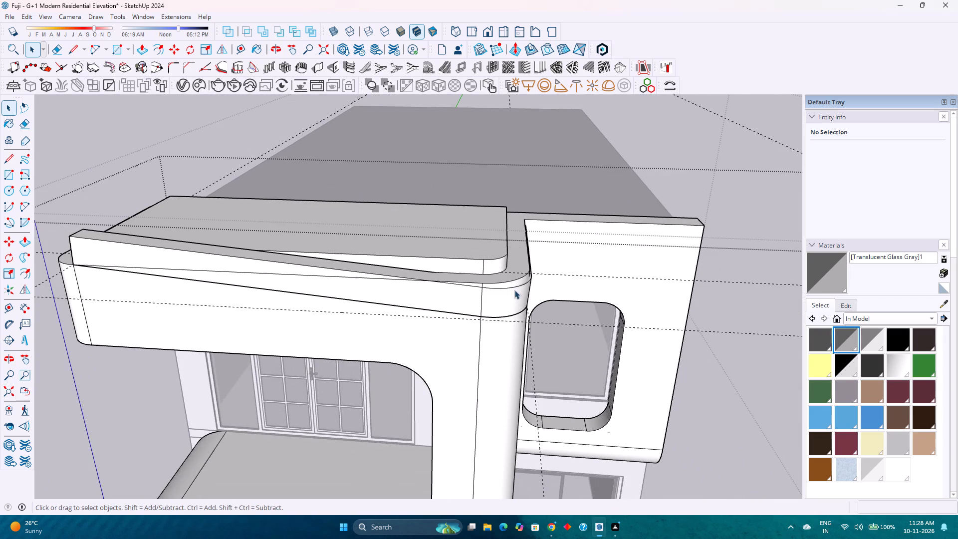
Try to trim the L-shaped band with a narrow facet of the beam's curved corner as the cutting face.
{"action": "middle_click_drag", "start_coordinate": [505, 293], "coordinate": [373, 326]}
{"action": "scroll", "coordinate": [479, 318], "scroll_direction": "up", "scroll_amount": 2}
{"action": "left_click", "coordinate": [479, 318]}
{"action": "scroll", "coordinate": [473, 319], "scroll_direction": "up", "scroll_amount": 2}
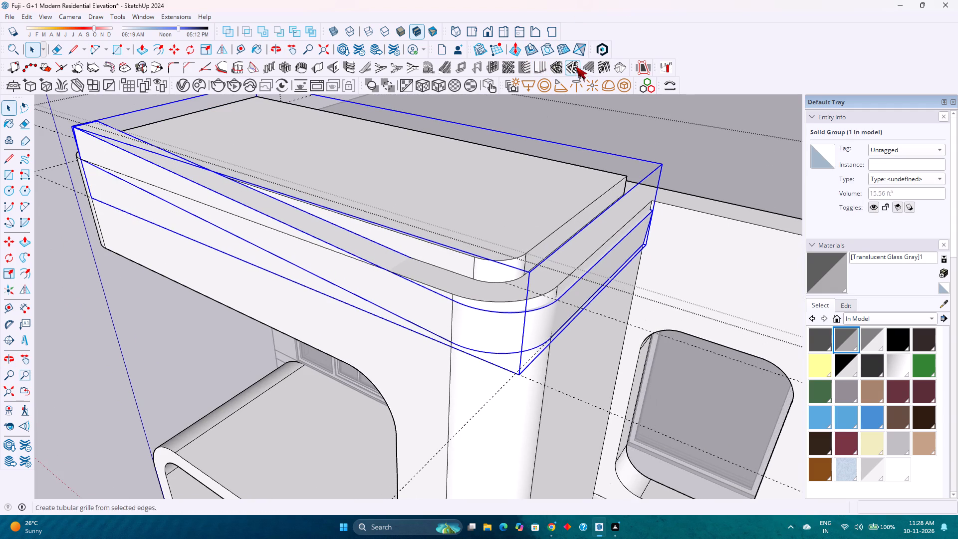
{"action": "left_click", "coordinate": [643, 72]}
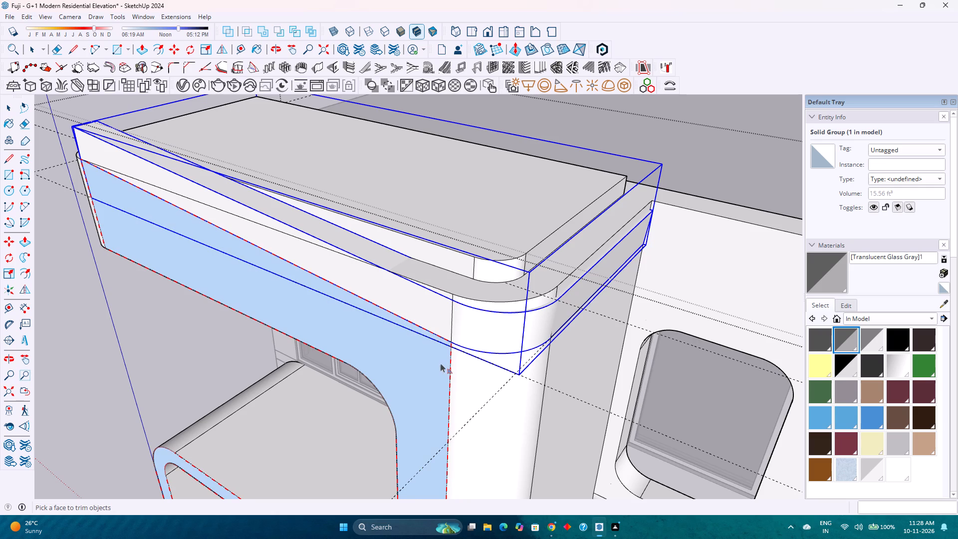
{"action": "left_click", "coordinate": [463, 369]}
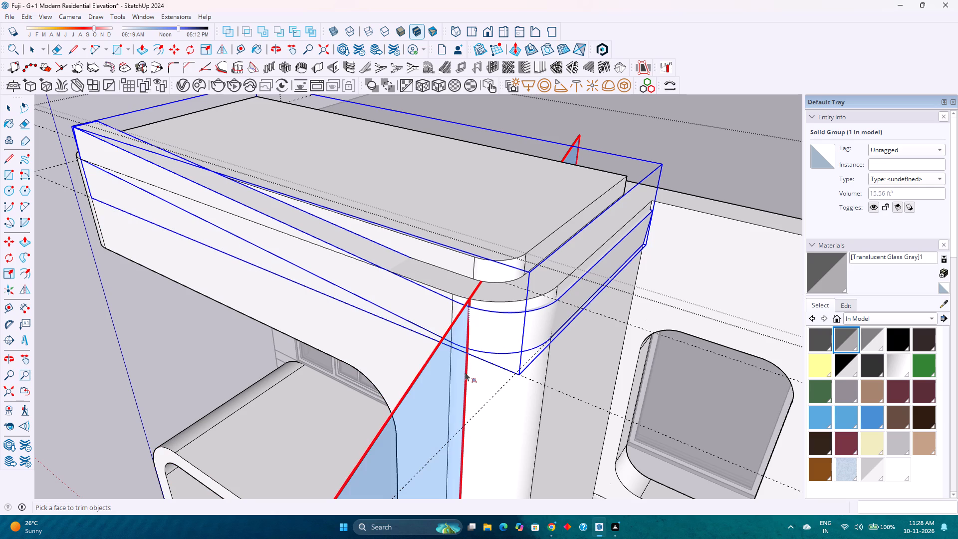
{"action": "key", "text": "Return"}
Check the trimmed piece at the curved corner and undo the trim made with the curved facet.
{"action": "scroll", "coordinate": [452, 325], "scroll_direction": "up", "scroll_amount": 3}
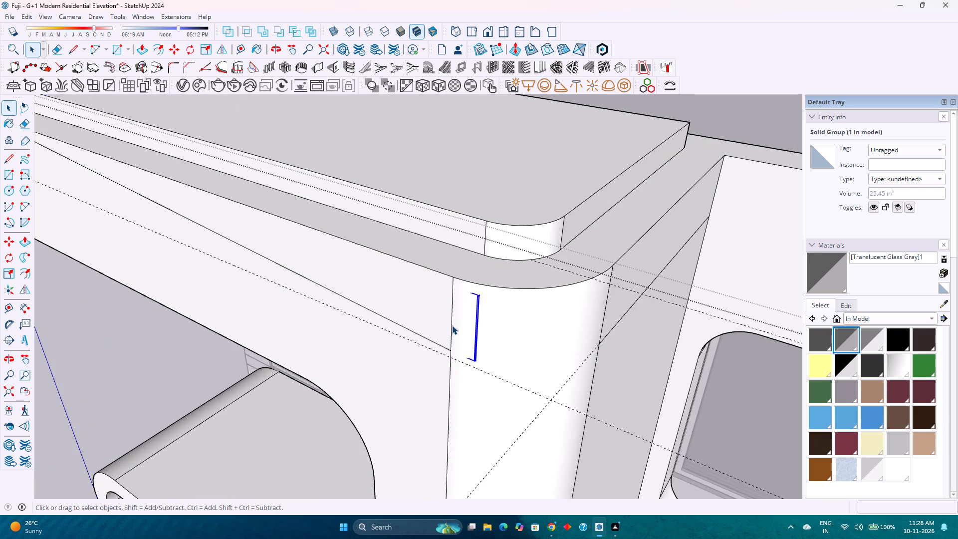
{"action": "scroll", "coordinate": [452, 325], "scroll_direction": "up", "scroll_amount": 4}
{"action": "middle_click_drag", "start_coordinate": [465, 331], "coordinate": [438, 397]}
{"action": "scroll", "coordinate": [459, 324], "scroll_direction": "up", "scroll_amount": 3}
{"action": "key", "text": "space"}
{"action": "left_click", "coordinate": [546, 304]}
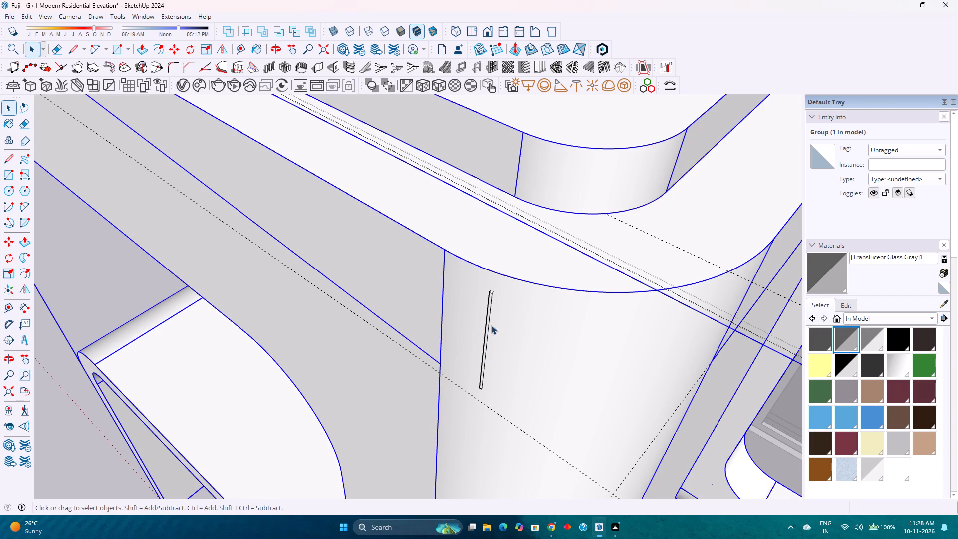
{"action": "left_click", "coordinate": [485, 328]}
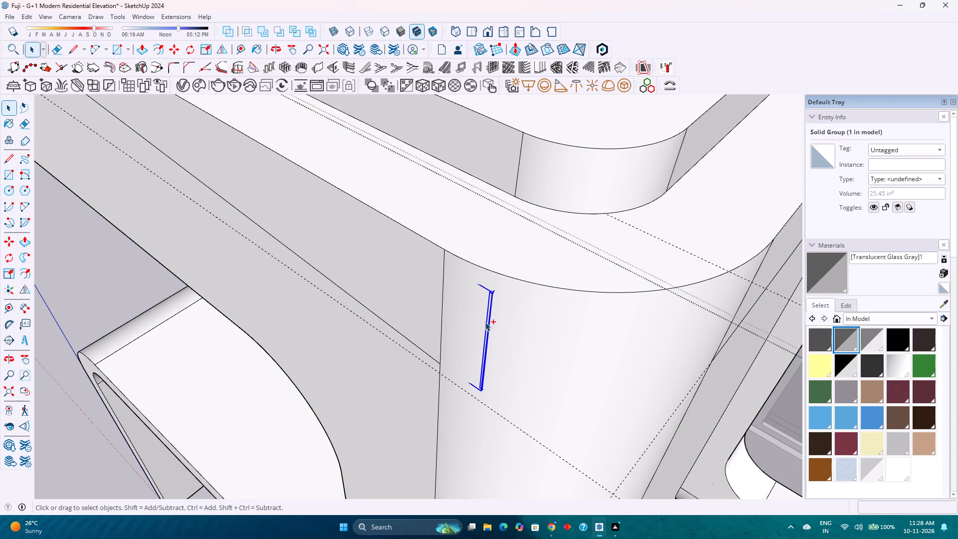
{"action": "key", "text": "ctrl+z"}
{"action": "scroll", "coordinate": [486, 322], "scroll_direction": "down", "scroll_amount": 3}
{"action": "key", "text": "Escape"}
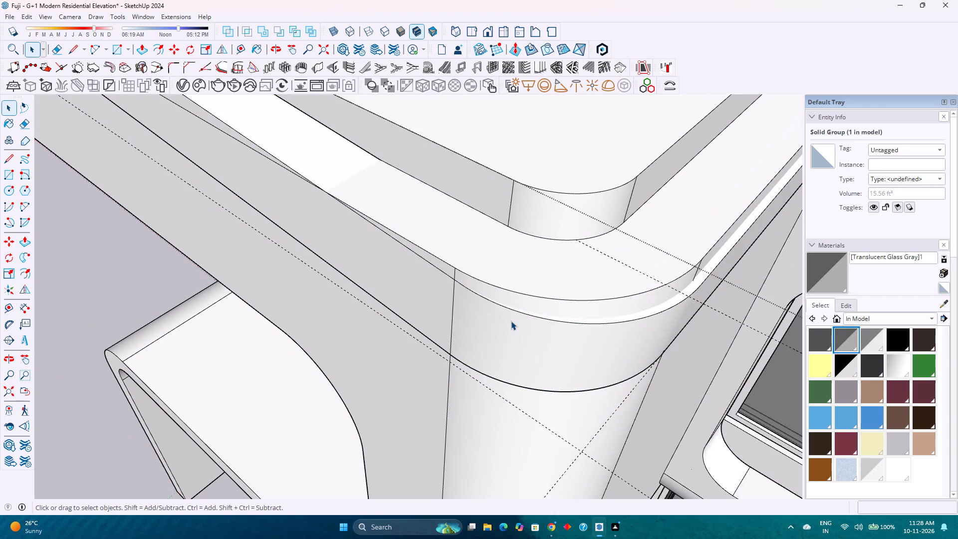
Examine how the L-shaped band meets the top beam along the front, curved corner and side return.
{"action": "scroll", "coordinate": [511, 321], "scroll_direction": "down", "scroll_amount": 2}
{"action": "left_click", "coordinate": [588, 324]}
{"action": "middle_click_drag", "start_coordinate": [591, 325], "coordinate": [531, 329]}
{"action": "double_click", "coordinate": [527, 337]}
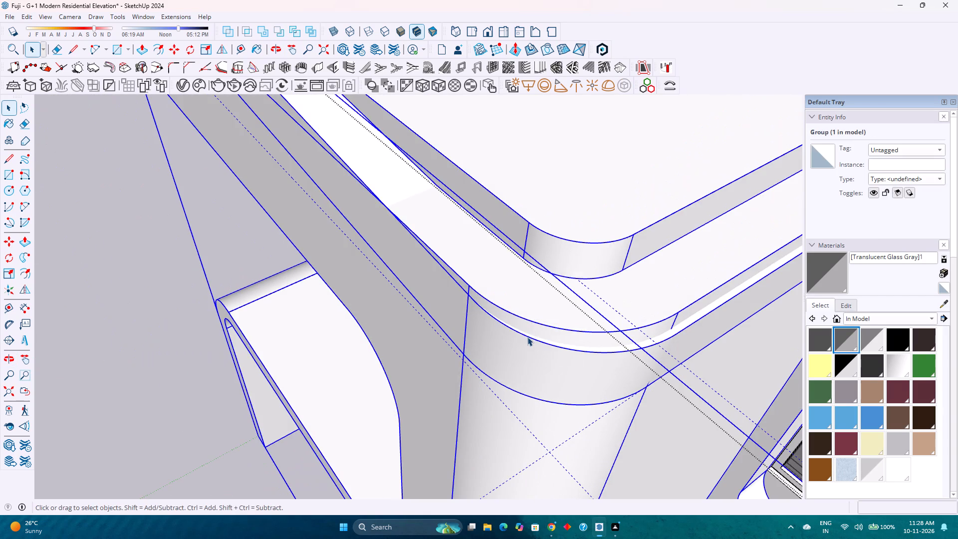
{"action": "middle_click_drag", "start_coordinate": [576, 373], "coordinate": [524, 315]}
{"action": "middle_click_drag", "start_coordinate": [585, 426], "coordinate": [503, 309]}
{"action": "scroll", "coordinate": [562, 357], "scroll_direction": "down", "scroll_amount": 2}
{"action": "middle_click_drag", "start_coordinate": [614, 428], "coordinate": [607, 420]}
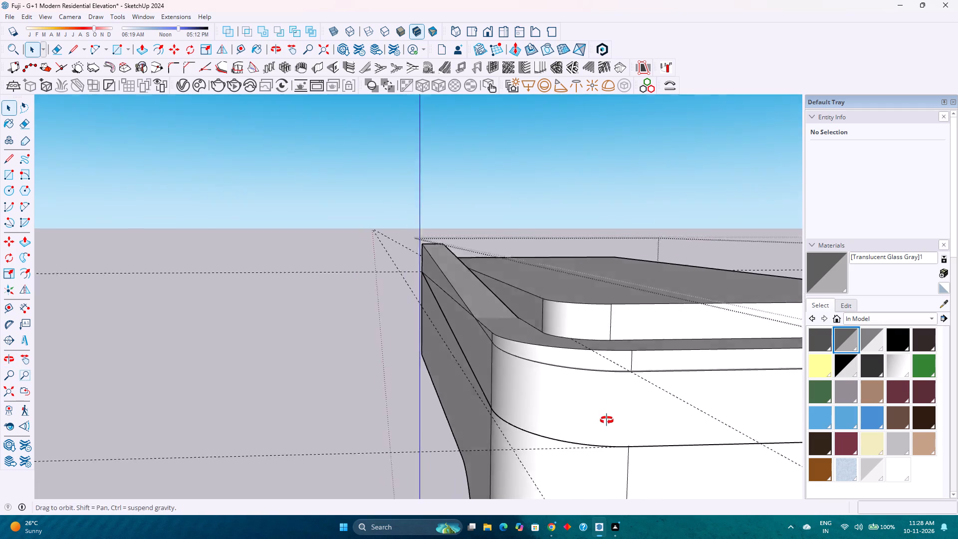
{"action": "middle_click_drag", "start_coordinate": [607, 420], "coordinate": [537, 318]}
{"action": "scroll", "coordinate": [588, 390], "scroll_direction": "up", "scroll_amount": 3}
{"action": "middle_click_drag", "start_coordinate": [635, 399], "coordinate": [930, 392]}
{"action": "scroll", "coordinate": [610, 358], "scroll_direction": "down", "scroll_amount": 4}
{"action": "key", "text": "Escape"}
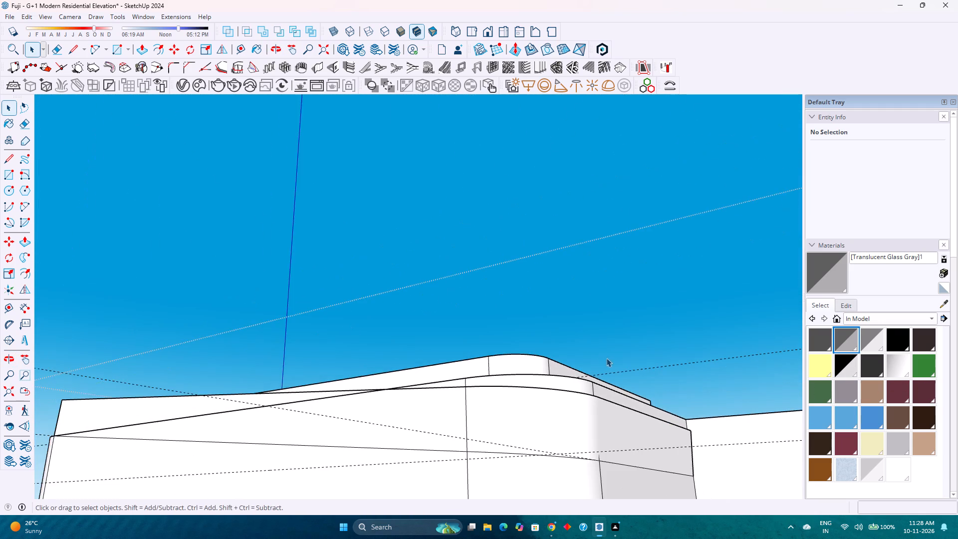
{"action": "scroll", "coordinate": [590, 361], "scroll_direction": "down", "scroll_amount": 4}
{"action": "middle_click_drag", "start_coordinate": [586, 380], "coordinate": [504, 297], "text": "shift"}
{"action": "left_click", "coordinate": [448, 299]}
{"action": "middle_click_drag", "start_coordinate": [433, 304], "coordinate": [482, 376]}
{"action": "triple_click", "coordinate": [476, 372]}
{"action": "scroll", "coordinate": [507, 381], "scroll_direction": "up", "scroll_amount": 3}
{"action": "middle_click_drag", "start_coordinate": [507, 381], "coordinate": [456, 393]}
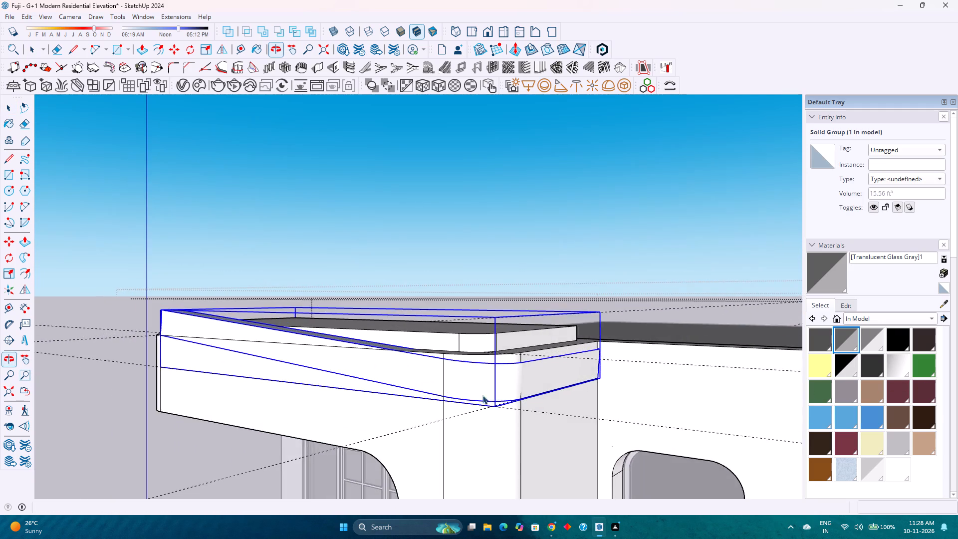
{"action": "middle_click_drag", "start_coordinate": [510, 392], "coordinate": [454, 374]}
{"action": "scroll", "coordinate": [543, 357], "scroll_direction": "up", "scroll_amount": 8}
{"action": "middle_click_drag", "start_coordinate": [554, 350], "coordinate": [589, 452]}
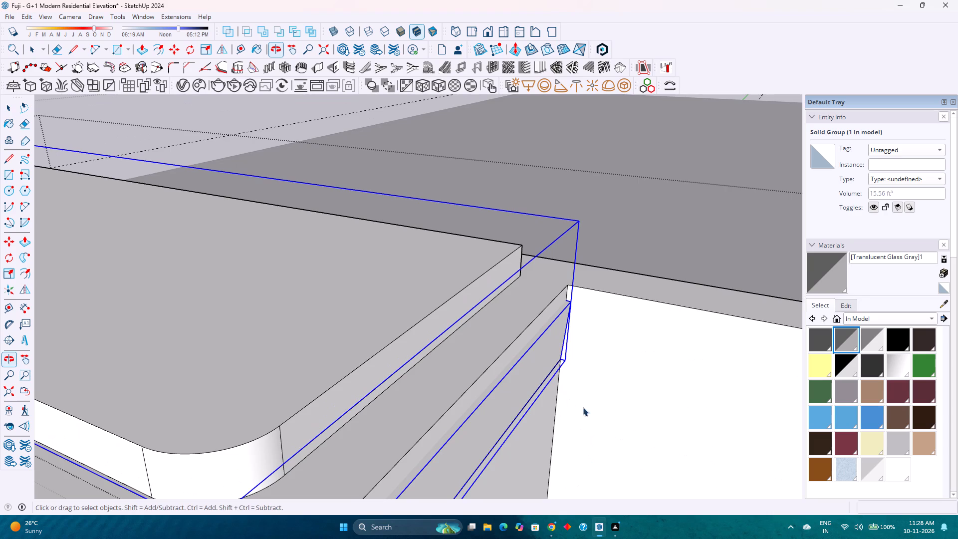
{"action": "scroll", "coordinate": [556, 347], "scroll_direction": "down", "scroll_amount": 8}
{"action": "scroll", "coordinate": [527, 389], "scroll_direction": "up", "scroll_amount": 3}
{"action": "middle_click_drag", "start_coordinate": [502, 390], "coordinate": [498, 371]}
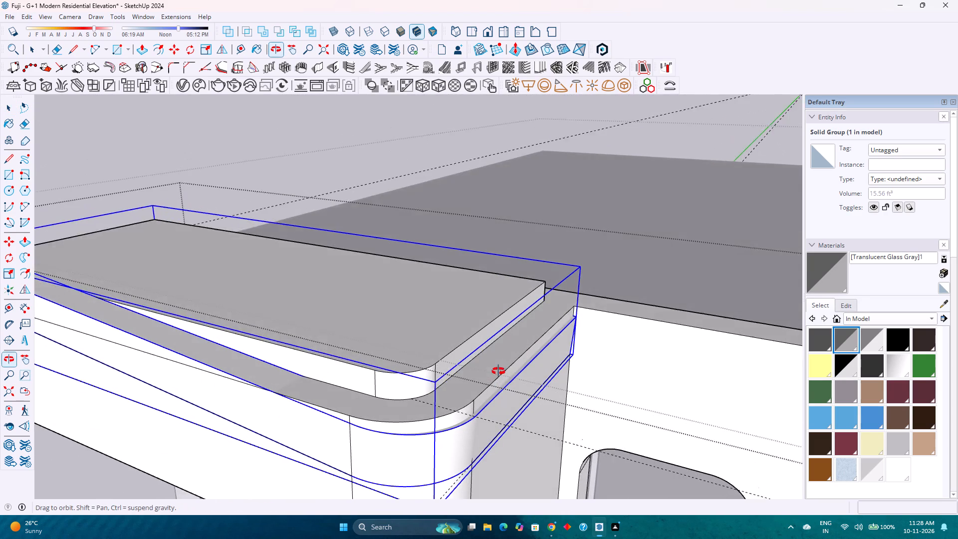
{"action": "middle_click_drag", "start_coordinate": [498, 371], "coordinate": [501, 365]}
{"action": "scroll", "coordinate": [491, 399], "scroll_direction": "down", "scroll_amount": 4}
{"action": "scroll", "coordinate": [466, 436], "scroll_direction": "up", "scroll_amount": 15}
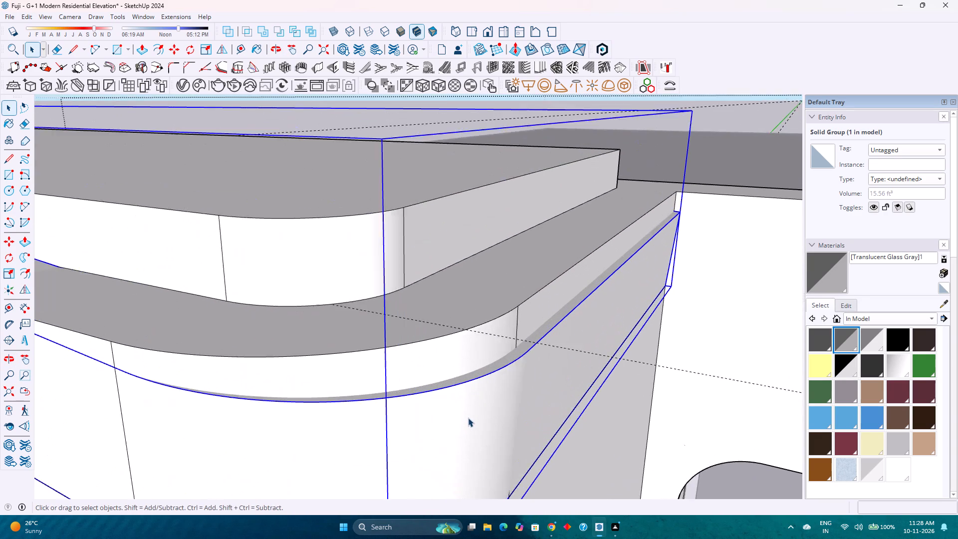
{"action": "scroll", "coordinate": [468, 417], "scroll_direction": "down", "scroll_amount": 3}
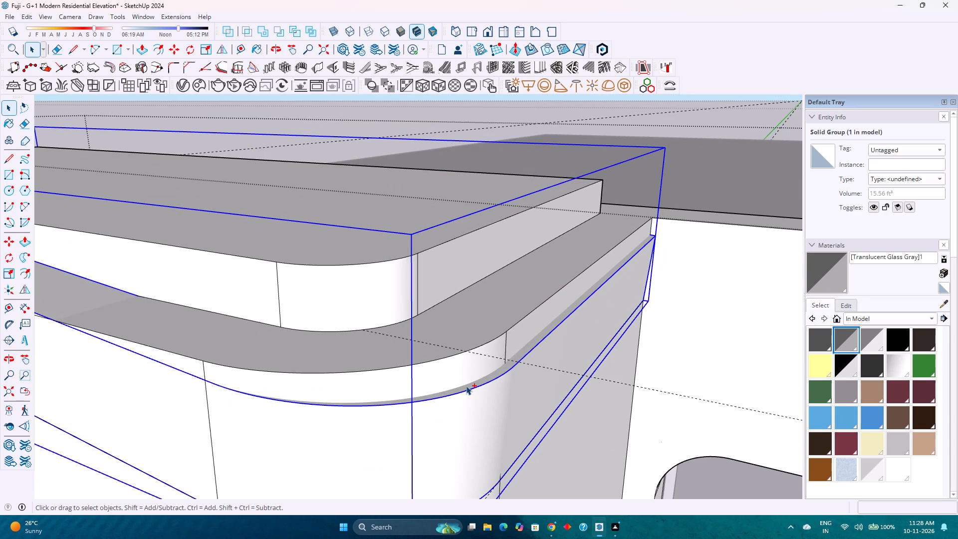
Undo the earlier placement of the L-shaped band, back to its position clear of the frame walls.
{"action": "key", "text": "ctrl+z"}
{"action": "key", "text": "ctrl+z"}
{"action": "key", "text": "ctrl+z"}
{"action": "key", "text": "ctrl+z"}
{"action": "key", "text": "ctrl+z"}
{"action": "key", "text": "ctrl+z"}
{"action": "key", "text": "ctrl+z"}
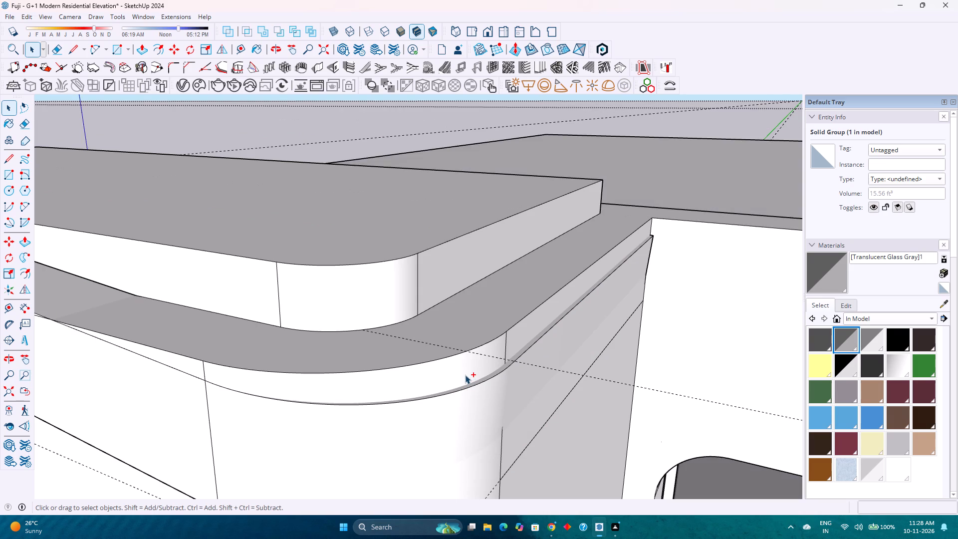
{"action": "key", "text": "ctrl+z"}
{"action": "scroll", "coordinate": [465, 375], "scroll_direction": "down", "scroll_amount": 20}
{"action": "scroll", "coordinate": [465, 375], "scroll_direction": "down", "scroll_amount": 1}
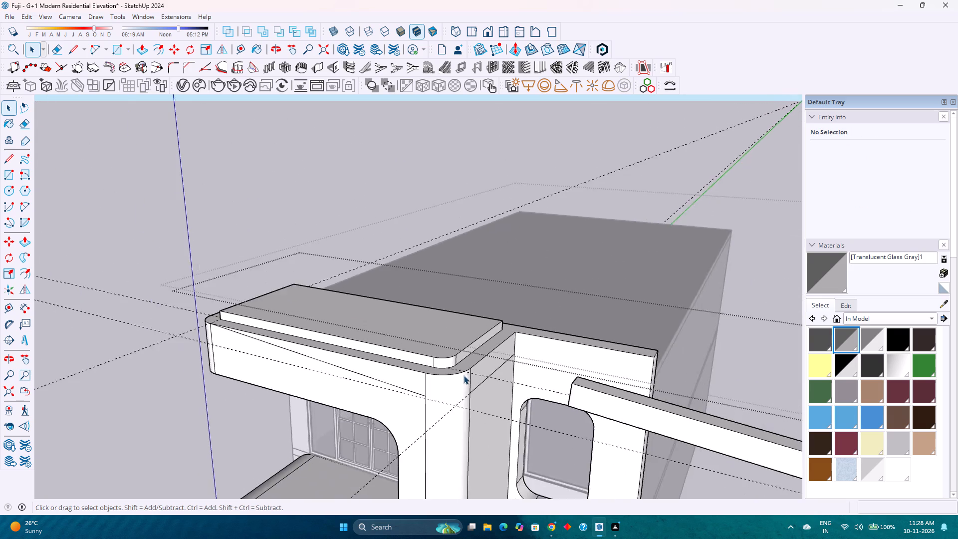
Examine the detached L-shaped band and the frame walls from the front and the side.
{"action": "middle_click_drag", "start_coordinate": [462, 375], "coordinate": [683, 390]}
{"action": "middle_click_drag", "start_coordinate": [651, 373], "coordinate": [404, 366], "text": "shift"}
{"action": "scroll", "coordinate": [658, 281], "scroll_direction": "up", "scroll_amount": 5}
{"action": "middle_click_drag", "start_coordinate": [646, 283], "coordinate": [500, 302]}
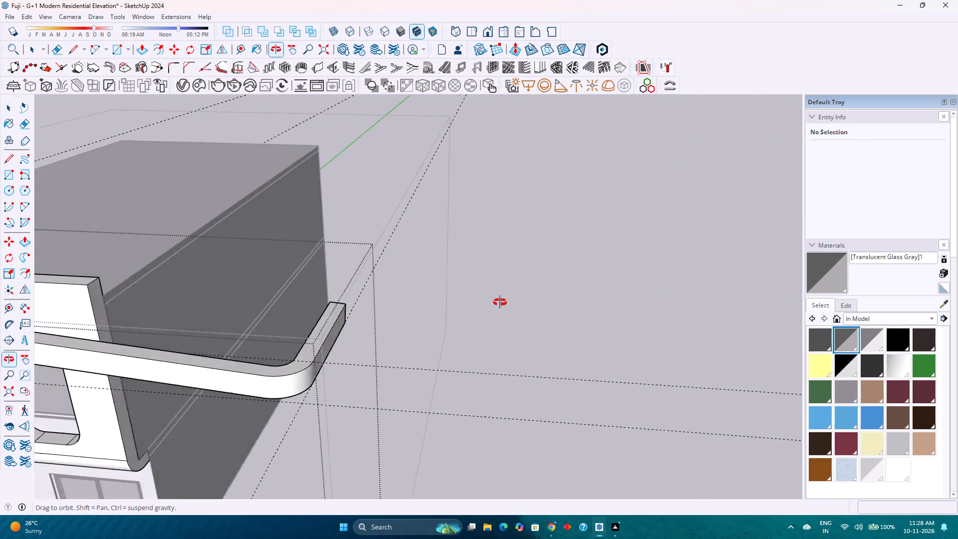
{"action": "middle_click_drag", "start_coordinate": [500, 302], "coordinate": [426, 307]}
{"action": "scroll", "coordinate": [335, 293], "scroll_direction": "up", "scroll_amount": 1, "text": "shift"}
{"action": "middle_click_drag", "start_coordinate": [335, 293], "coordinate": [606, 355], "text": "shift"}
{"action": "scroll", "coordinate": [606, 355], "scroll_direction": "down", "scroll_amount": 3}
{"action": "middle_click_drag", "start_coordinate": [631, 367], "coordinate": [411, 343]}
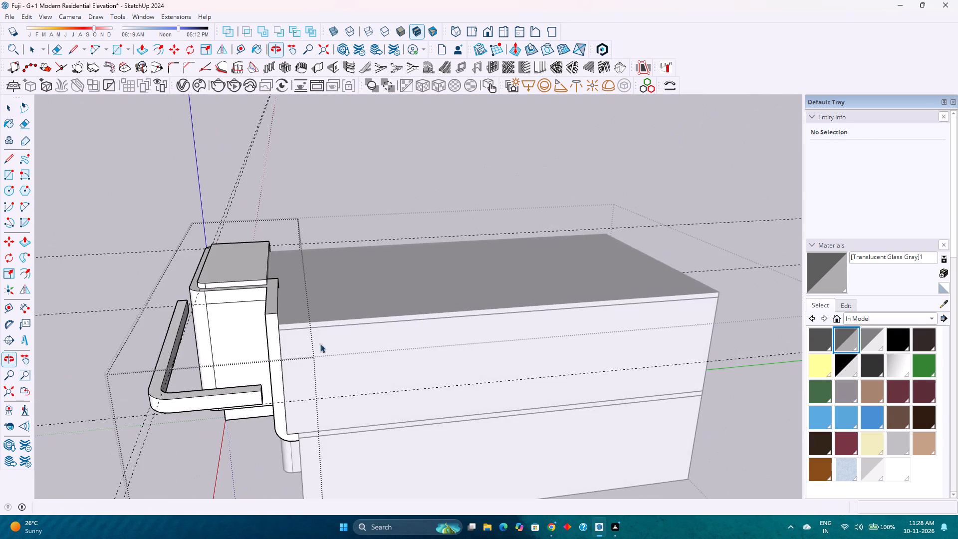
{"action": "middle_click_drag", "start_coordinate": [266, 344], "coordinate": [480, 340], "text": "shift"}
{"action": "scroll", "coordinate": [389, 389], "scroll_direction": "up", "scroll_amount": 4}
{"action": "scroll", "coordinate": [447, 373], "scroll_direction": "up", "scroll_amount": 1}
{"action": "middle_click_drag", "start_coordinate": [447, 373], "coordinate": [752, 356]}
{"action": "scroll", "coordinate": [725, 344], "scroll_direction": "down", "scroll_amount": 2}
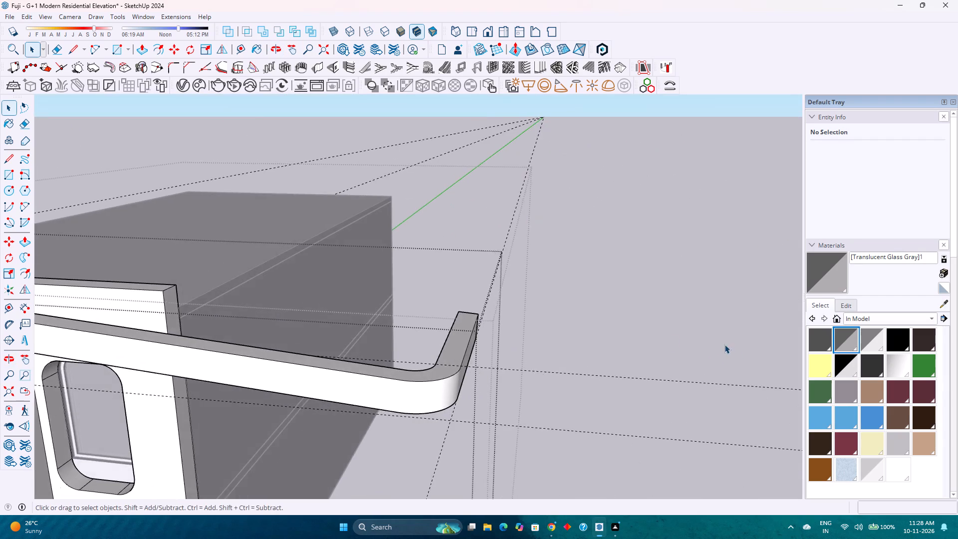
{"action": "middle_click_drag", "start_coordinate": [388, 334], "coordinate": [489, 328]}
{"action": "scroll", "coordinate": [489, 328], "scroll_direction": "down", "scroll_amount": 2}
{"action": "middle_click_drag", "start_coordinate": [601, 329], "coordinate": [436, 330]}
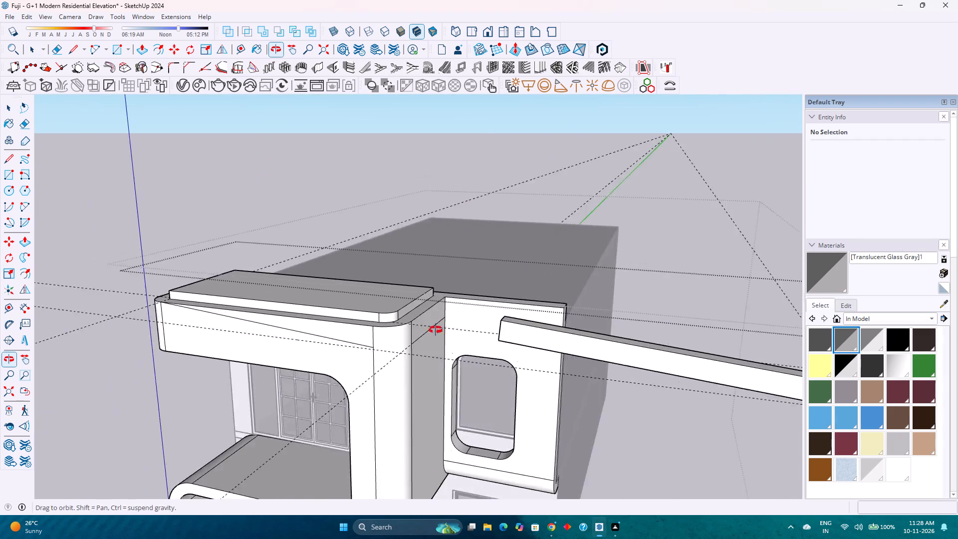
{"action": "middle_click_drag", "start_coordinate": [436, 330], "coordinate": [375, 327]}
{"action": "scroll", "coordinate": [375, 326], "scroll_direction": "down", "scroll_amount": 4}
{"action": "middle_click_drag", "start_coordinate": [544, 355], "coordinate": [414, 361]}
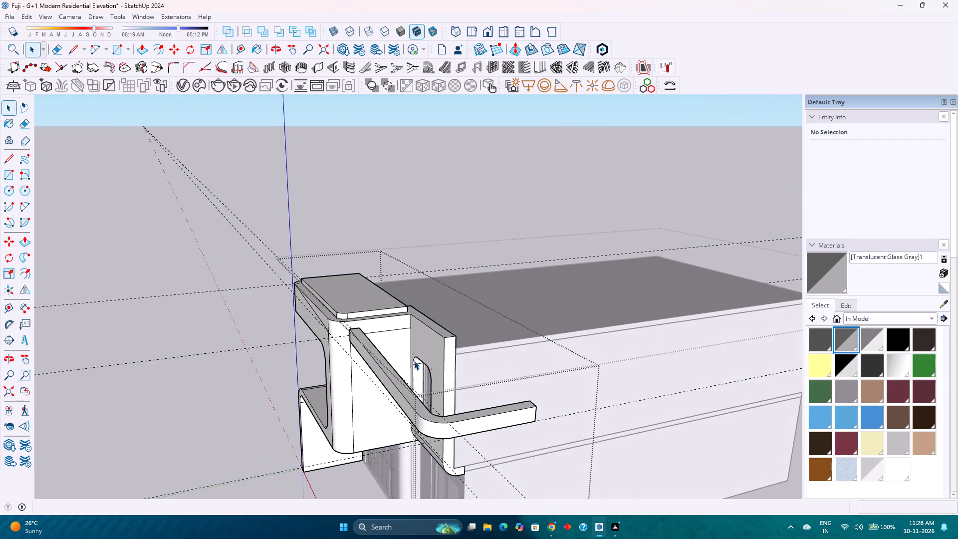
{"action": "middle_click_drag", "start_coordinate": [414, 360], "coordinate": [614, 380]}
Undo the band's solid form back to its L-shaped path line with the rounded corner and end profile.
{"action": "key", "text": "ctrl+z"}
{"action": "key", "text": "ctrl+z"}
{"action": "key", "text": "ctrl+z"}
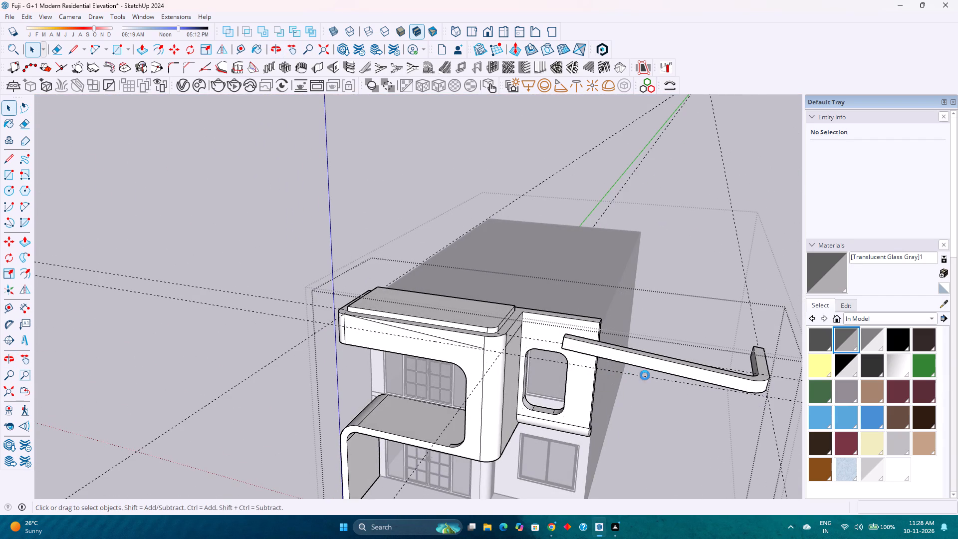
{"action": "key", "text": "ctrl+z"}
{"action": "key", "text": "ctrl+z"}
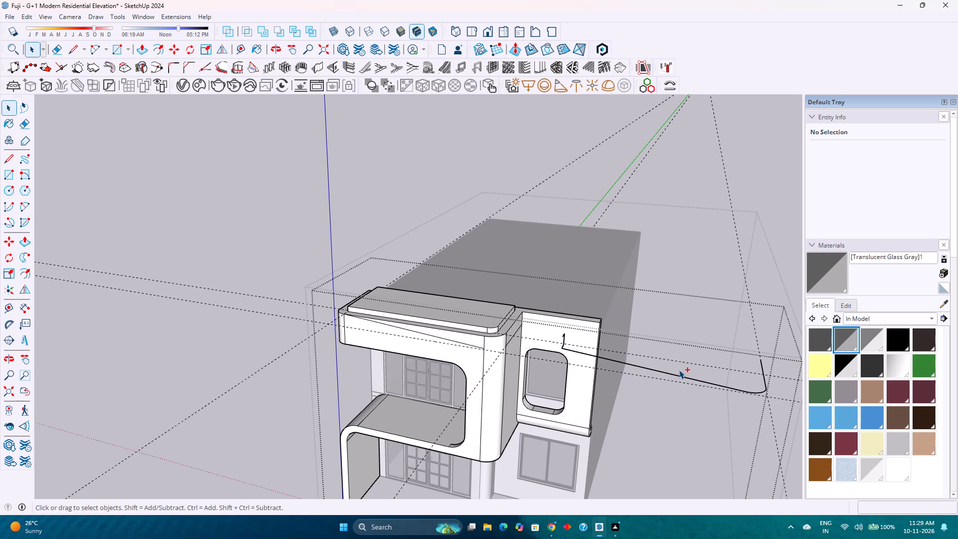
Redo the end profile and extrude it with Follow Me along only the straight front line of the L-shaped path.
{"action": "key", "text": "ctrl+i"}
{"action": "key", "text": "ctrl+u"}
{"action": "key", "text": "ctrl+y"}
{"action": "left_click", "coordinate": [636, 365]}
{"action": "left_click", "coordinate": [29, 259]}
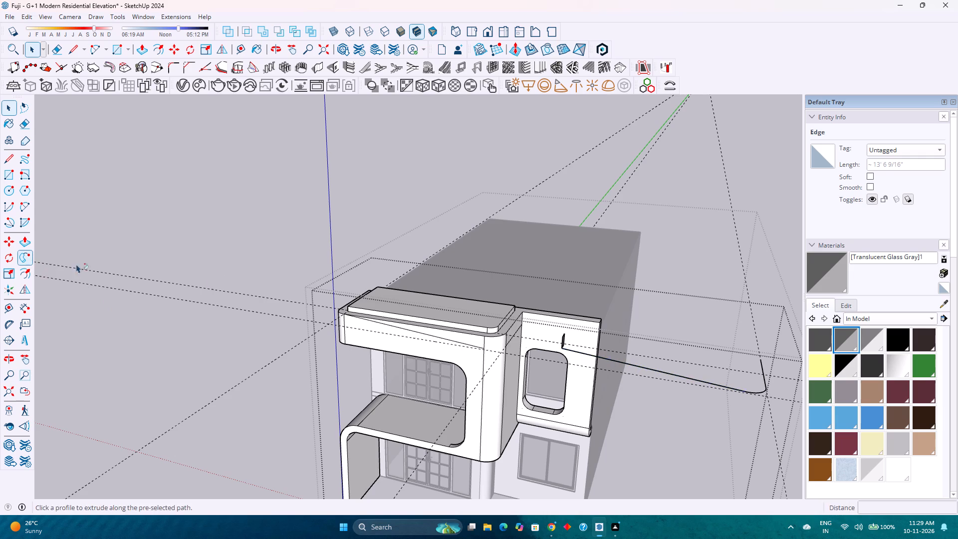
{"action": "middle_click_drag", "start_coordinate": [461, 291], "coordinate": [581, 330]}
{"action": "scroll", "coordinate": [717, 330], "scroll_direction": "up", "scroll_amount": 2}
{"action": "left_click", "coordinate": [670, 344]}
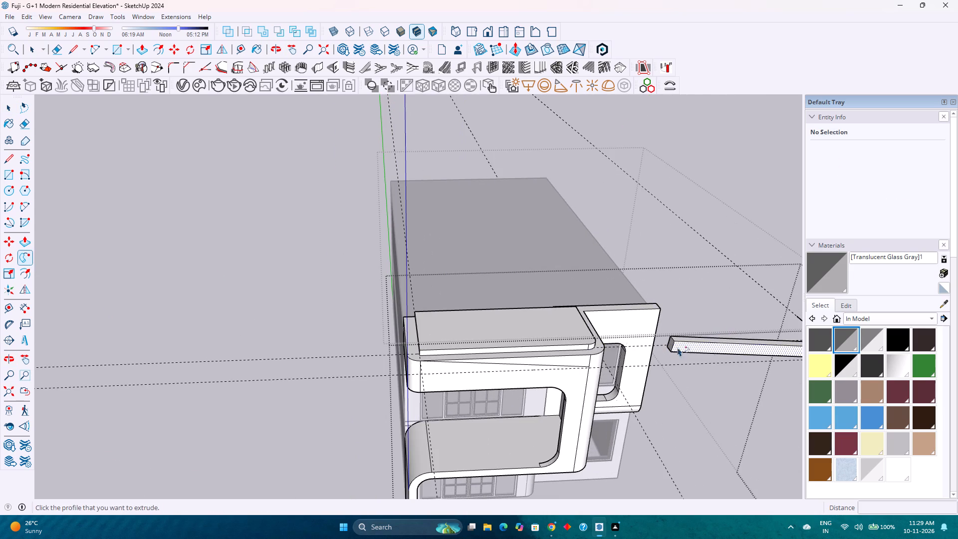
Draw a vertical rectangular profile, 9" wide and 1' high, at the free end of the path's short side leg.
{"action": "middle_click_drag", "start_coordinate": [709, 352], "coordinate": [525, 337]}
{"action": "scroll", "coordinate": [516, 345], "scroll_direction": "down", "scroll_amount": 1}
{"action": "scroll", "coordinate": [546, 434], "scroll_direction": "up", "scroll_amount": 4}
{"action": "middle_click_drag", "start_coordinate": [532, 450], "coordinate": [509, 439]}
{"action": "middle_click", "coordinate": [509, 439]}
{"action": "scroll", "coordinate": [530, 407], "scroll_direction": "up", "scroll_amount": 3}
{"action": "middle_click_drag", "start_coordinate": [543, 404], "coordinate": [506, 407]}
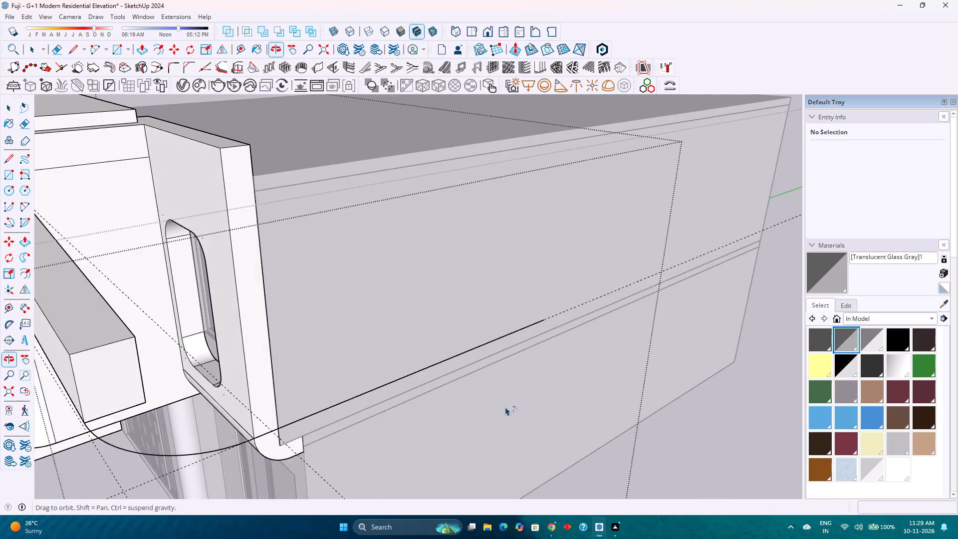
{"action": "scroll", "coordinate": [506, 395], "scroll_direction": "down", "scroll_amount": 5}
{"action": "middle_click_drag", "start_coordinate": [554, 376], "coordinate": [387, 398]}
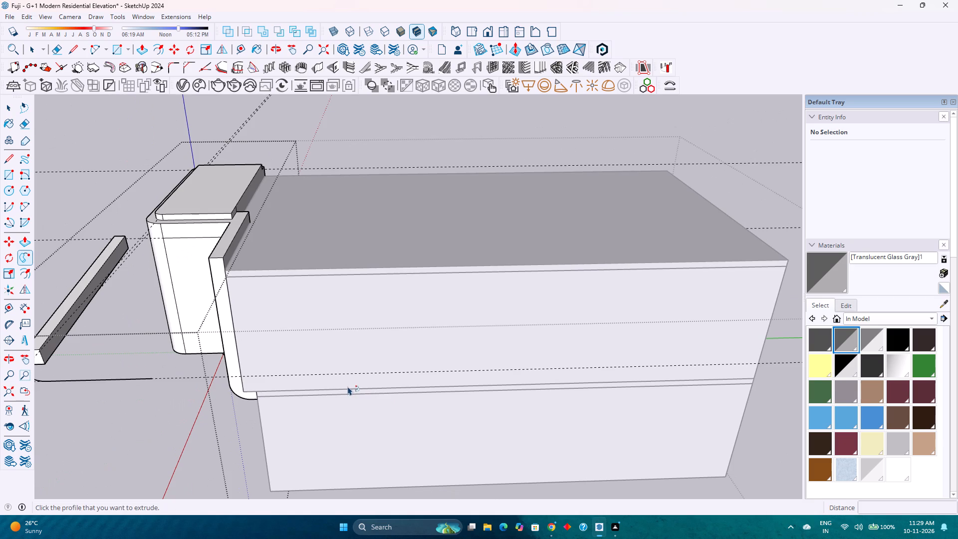
{"action": "middle_click_drag", "start_coordinate": [342, 386], "coordinate": [529, 384], "text": "shift"}
{"action": "middle_click_drag", "start_coordinate": [524, 386], "coordinate": [282, 391]}
{"action": "scroll", "coordinate": [45, 260], "scroll_direction": "up", "scroll_amount": 2}
{"action": "scroll", "coordinate": [89, 282], "scroll_direction": "up", "scroll_amount": 2}
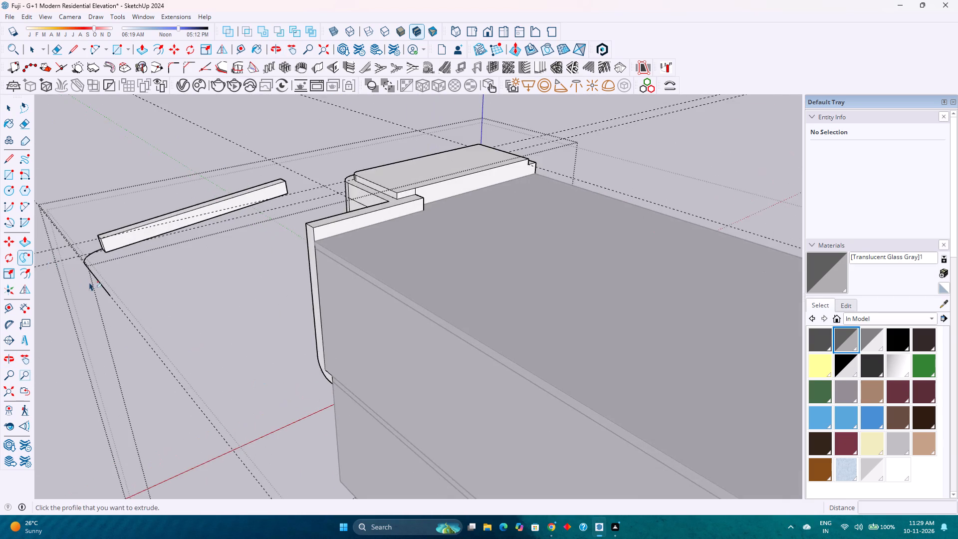
{"action": "scroll", "coordinate": [89, 282], "scroll_direction": "up", "scroll_amount": 6}
{"action": "key", "text": "l"}
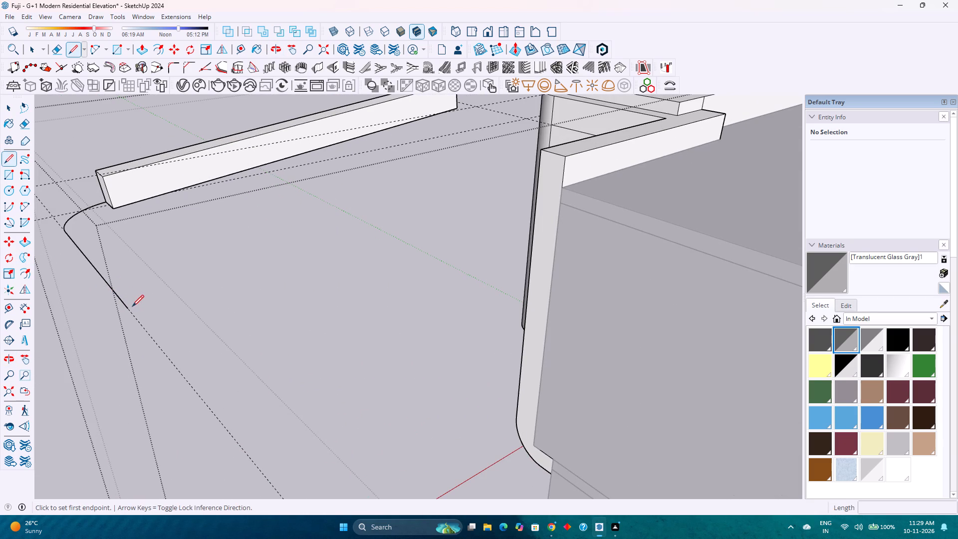
{"action": "left_click", "coordinate": [128, 307]}
{"action": "key", "text": "Up"}
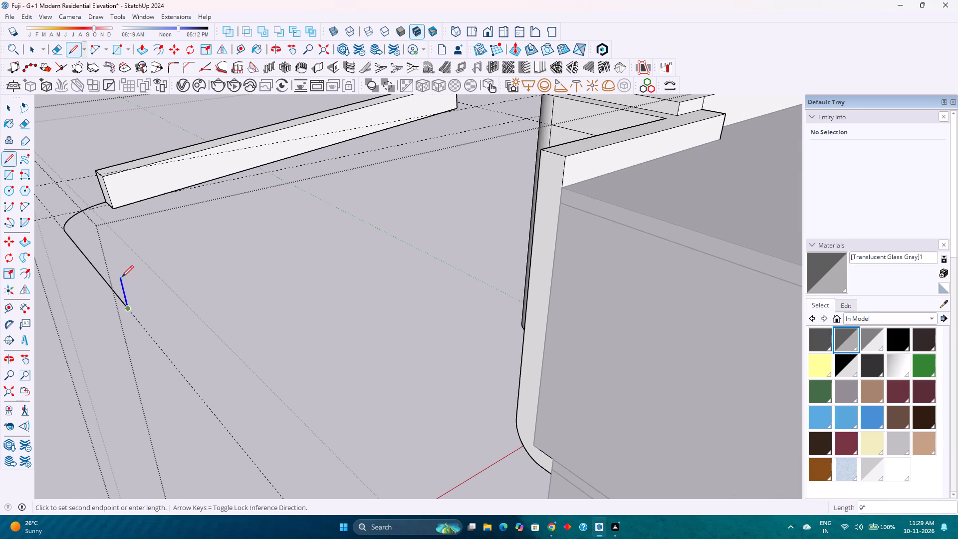
{"action": "type", "text": "1'"}
{"action": "key", "text": "Return"}
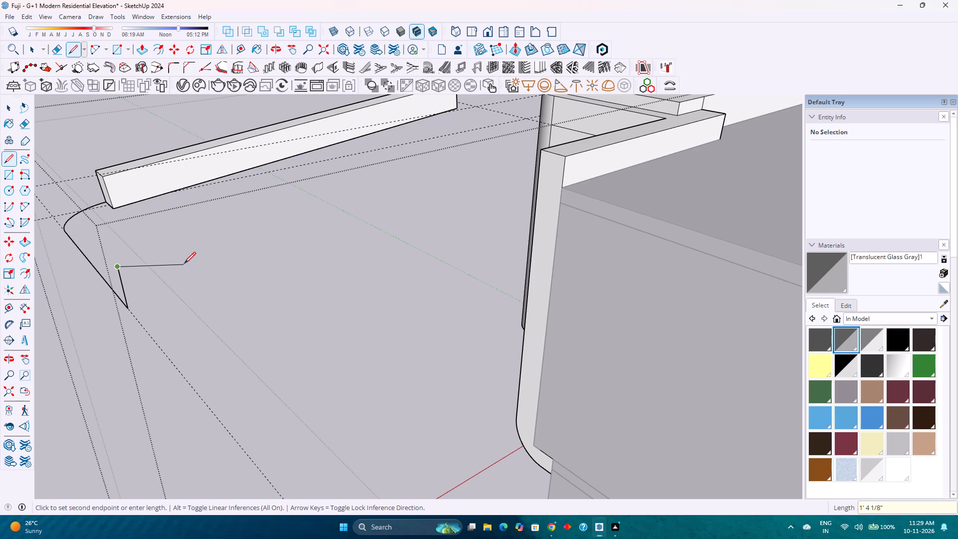
{"action": "key", "text": "Left"}
{"action": "key", "text": "Right"}
{"action": "key", "text": "9"}
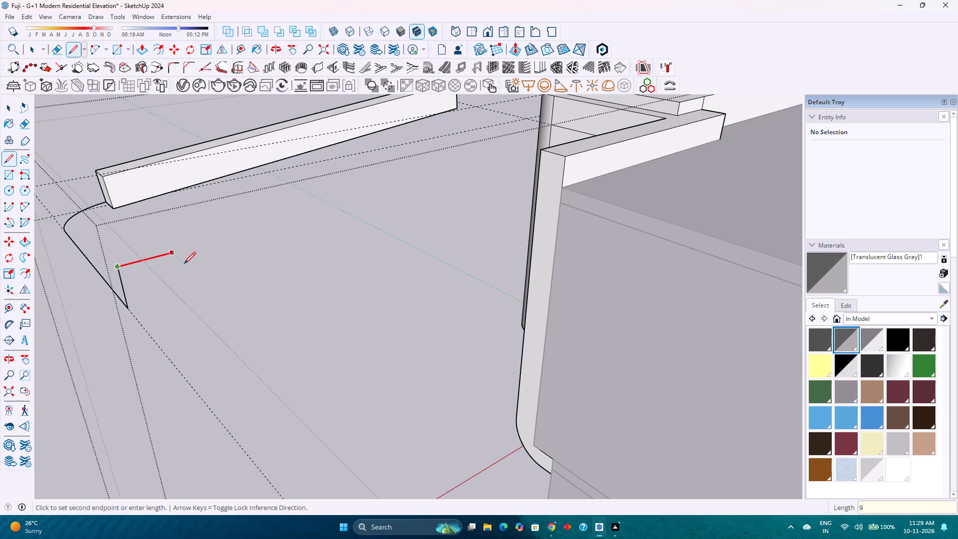
{"action": "key", "text": "Return"}
{"action": "key", "text": "Up"}
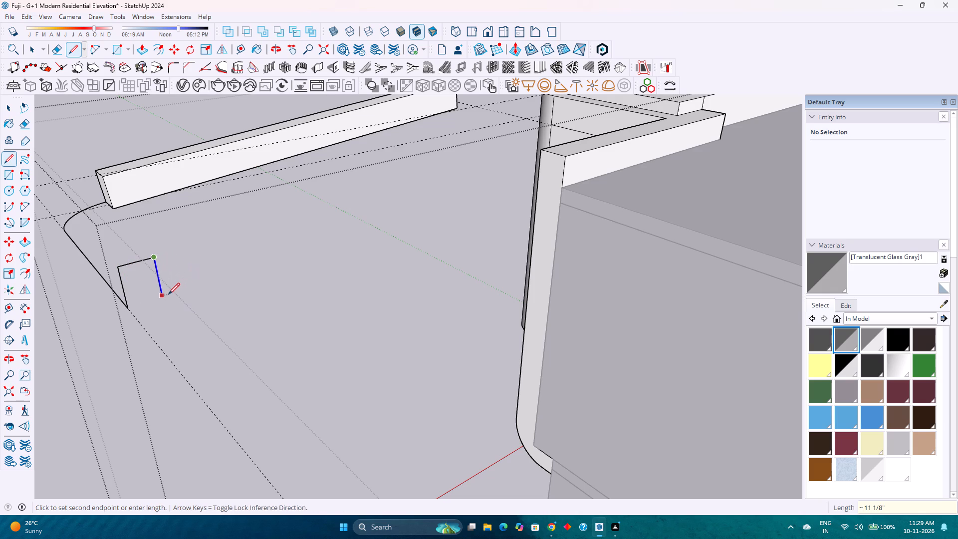
{"action": "key", "text": "1"}
{"action": "key", "text": "apostrophe"}
{"action": "key", "text": "Return"}
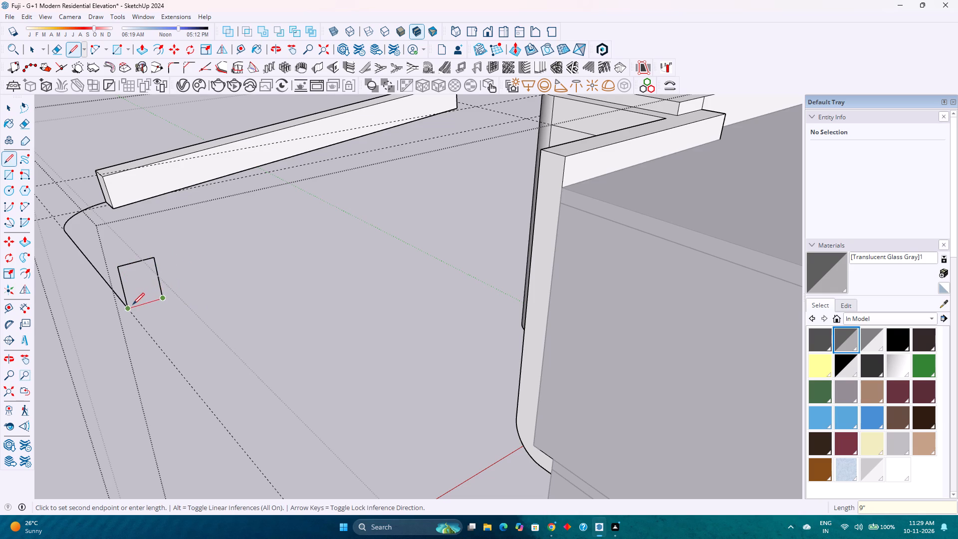
{"action": "left_click", "coordinate": [131, 305]}
Extrude the new profile with Follow Me along the rounded corner arc and the short side line of the path.
{"action": "key", "text": "space"}
{"action": "middle_click_drag", "start_coordinate": [136, 294], "coordinate": [335, 302]}
{"action": "scroll", "coordinate": [341, 297], "scroll_direction": "down", "scroll_amount": 4}
{"action": "middle_click_drag", "start_coordinate": [189, 318], "coordinate": [350, 309], "text": "shift"}
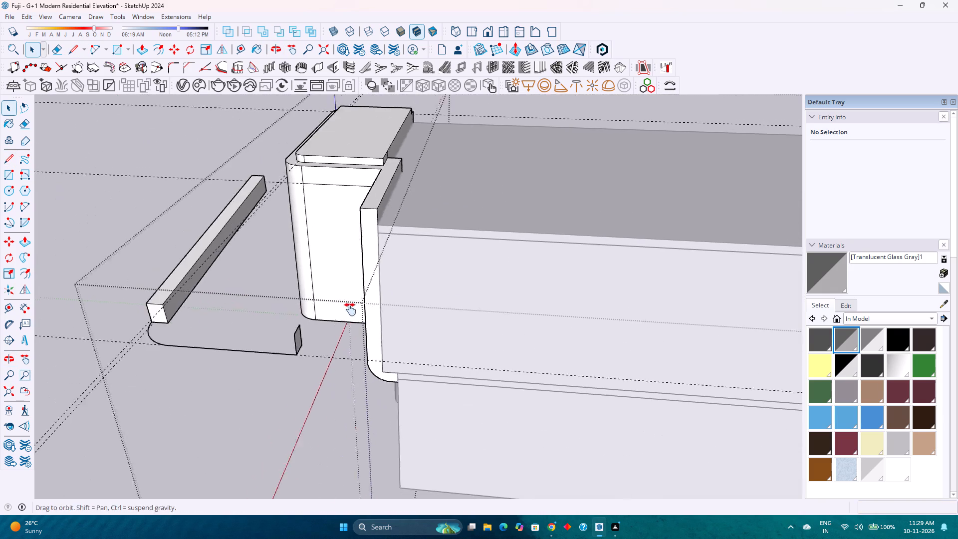
{"action": "middle_click_drag", "start_coordinate": [350, 309], "coordinate": [402, 309], "text": "shift"}
{"action": "left_click", "coordinate": [299, 327]}
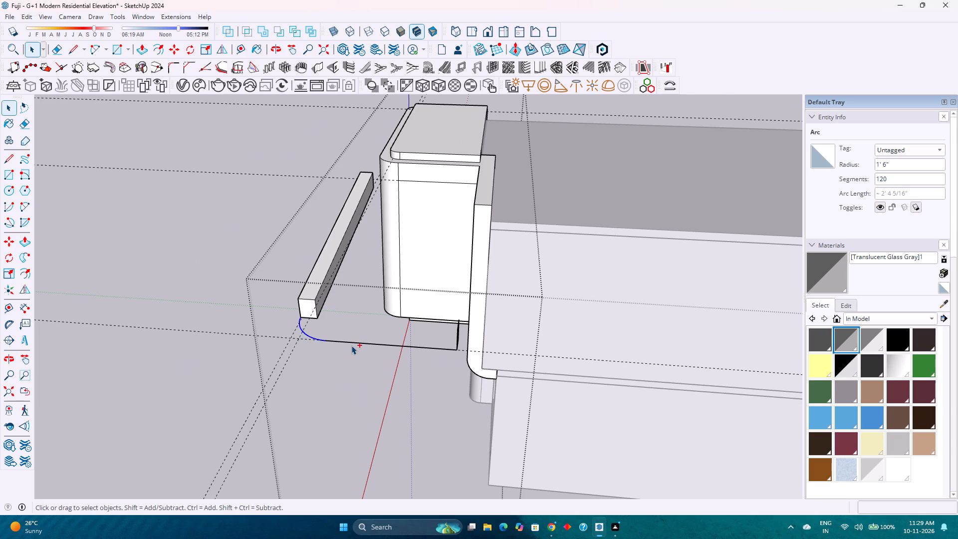
{"action": "left_click", "coordinate": [350, 341], "text": "ctrl"}
{"action": "left_click", "coordinate": [29, 259]}
{"action": "middle_click_drag", "start_coordinate": [239, 315], "coordinate": [161, 302]}
{"action": "left_click", "coordinate": [305, 298]}
Examine the joint between the band's straight front piece and its curved corner piece from several sides.
{"action": "scroll", "coordinate": [204, 294], "scroll_direction": "up", "scroll_amount": 4}
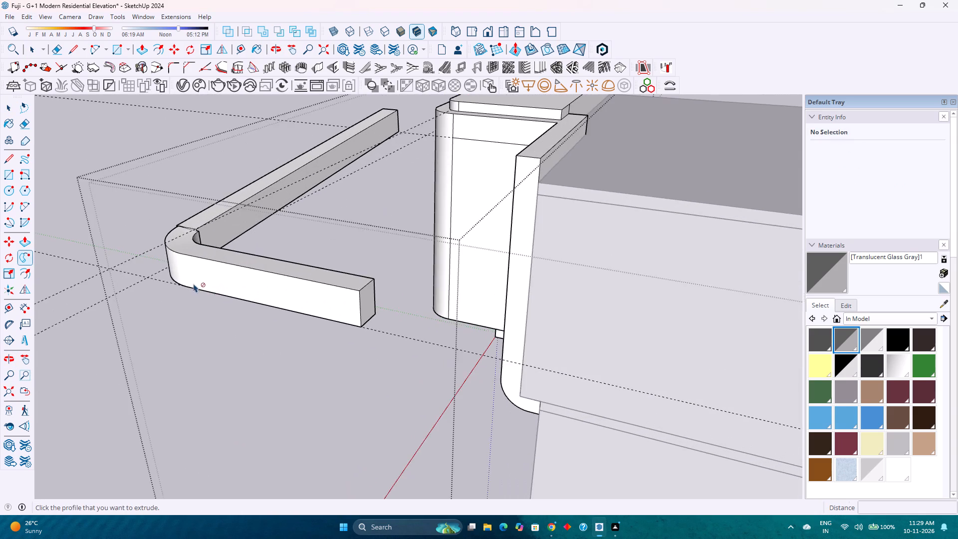
{"action": "scroll", "coordinate": [194, 283], "scroll_direction": "up", "scroll_amount": 2}
{"action": "middle_click_drag", "start_coordinate": [191, 282], "coordinate": [498, 287]}
{"action": "scroll", "coordinate": [491, 285], "scroll_direction": "down", "scroll_amount": 3}
{"action": "scroll", "coordinate": [219, 374], "scroll_direction": "up", "scroll_amount": 7}
{"action": "middle_click_drag", "start_coordinate": [219, 370], "coordinate": [250, 361]}
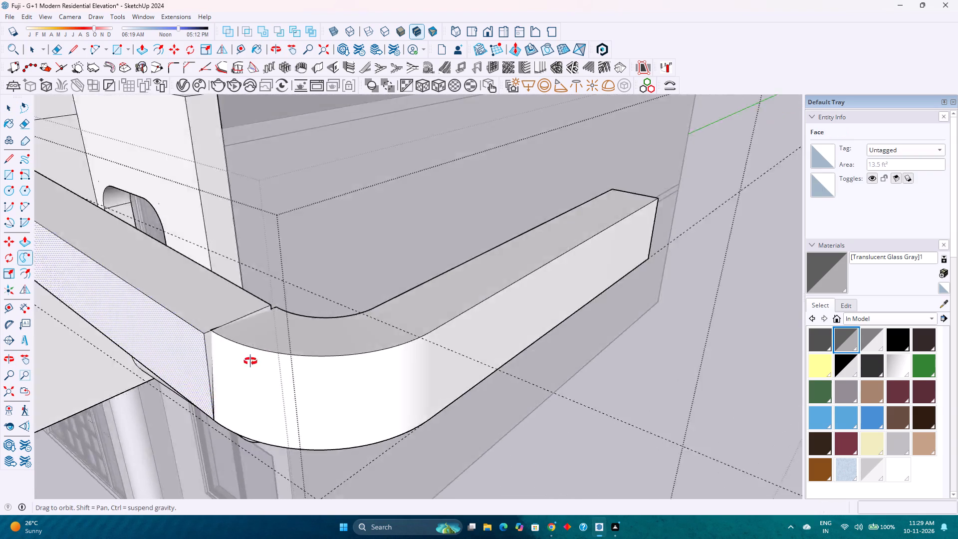
{"action": "middle_click_drag", "start_coordinate": [250, 361], "coordinate": [354, 345]}
{"action": "scroll", "coordinate": [354, 345], "scroll_direction": "down", "scroll_amount": 8}
{"action": "scroll", "coordinate": [253, 378], "scroll_direction": "up", "scroll_amount": 3}
{"action": "key", "text": "space"}
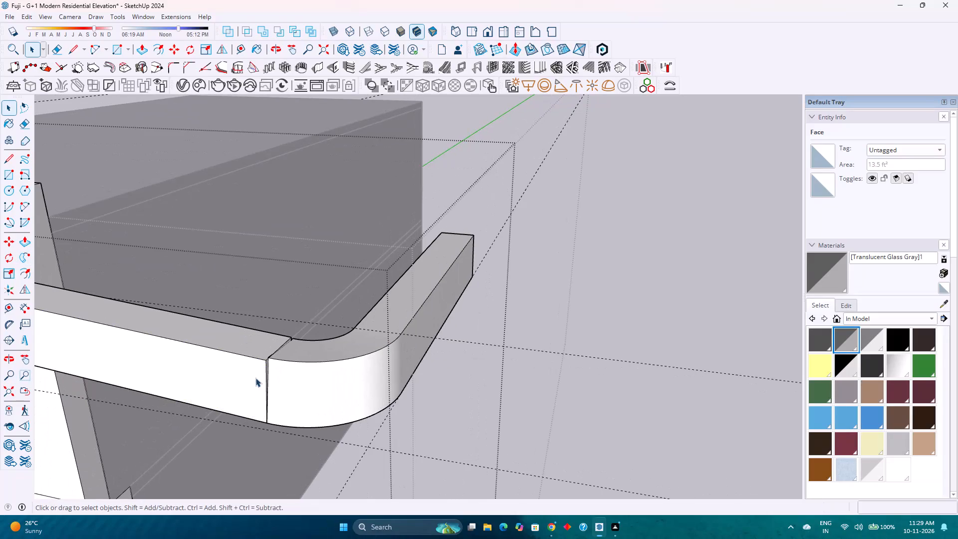
{"action": "scroll", "coordinate": [265, 371], "scroll_direction": "down", "scroll_amount": 7}
{"action": "middle_click_drag", "start_coordinate": [256, 369], "coordinate": [472, 362], "text": "shift"}
{"action": "scroll", "coordinate": [472, 360], "scroll_direction": "down", "scroll_amount": 5}
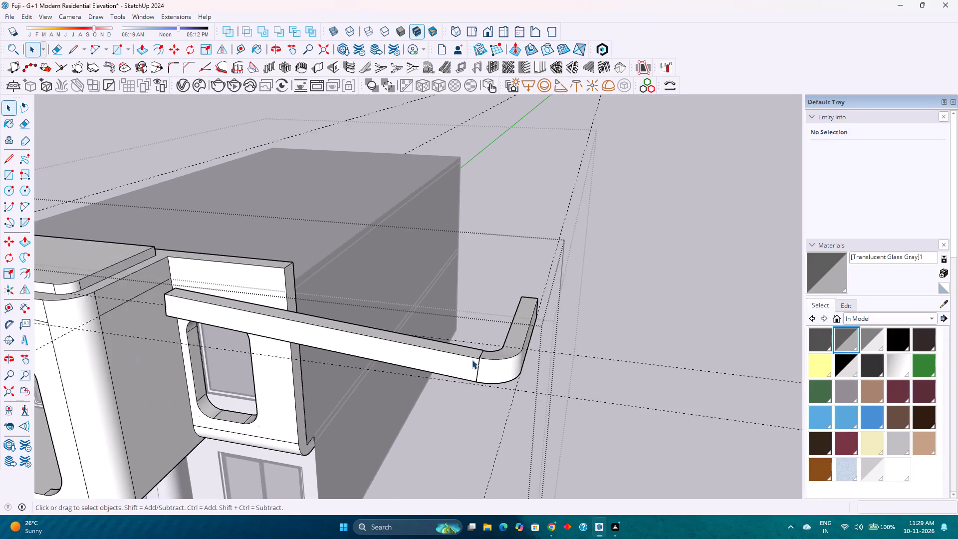
{"action": "scroll", "coordinate": [414, 366], "scroll_direction": "up", "scroll_amount": 4}
{"action": "scroll", "coordinate": [413, 366], "scroll_direction": "down", "scroll_amount": 3}
Select all the connected geometry of the L-shaped band and make it a group.
{"action": "left_click", "coordinate": [419, 362]}
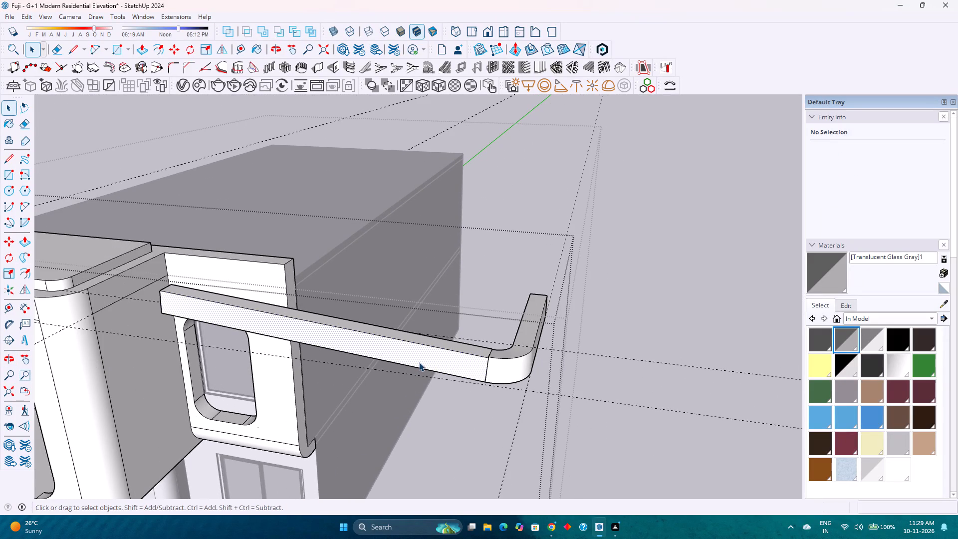
{"action": "scroll", "coordinate": [421, 360], "scroll_direction": "down", "scroll_amount": 4}
{"action": "middle_click_drag", "start_coordinate": [421, 360], "coordinate": [473, 359], "text": "shift"}
{"action": "scroll", "coordinate": [473, 359], "scroll_direction": "up", "scroll_amount": 1, "text": "shift"}
{"action": "scroll", "coordinate": [542, 365], "scroll_direction": "up", "scroll_amount": 4}
{"action": "triple_click", "coordinate": [543, 365]}
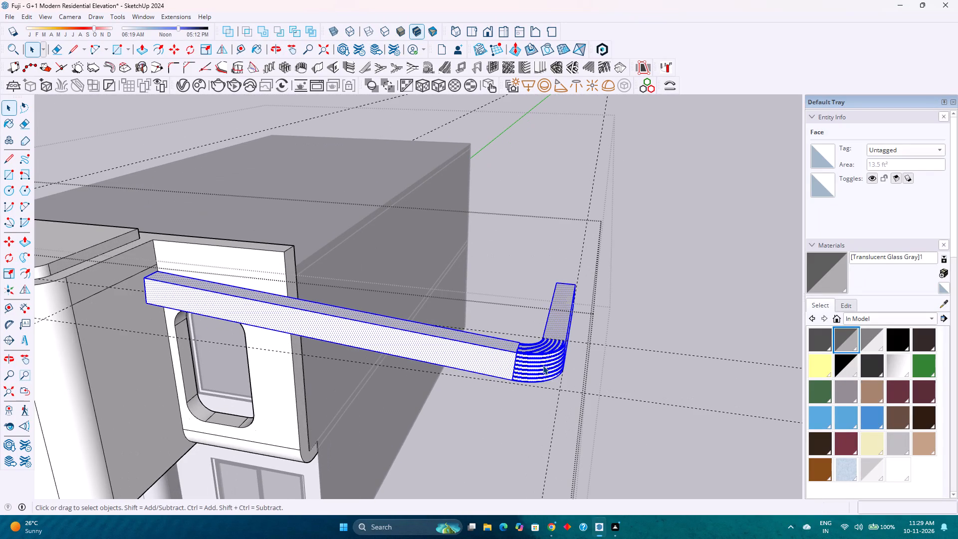
{"action": "left_click", "coordinate": [543, 365]}
{"action": "double_click", "coordinate": [543, 365]}
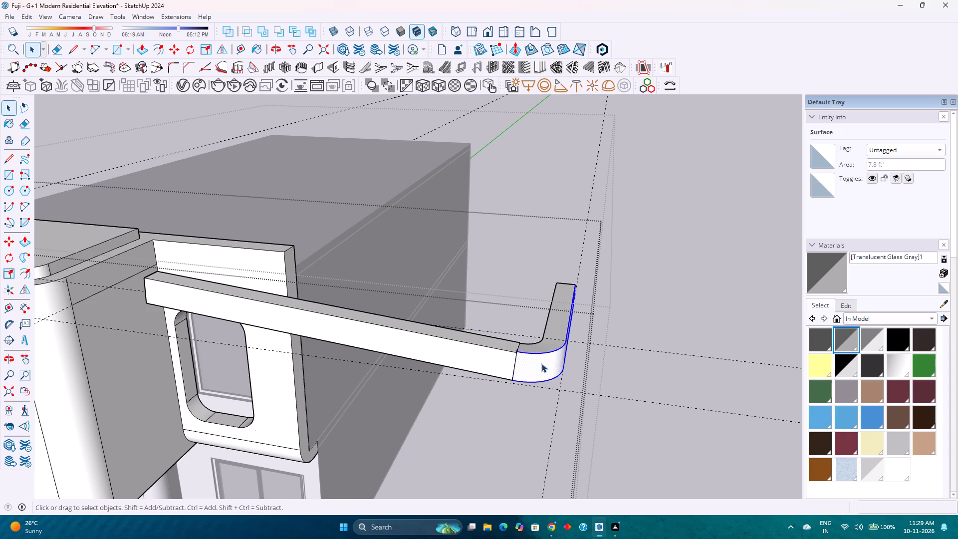
{"action": "triple_click", "coordinate": [541, 363]}
{"action": "right_click", "coordinate": [541, 363]}
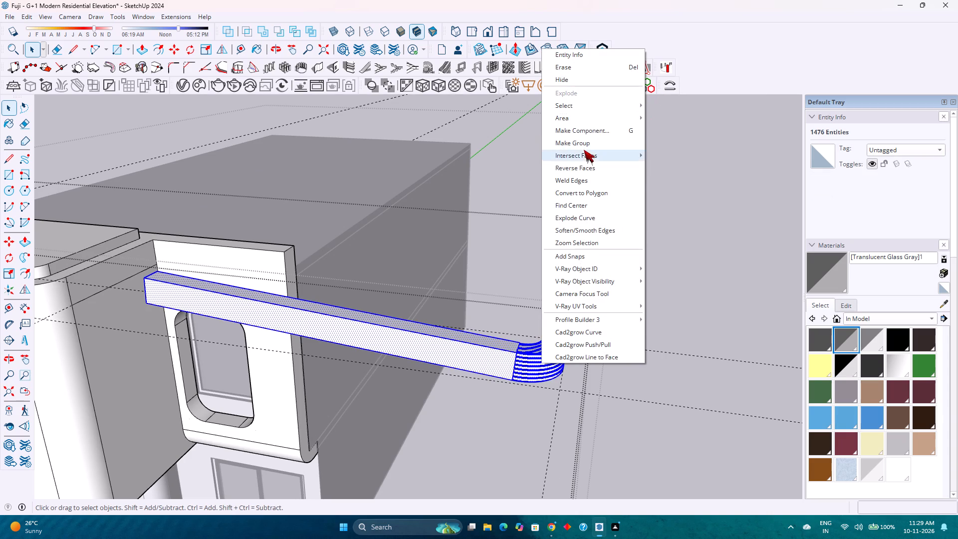
{"action": "left_click", "coordinate": [588, 145]}
Copy the band group by its end's lower front corner onto the far end of the top beam's front face.
{"action": "middle_click_drag", "start_coordinate": [464, 232], "coordinate": [604, 230]}
{"action": "key", "text": "m"}
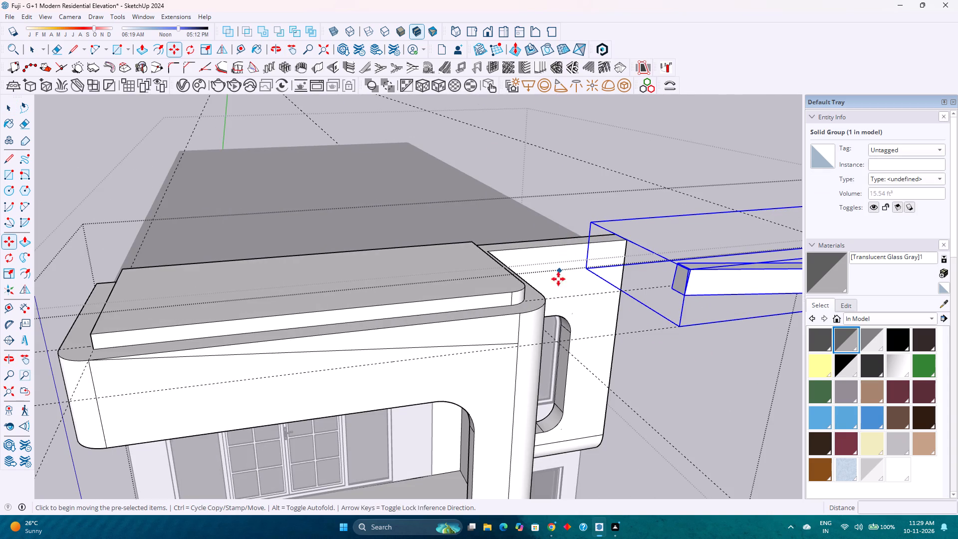
{"action": "scroll", "coordinate": [683, 290], "scroll_direction": "up", "scroll_amount": 3}
{"action": "left_click", "coordinate": [685, 297]}
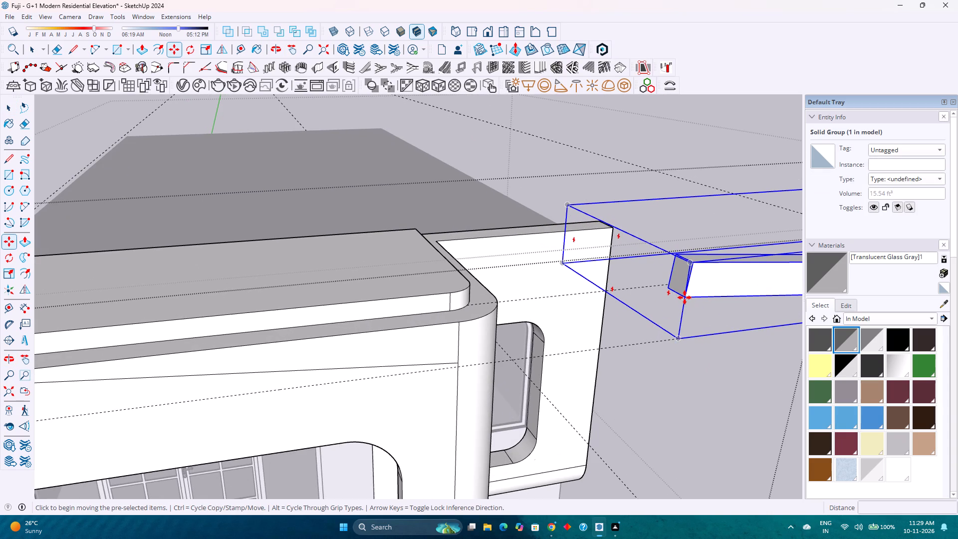
{"action": "scroll", "coordinate": [490, 298], "scroll_direction": "down", "scroll_amount": 4}
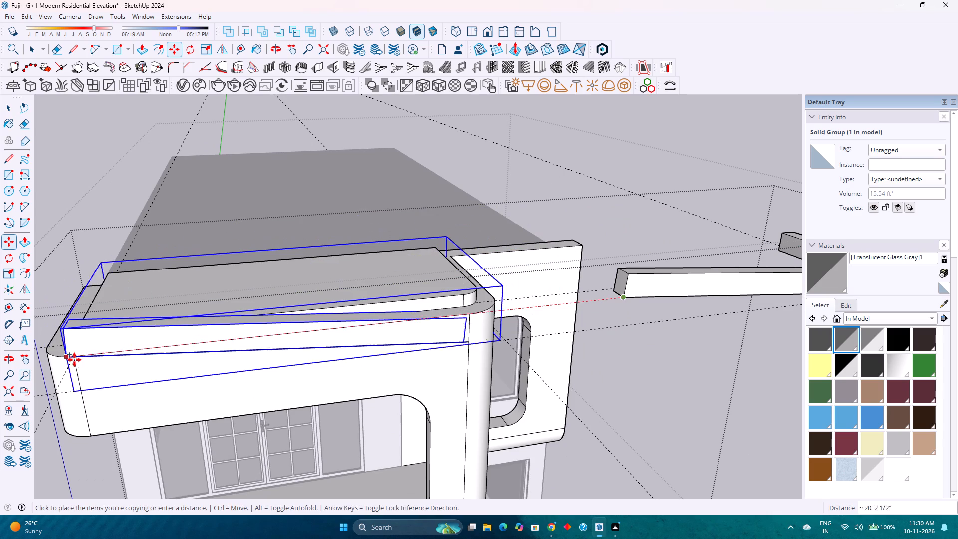
{"action": "left_click", "coordinate": [74, 358]}
Examine how the copied band fits the top beam's front face and curved corner.
{"action": "scroll", "coordinate": [308, 356], "scroll_direction": "up", "scroll_amount": 2}
{"action": "middle_click_drag", "start_coordinate": [297, 359], "coordinate": [163, 377]}
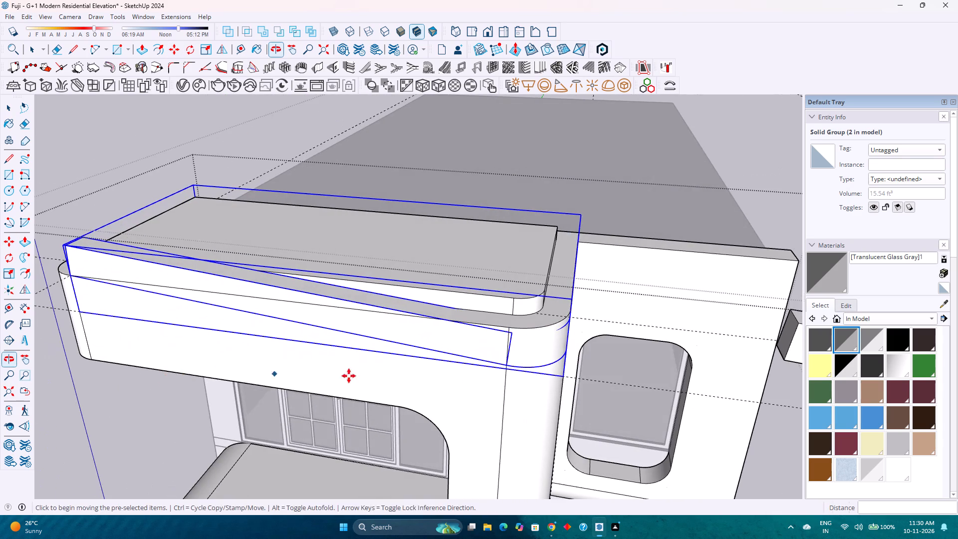
{"action": "middle_click_drag", "start_coordinate": [509, 378], "coordinate": [402, 360]}
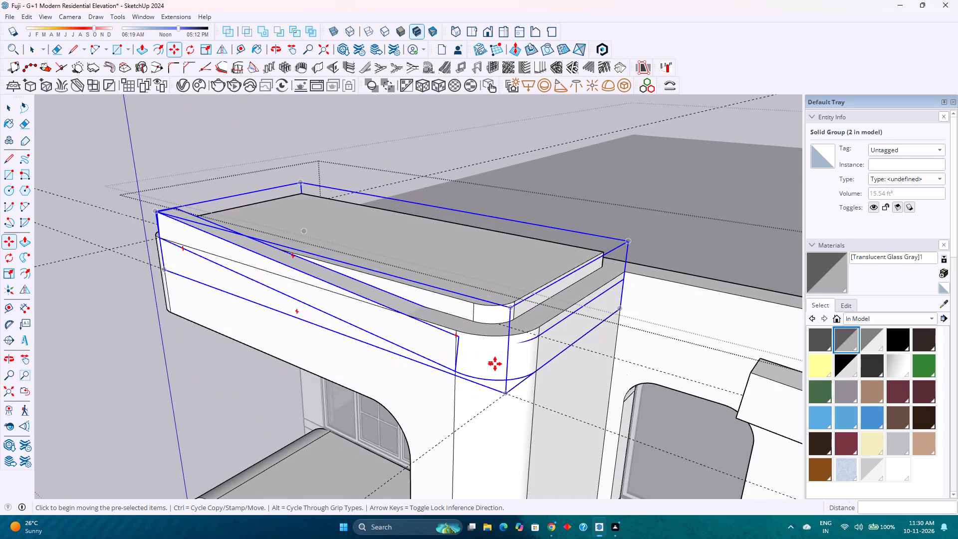
{"action": "scroll", "coordinate": [495, 364], "scroll_direction": "up", "scroll_amount": 12}
{"action": "key", "text": "space"}
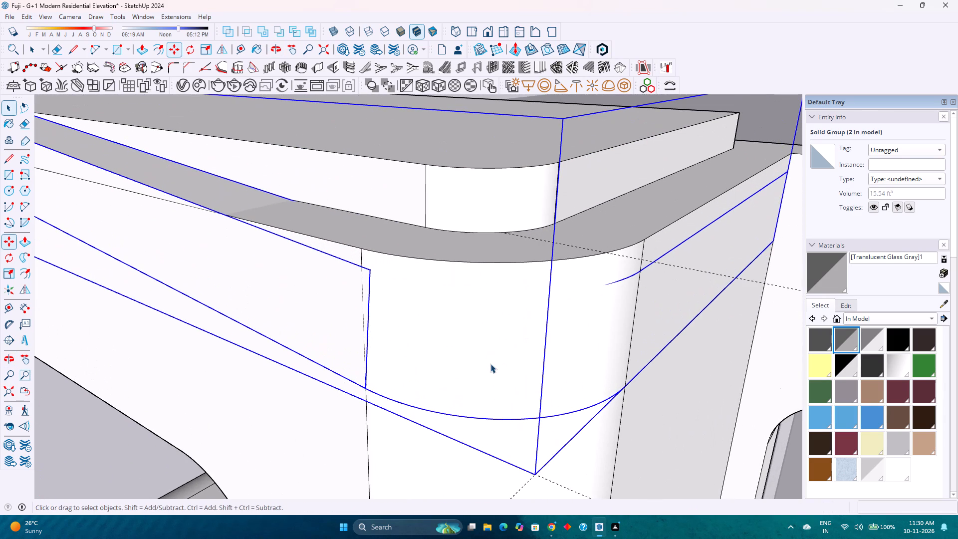
{"action": "key", "text": "Escape"}
{"action": "scroll", "coordinate": [500, 341], "scroll_direction": "up", "scroll_amount": 2}
{"action": "scroll", "coordinate": [500, 341], "scroll_direction": "down", "scroll_amount": 3}
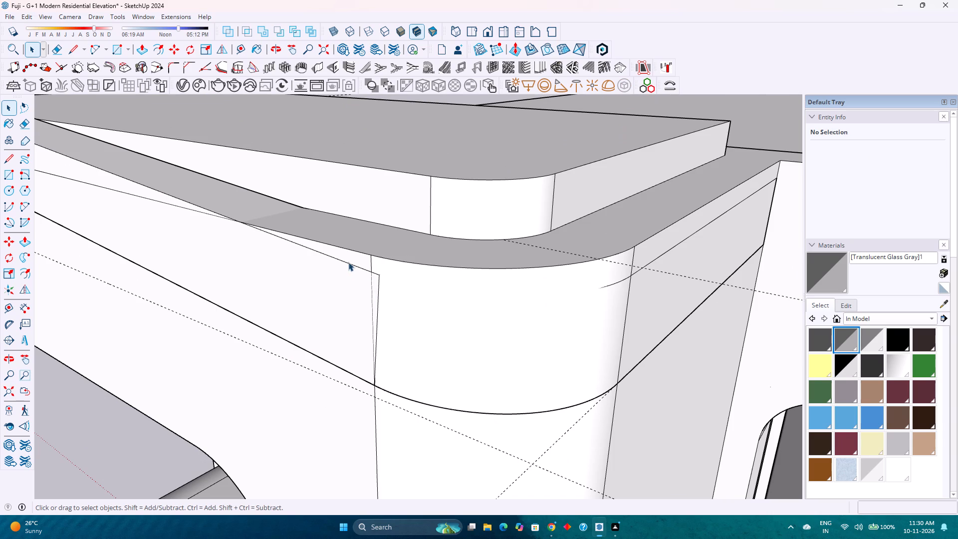
Explode the copied band group placed on the top beam.
{"action": "left_click", "coordinate": [348, 262]}
{"action": "scroll", "coordinate": [424, 314], "scroll_direction": "down", "scroll_amount": 1}
{"action": "scroll", "coordinate": [621, 354], "scroll_direction": "down", "scroll_amount": 5}
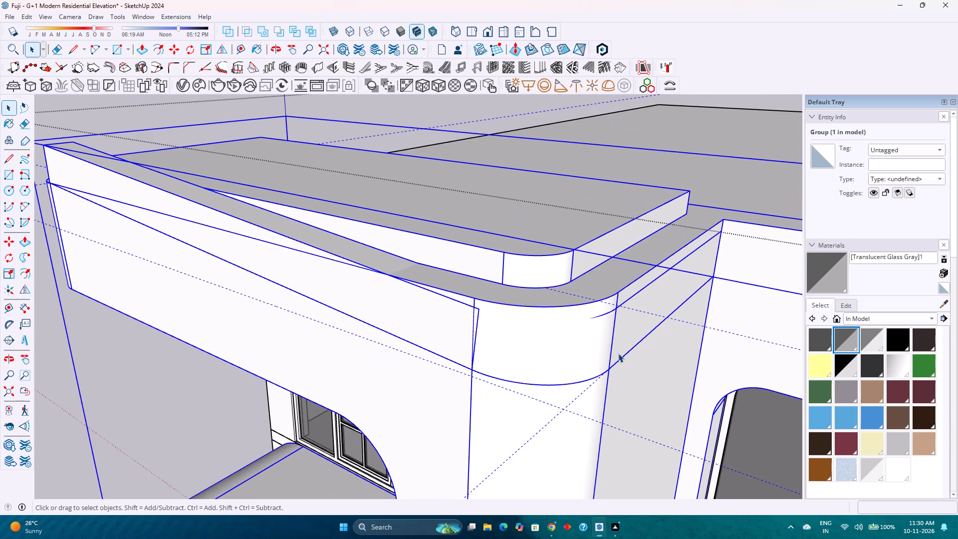
{"action": "double_click", "coordinate": [618, 353]}
{"action": "left_click", "coordinate": [194, 198]}
{"action": "right_click", "coordinate": [194, 198]}
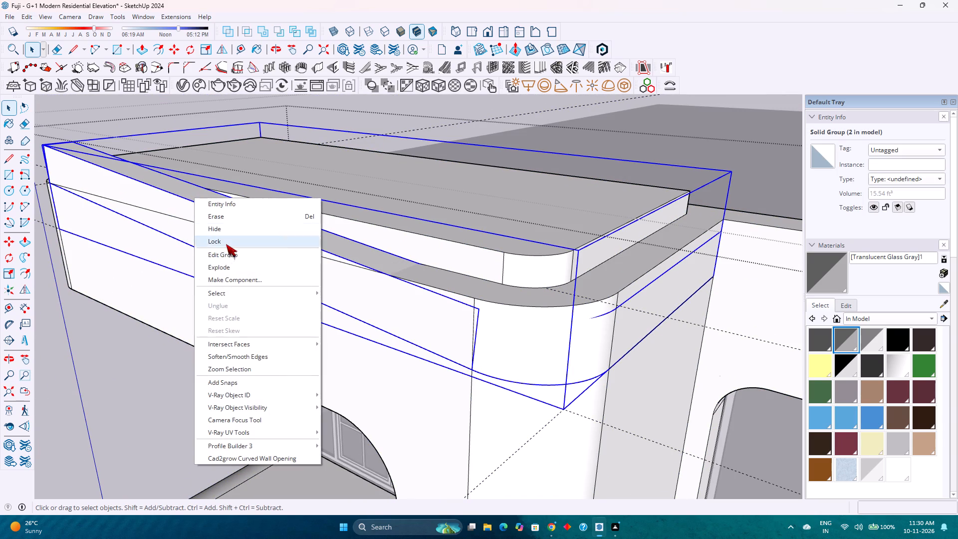
{"action": "left_click", "coordinate": [239, 268]}
Check the top beam's front and curved corner faces one by one where the exploded band overlaps them.
{"action": "left_click", "coordinate": [222, 314]}
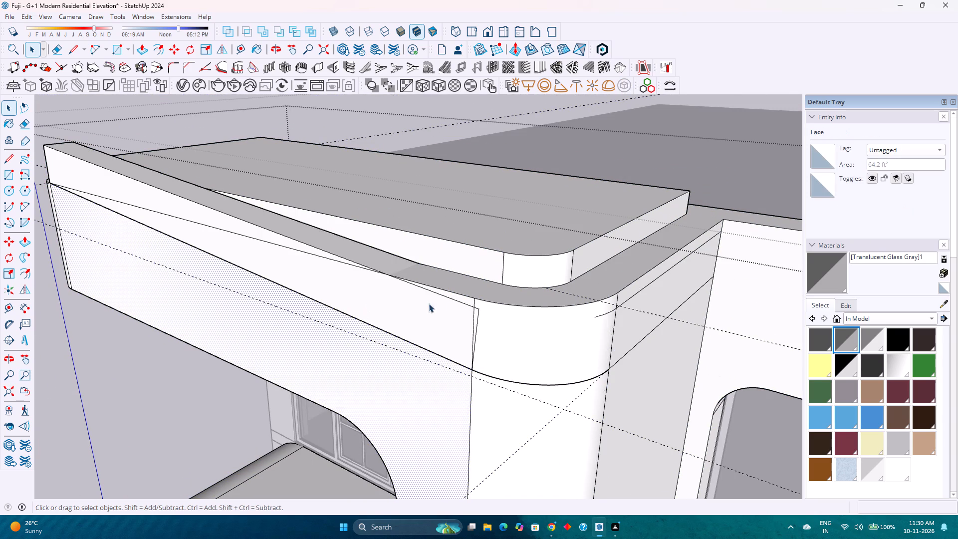
{"action": "left_click", "coordinate": [482, 316]}
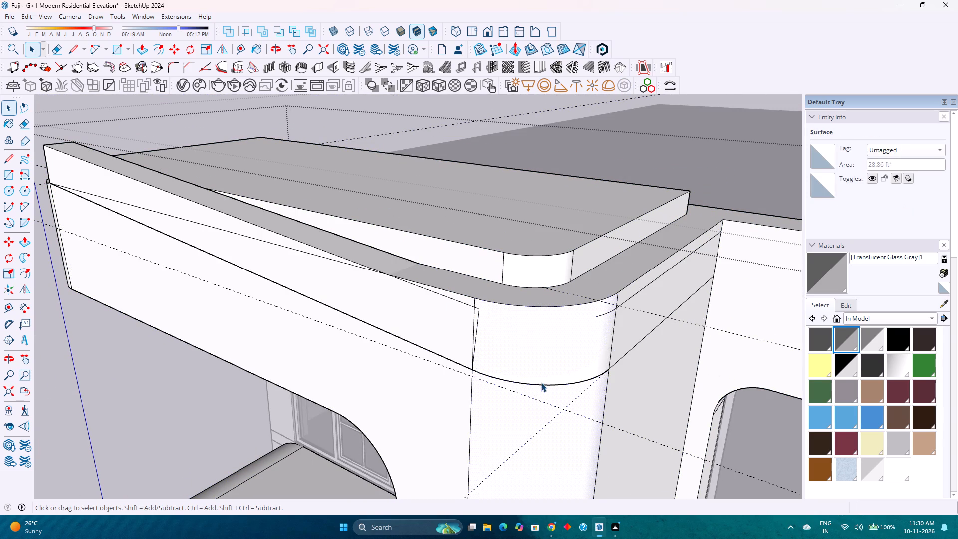
{"action": "left_click", "coordinate": [541, 383]}
{"action": "middle_click_drag", "start_coordinate": [581, 388], "coordinate": [419, 396]}
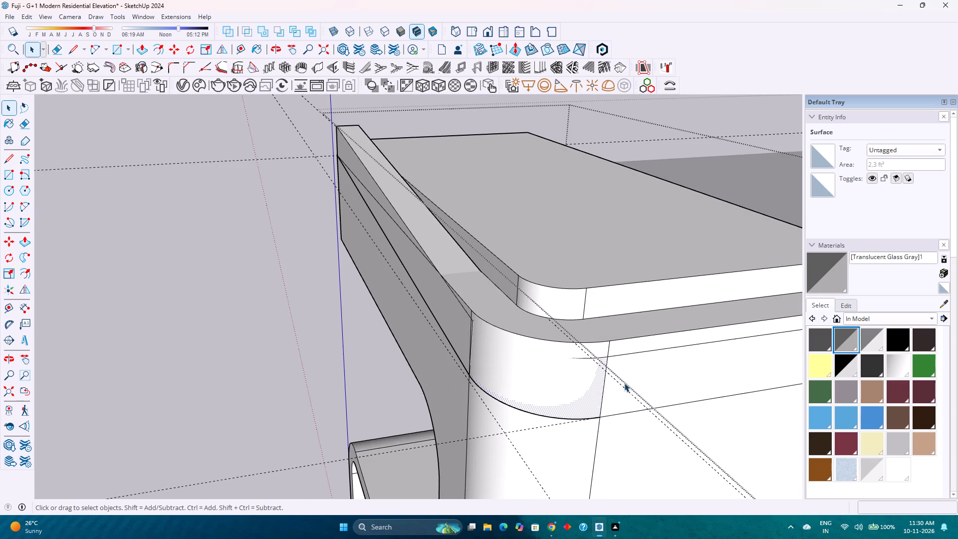
{"action": "scroll", "coordinate": [629, 370], "scroll_direction": "up", "scroll_amount": 3}
{"action": "left_click", "coordinate": [615, 347]}
{"action": "left_click", "coordinate": [599, 342]}
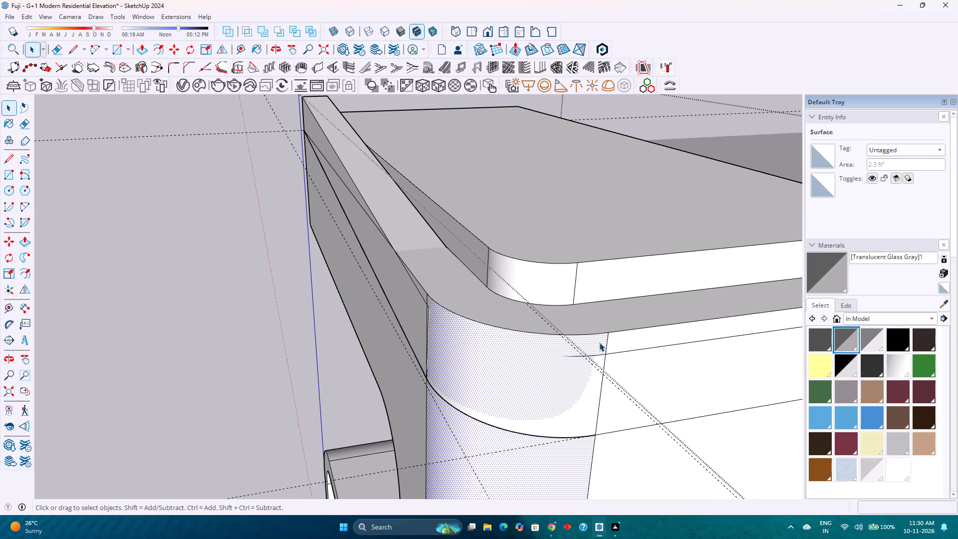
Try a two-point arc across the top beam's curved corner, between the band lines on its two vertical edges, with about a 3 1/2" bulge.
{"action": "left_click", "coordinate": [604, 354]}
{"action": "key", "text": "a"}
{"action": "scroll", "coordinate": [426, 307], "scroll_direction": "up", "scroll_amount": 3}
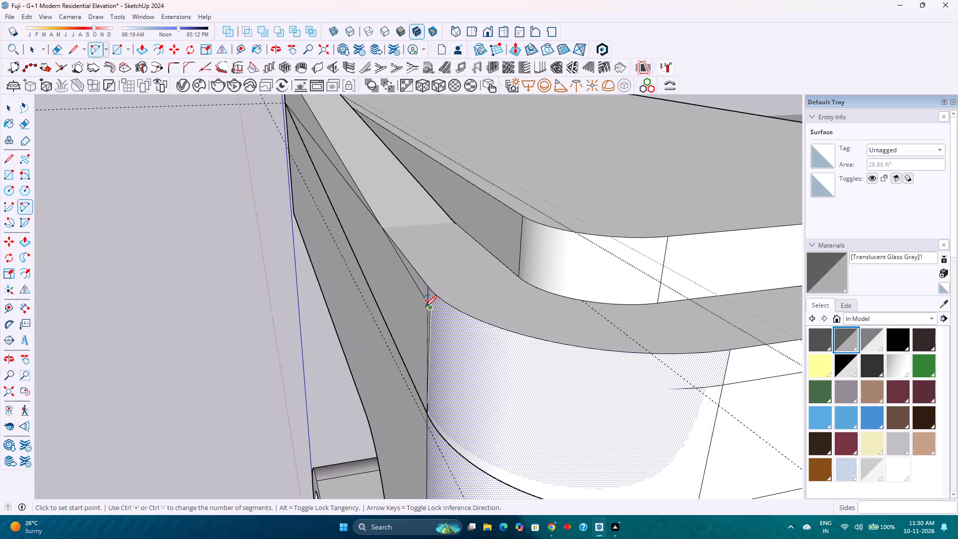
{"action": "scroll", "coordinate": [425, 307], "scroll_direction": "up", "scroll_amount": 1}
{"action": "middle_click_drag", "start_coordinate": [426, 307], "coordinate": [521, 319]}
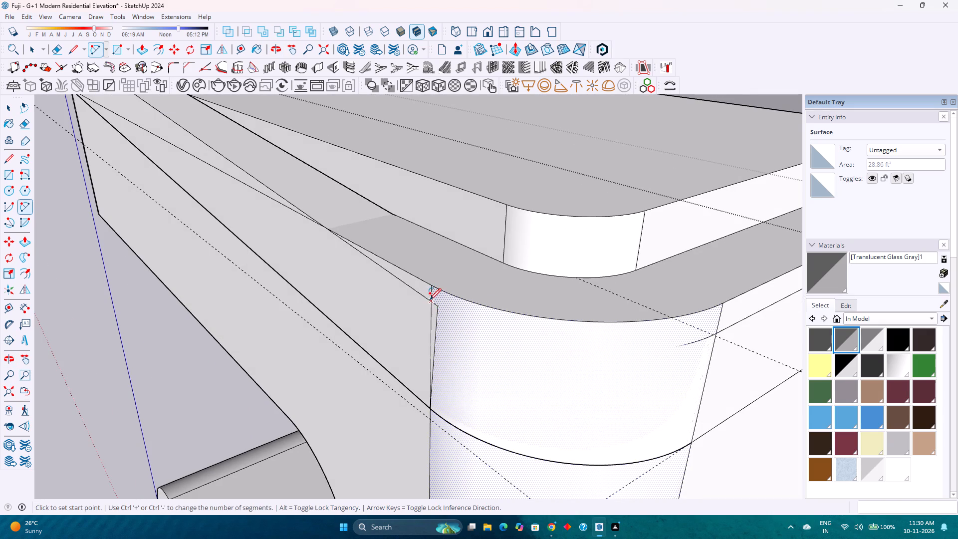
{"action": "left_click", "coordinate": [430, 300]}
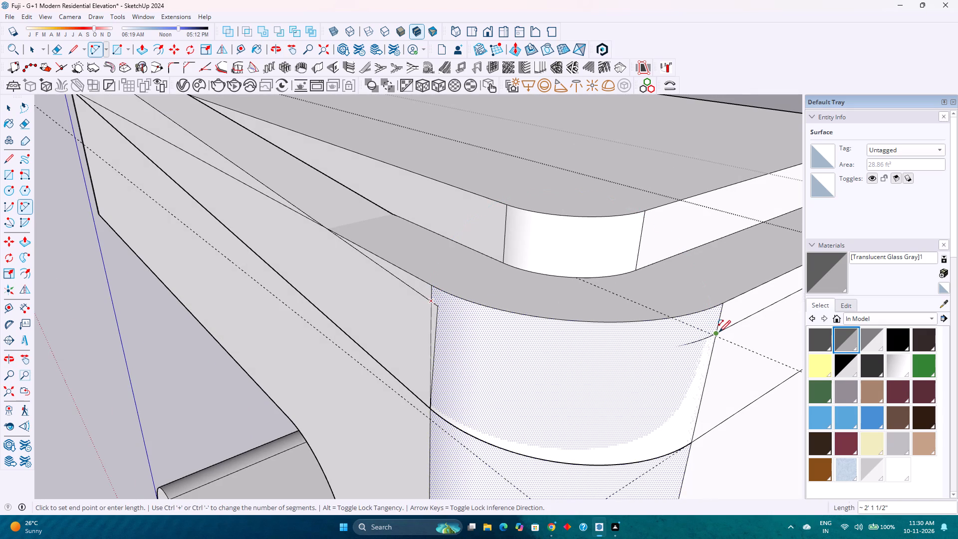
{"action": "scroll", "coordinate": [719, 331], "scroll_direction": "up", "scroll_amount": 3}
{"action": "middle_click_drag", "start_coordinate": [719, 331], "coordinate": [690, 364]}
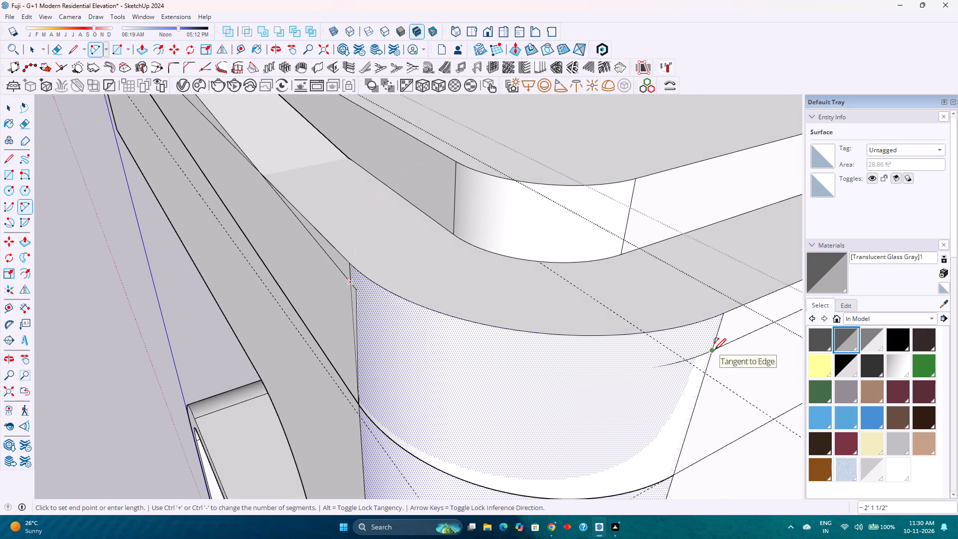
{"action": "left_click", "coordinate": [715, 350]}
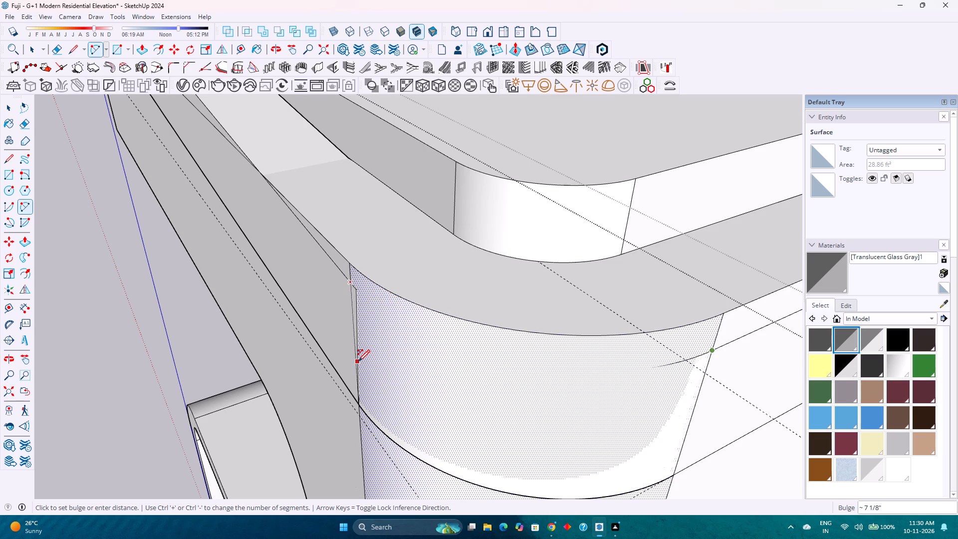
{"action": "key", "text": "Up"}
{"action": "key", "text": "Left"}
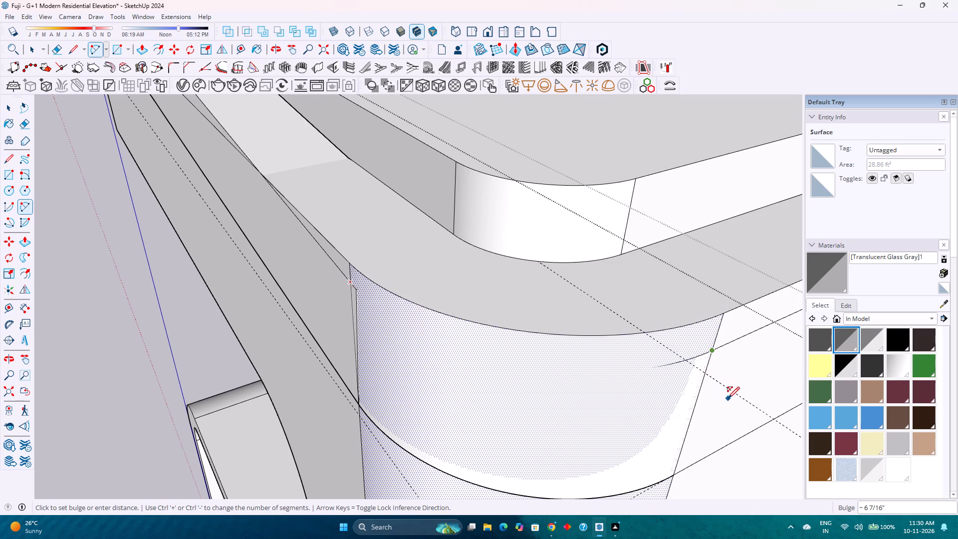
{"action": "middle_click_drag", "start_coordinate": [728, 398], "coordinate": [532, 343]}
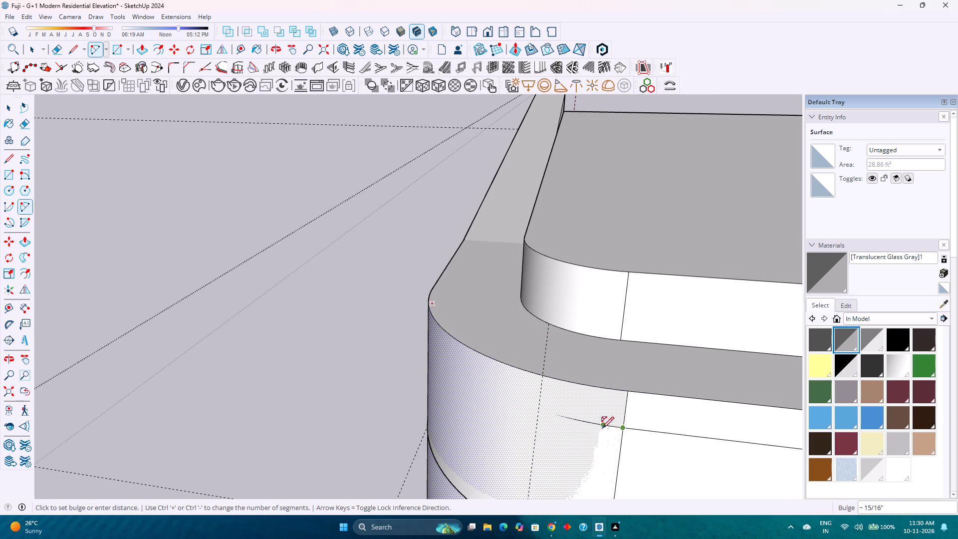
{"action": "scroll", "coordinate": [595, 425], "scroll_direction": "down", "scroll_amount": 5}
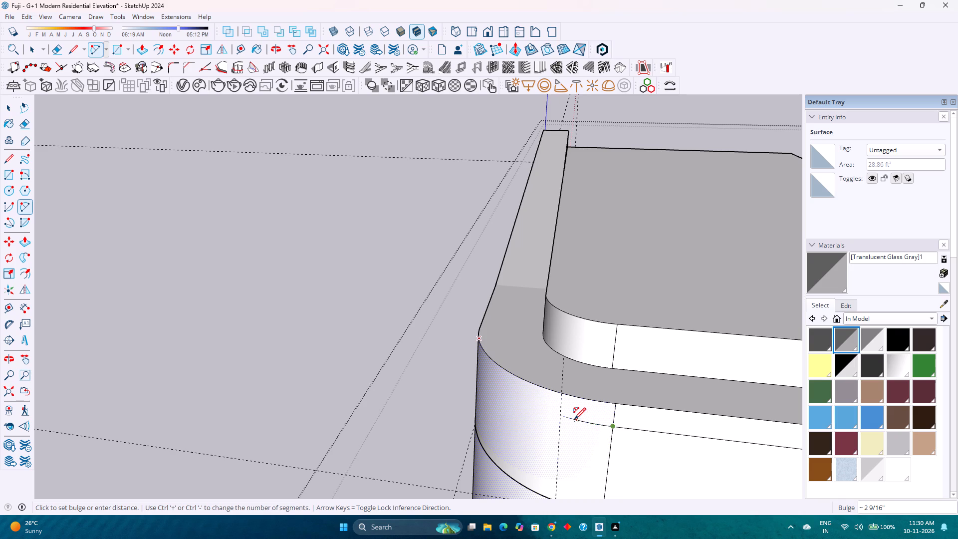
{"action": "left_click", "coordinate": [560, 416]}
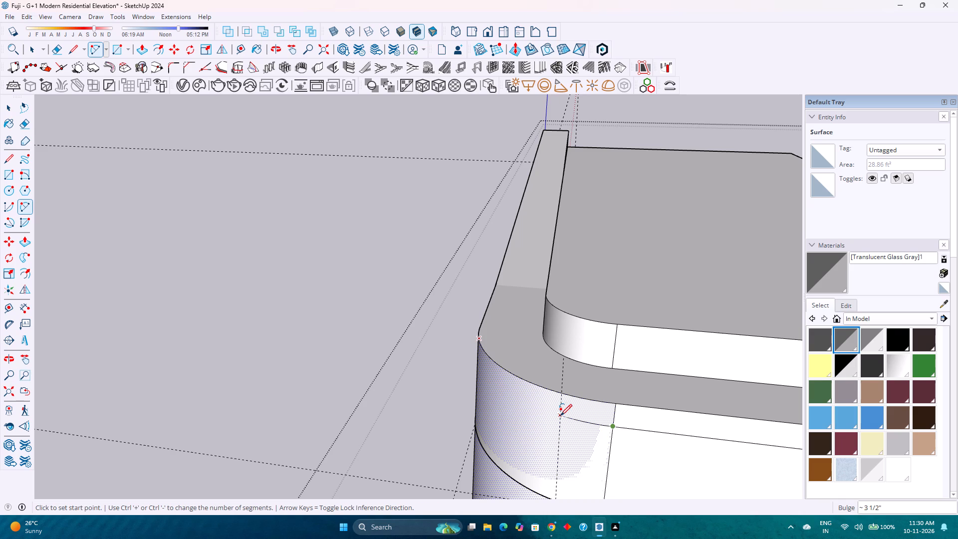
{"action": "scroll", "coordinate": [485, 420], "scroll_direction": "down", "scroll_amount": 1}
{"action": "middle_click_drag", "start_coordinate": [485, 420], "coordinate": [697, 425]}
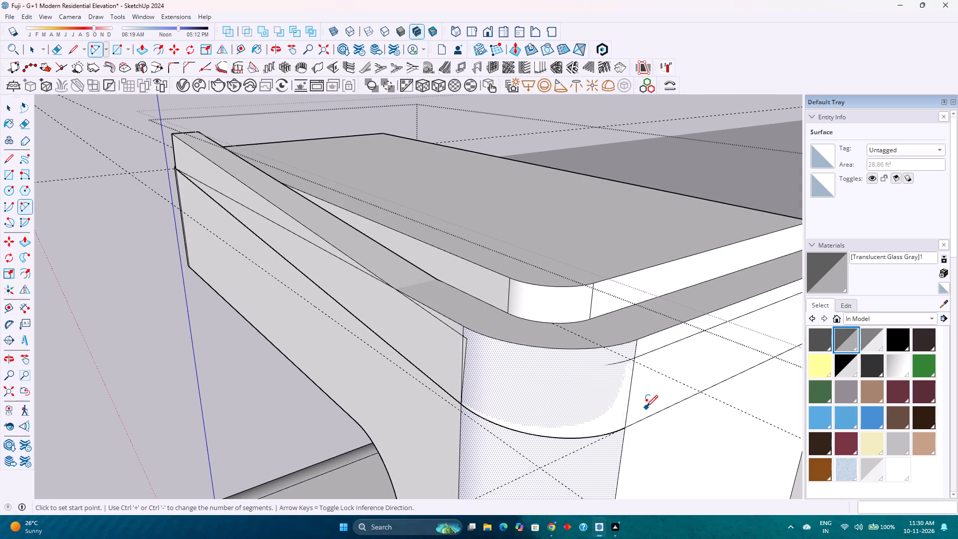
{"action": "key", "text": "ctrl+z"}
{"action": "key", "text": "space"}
Undo the earlier edits back through the band pieces, the raised slab on the beam's top and the diagonal line on its front face.
{"action": "scroll", "coordinate": [508, 366], "scroll_direction": "up", "scroll_amount": 2}
{"action": "middle_click_drag", "start_coordinate": [508, 366], "coordinate": [520, 367]}
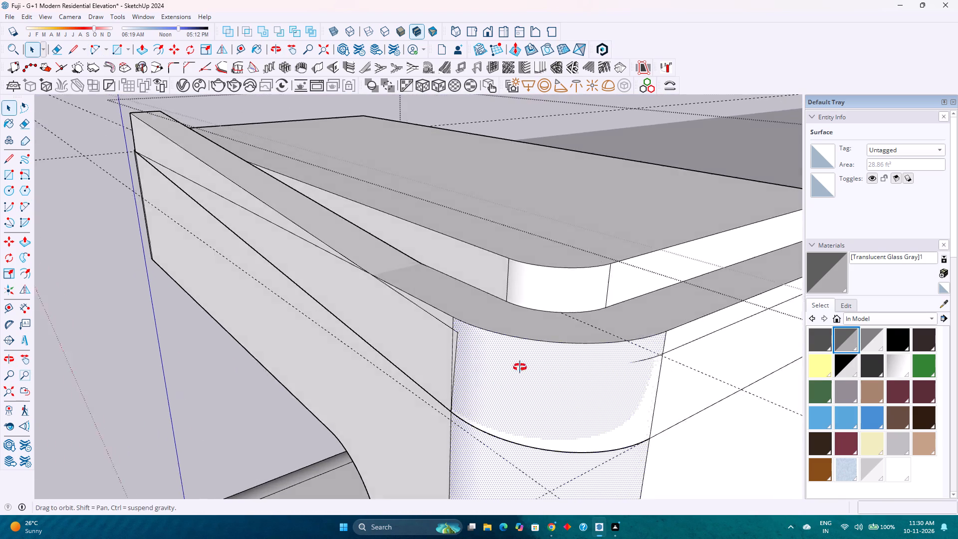
{"action": "middle_click_drag", "start_coordinate": [520, 367], "coordinate": [782, 362]}
{"action": "middle_click_drag", "start_coordinate": [451, 342], "coordinate": [293, 336]}
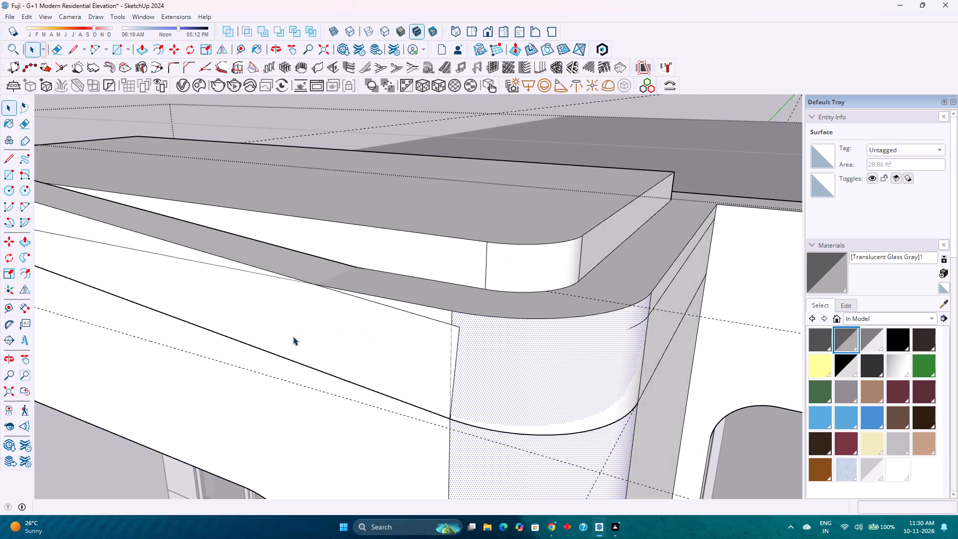
{"action": "scroll", "coordinate": [293, 336], "scroll_direction": "down", "scroll_amount": 10}
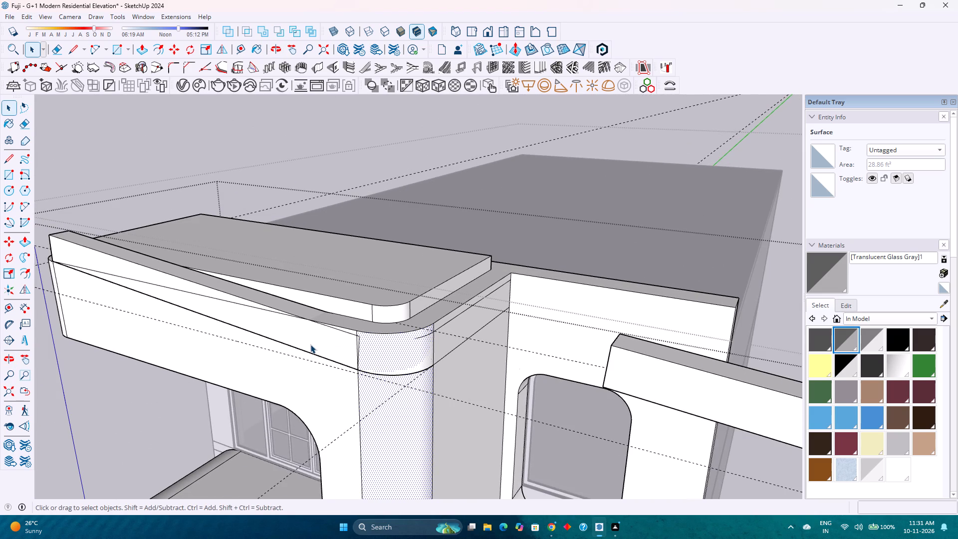
{"action": "key", "text": "ctrl+z"}
{"action": "key", "text": "ctrl+z"}
{"action": "key", "text": "ctrl+z"}
{"action": "key", "text": "ctrl+z"}
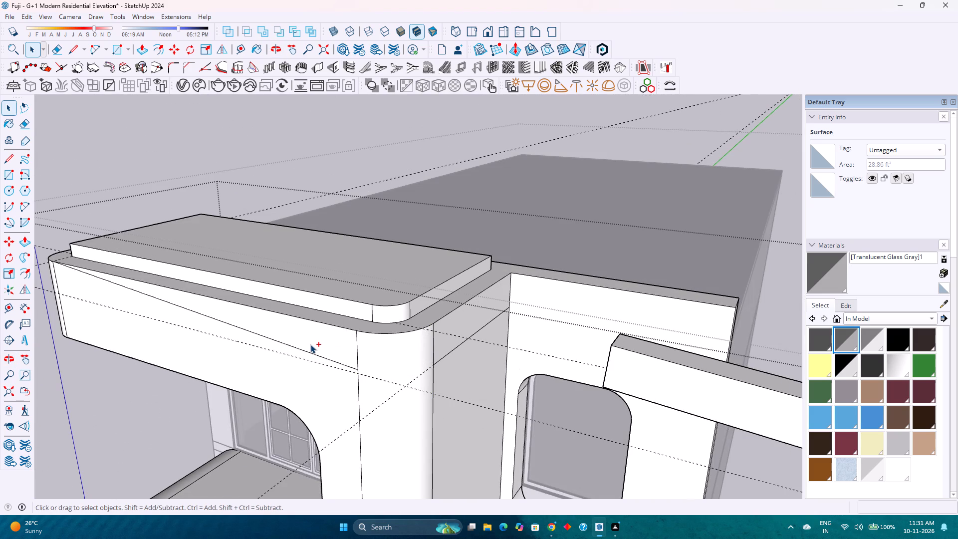
{"action": "key", "text": "ctrl+z"}
{"action": "key", "text": "ctrl+z"}
{"action": "key", "text": "ctrl+z"}
{"action": "key", "text": "ctrl+z"}
{"action": "key", "text": "ctrl+z"}
{"action": "key", "text": "ctrl+z"}
{"action": "key", "text": "ctrl+z"}
{"action": "key", "text": "ctrl+z"}
{"action": "key", "text": "ctrl+z"}
{"action": "key", "text": "ctrl+z"}
{"action": "key", "text": "ctrl+z"}
{"action": "key", "text": "ctrl+z"}
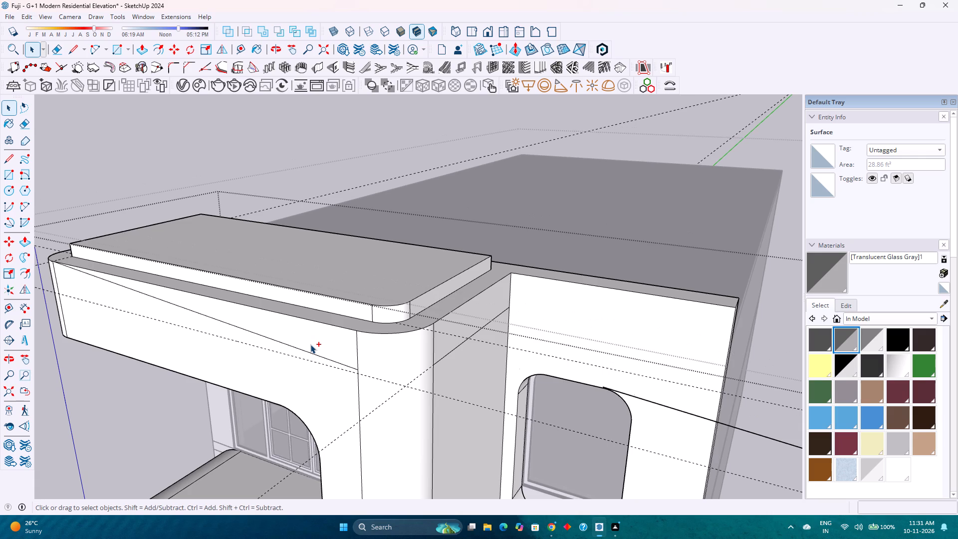
{"action": "key", "text": "ctrl+z"}
{"action": "key", "text": "ctrl+z"}
{"action": "key", "text": "ctrl+z"}
{"action": "key", "text": "ctrl+z"}
{"action": "key", "text": "ctrl+z"}
{"action": "key", "text": "ctrl+z"}
{"action": "key", "text": "ctrl+z"}
{"action": "key", "text": "ctrl+z"}
{"action": "key", "text": "ctrl+z"}
{"action": "key", "text": "ctrl+z"}
{"action": "key", "text": "ctrl+z"}
{"action": "key", "text": "ctrl+z"}
{"action": "key", "text": "ctrl+z"}
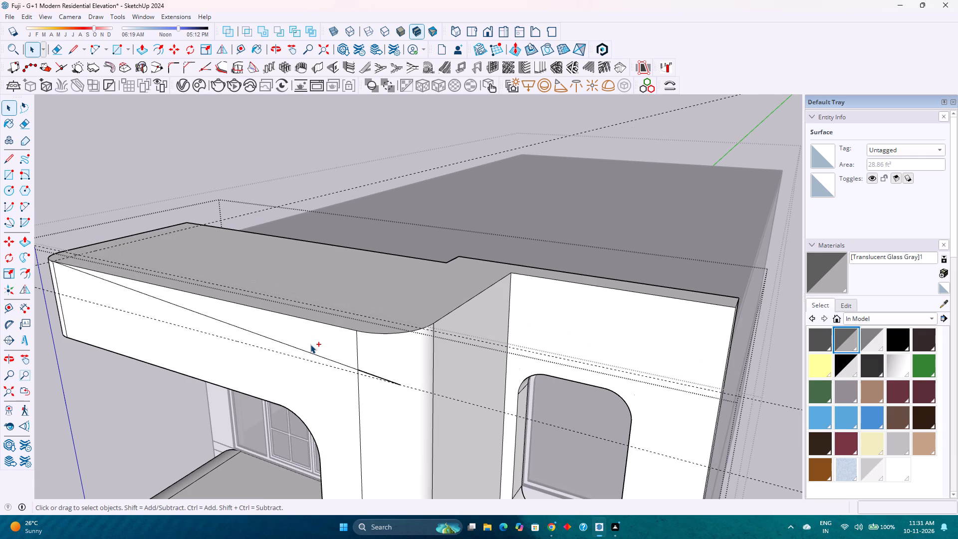
{"action": "key", "text": "ctrl+z"}
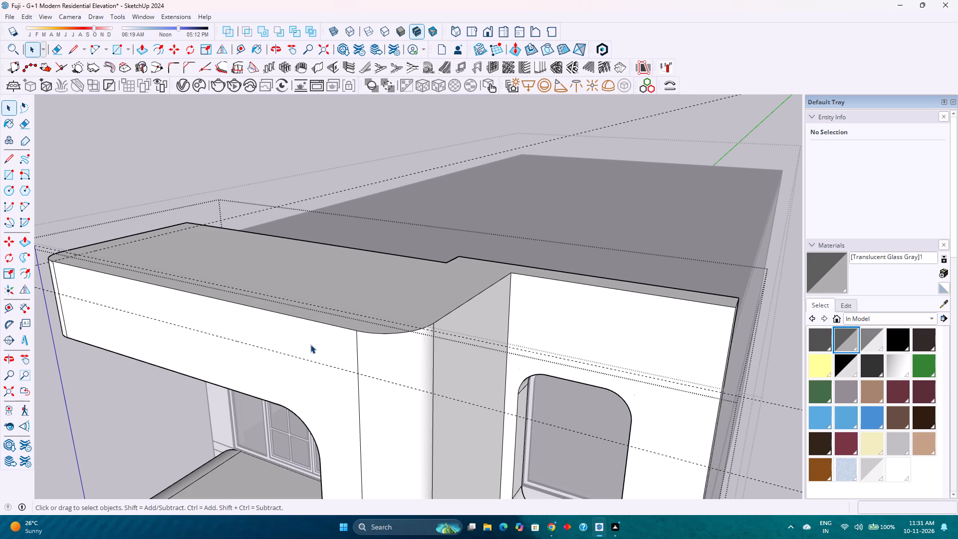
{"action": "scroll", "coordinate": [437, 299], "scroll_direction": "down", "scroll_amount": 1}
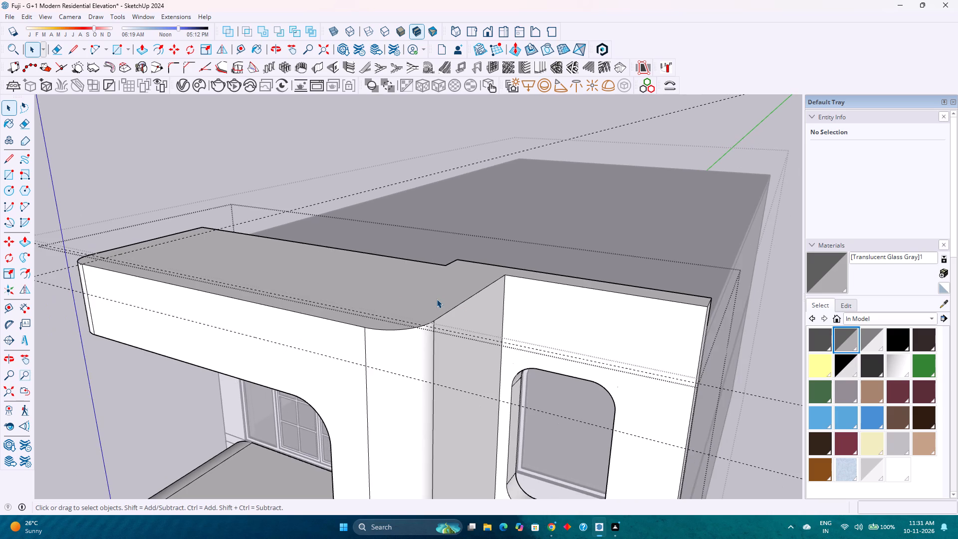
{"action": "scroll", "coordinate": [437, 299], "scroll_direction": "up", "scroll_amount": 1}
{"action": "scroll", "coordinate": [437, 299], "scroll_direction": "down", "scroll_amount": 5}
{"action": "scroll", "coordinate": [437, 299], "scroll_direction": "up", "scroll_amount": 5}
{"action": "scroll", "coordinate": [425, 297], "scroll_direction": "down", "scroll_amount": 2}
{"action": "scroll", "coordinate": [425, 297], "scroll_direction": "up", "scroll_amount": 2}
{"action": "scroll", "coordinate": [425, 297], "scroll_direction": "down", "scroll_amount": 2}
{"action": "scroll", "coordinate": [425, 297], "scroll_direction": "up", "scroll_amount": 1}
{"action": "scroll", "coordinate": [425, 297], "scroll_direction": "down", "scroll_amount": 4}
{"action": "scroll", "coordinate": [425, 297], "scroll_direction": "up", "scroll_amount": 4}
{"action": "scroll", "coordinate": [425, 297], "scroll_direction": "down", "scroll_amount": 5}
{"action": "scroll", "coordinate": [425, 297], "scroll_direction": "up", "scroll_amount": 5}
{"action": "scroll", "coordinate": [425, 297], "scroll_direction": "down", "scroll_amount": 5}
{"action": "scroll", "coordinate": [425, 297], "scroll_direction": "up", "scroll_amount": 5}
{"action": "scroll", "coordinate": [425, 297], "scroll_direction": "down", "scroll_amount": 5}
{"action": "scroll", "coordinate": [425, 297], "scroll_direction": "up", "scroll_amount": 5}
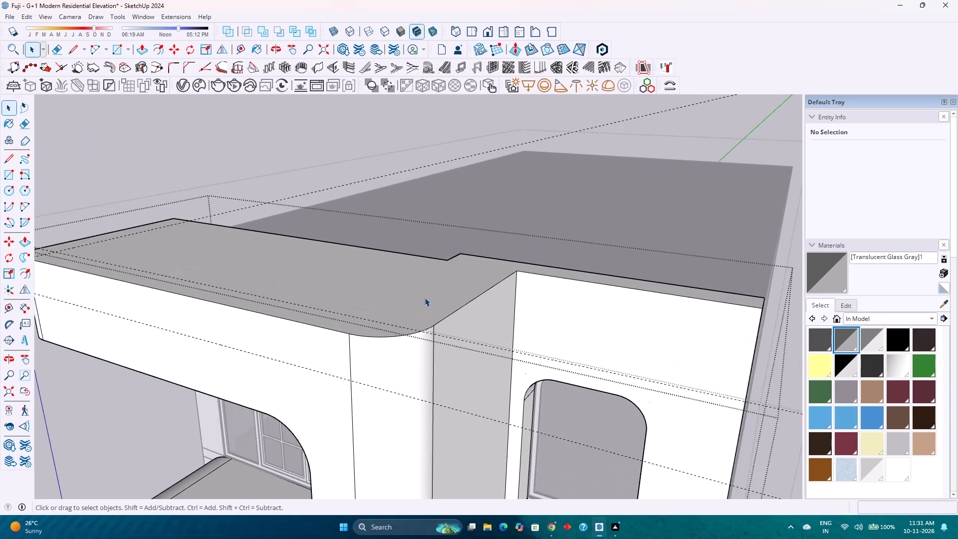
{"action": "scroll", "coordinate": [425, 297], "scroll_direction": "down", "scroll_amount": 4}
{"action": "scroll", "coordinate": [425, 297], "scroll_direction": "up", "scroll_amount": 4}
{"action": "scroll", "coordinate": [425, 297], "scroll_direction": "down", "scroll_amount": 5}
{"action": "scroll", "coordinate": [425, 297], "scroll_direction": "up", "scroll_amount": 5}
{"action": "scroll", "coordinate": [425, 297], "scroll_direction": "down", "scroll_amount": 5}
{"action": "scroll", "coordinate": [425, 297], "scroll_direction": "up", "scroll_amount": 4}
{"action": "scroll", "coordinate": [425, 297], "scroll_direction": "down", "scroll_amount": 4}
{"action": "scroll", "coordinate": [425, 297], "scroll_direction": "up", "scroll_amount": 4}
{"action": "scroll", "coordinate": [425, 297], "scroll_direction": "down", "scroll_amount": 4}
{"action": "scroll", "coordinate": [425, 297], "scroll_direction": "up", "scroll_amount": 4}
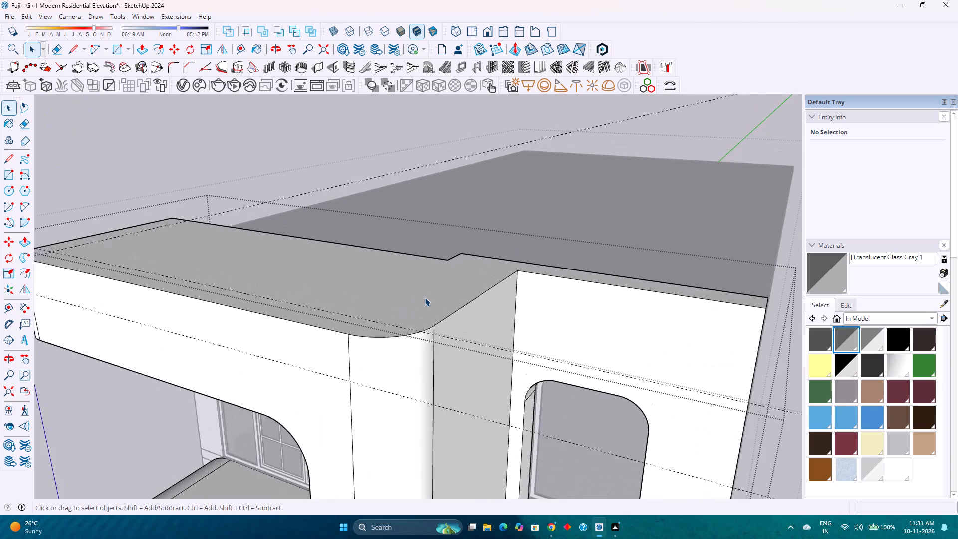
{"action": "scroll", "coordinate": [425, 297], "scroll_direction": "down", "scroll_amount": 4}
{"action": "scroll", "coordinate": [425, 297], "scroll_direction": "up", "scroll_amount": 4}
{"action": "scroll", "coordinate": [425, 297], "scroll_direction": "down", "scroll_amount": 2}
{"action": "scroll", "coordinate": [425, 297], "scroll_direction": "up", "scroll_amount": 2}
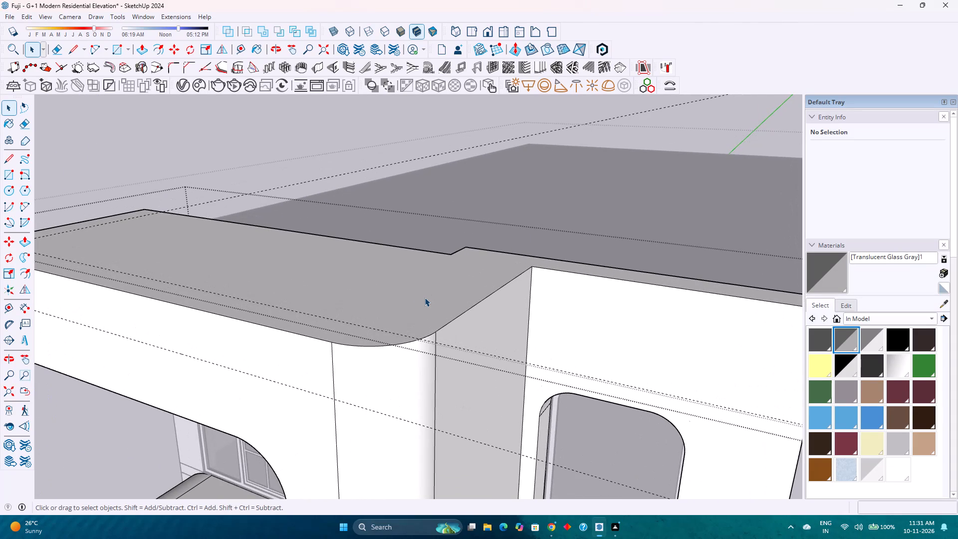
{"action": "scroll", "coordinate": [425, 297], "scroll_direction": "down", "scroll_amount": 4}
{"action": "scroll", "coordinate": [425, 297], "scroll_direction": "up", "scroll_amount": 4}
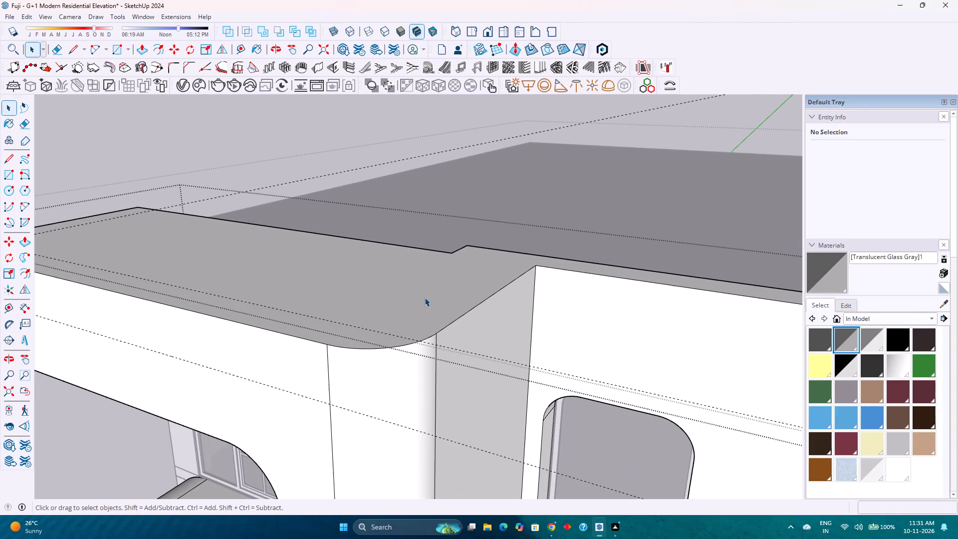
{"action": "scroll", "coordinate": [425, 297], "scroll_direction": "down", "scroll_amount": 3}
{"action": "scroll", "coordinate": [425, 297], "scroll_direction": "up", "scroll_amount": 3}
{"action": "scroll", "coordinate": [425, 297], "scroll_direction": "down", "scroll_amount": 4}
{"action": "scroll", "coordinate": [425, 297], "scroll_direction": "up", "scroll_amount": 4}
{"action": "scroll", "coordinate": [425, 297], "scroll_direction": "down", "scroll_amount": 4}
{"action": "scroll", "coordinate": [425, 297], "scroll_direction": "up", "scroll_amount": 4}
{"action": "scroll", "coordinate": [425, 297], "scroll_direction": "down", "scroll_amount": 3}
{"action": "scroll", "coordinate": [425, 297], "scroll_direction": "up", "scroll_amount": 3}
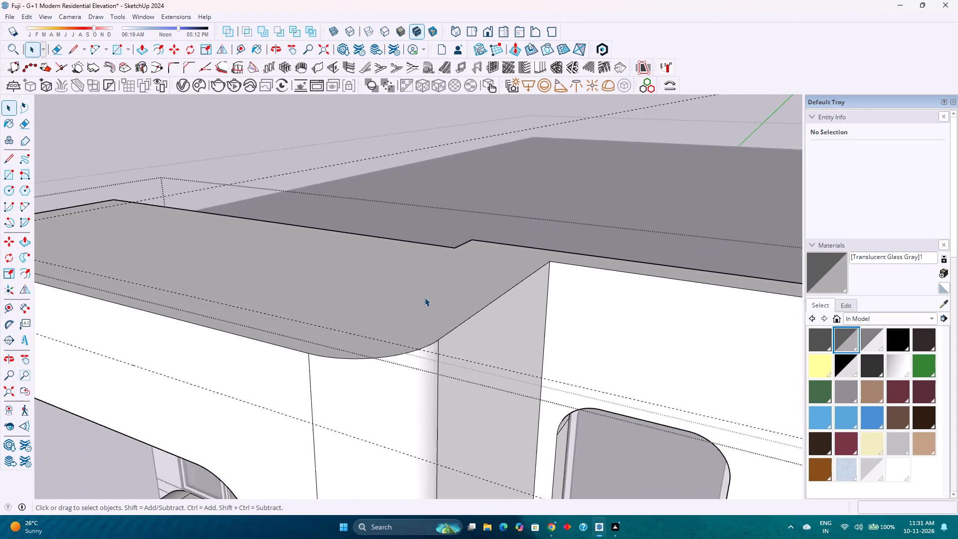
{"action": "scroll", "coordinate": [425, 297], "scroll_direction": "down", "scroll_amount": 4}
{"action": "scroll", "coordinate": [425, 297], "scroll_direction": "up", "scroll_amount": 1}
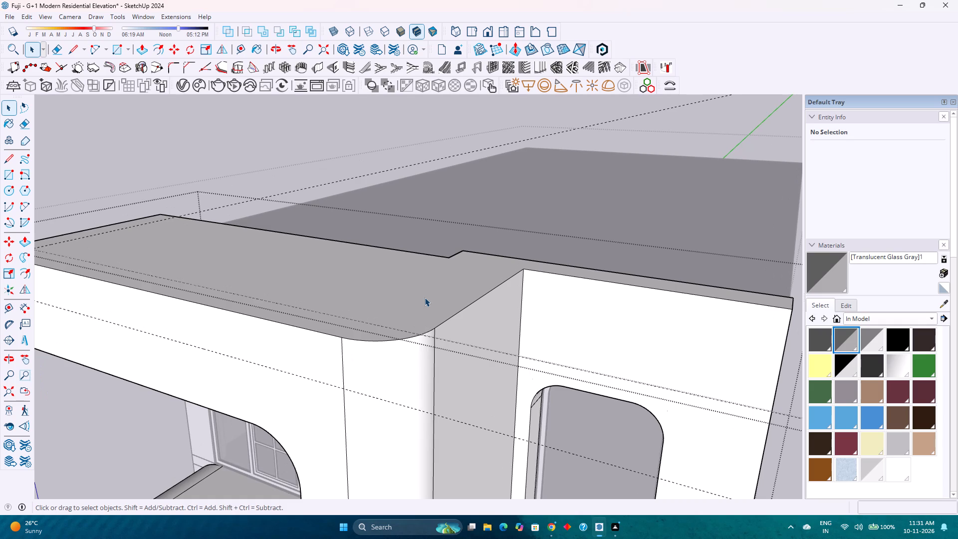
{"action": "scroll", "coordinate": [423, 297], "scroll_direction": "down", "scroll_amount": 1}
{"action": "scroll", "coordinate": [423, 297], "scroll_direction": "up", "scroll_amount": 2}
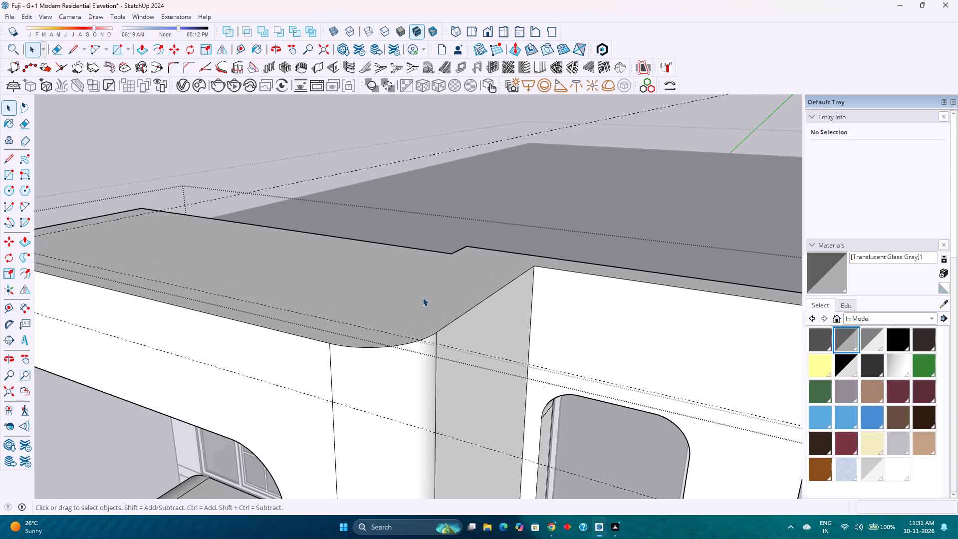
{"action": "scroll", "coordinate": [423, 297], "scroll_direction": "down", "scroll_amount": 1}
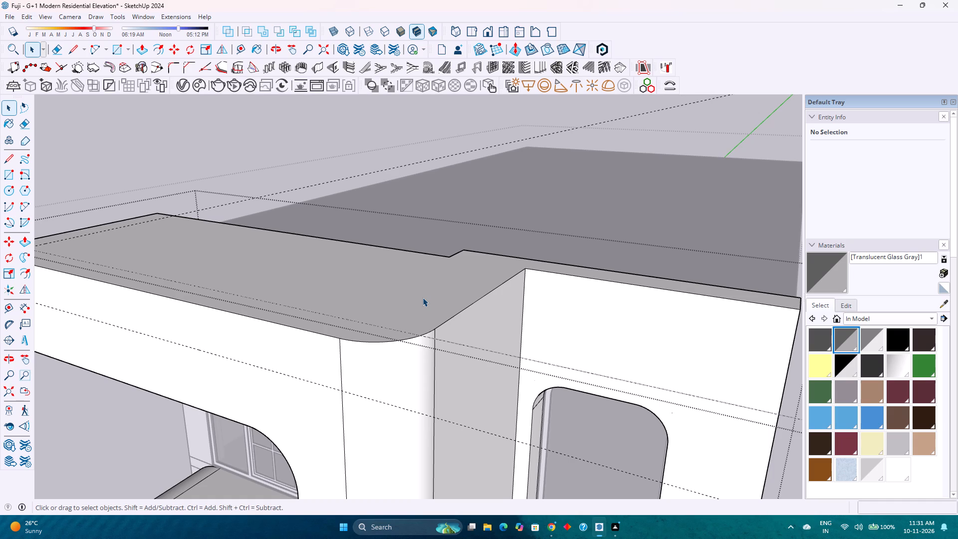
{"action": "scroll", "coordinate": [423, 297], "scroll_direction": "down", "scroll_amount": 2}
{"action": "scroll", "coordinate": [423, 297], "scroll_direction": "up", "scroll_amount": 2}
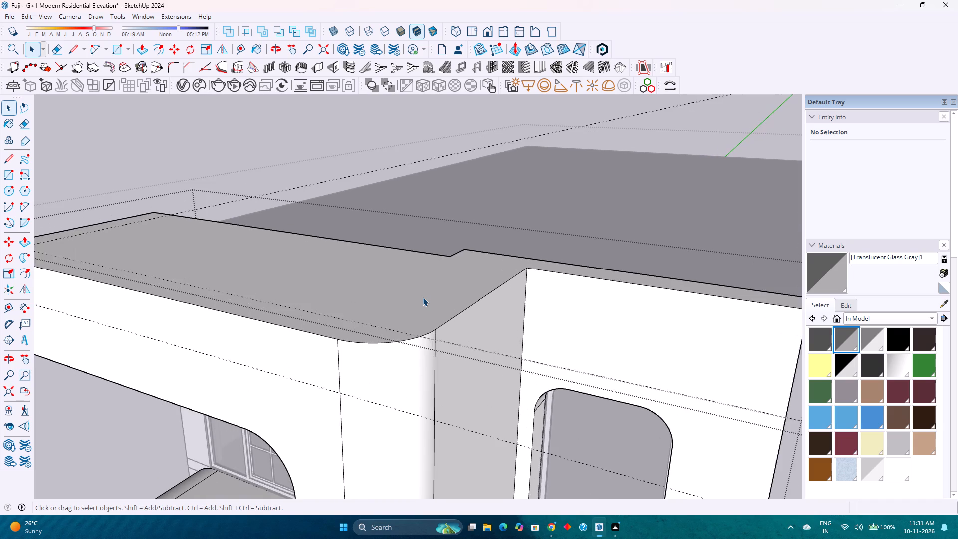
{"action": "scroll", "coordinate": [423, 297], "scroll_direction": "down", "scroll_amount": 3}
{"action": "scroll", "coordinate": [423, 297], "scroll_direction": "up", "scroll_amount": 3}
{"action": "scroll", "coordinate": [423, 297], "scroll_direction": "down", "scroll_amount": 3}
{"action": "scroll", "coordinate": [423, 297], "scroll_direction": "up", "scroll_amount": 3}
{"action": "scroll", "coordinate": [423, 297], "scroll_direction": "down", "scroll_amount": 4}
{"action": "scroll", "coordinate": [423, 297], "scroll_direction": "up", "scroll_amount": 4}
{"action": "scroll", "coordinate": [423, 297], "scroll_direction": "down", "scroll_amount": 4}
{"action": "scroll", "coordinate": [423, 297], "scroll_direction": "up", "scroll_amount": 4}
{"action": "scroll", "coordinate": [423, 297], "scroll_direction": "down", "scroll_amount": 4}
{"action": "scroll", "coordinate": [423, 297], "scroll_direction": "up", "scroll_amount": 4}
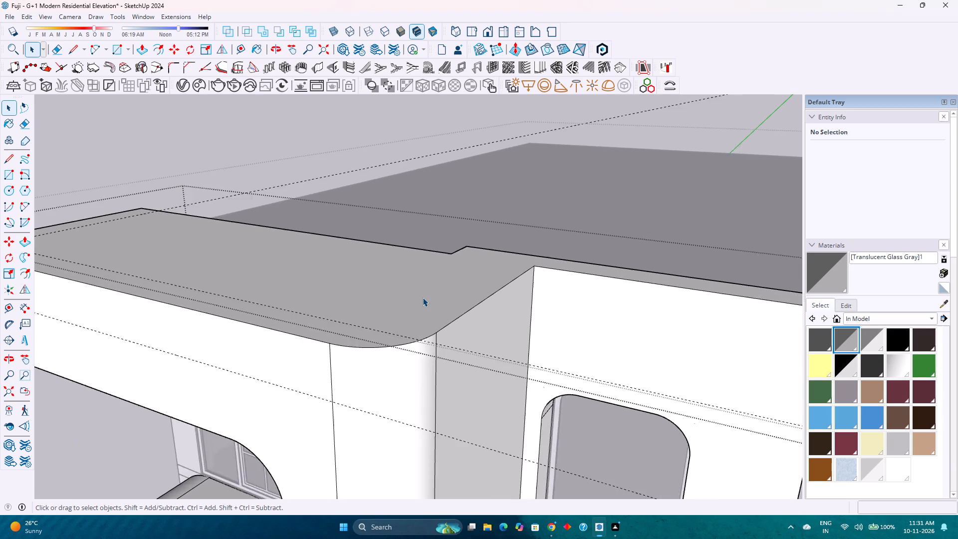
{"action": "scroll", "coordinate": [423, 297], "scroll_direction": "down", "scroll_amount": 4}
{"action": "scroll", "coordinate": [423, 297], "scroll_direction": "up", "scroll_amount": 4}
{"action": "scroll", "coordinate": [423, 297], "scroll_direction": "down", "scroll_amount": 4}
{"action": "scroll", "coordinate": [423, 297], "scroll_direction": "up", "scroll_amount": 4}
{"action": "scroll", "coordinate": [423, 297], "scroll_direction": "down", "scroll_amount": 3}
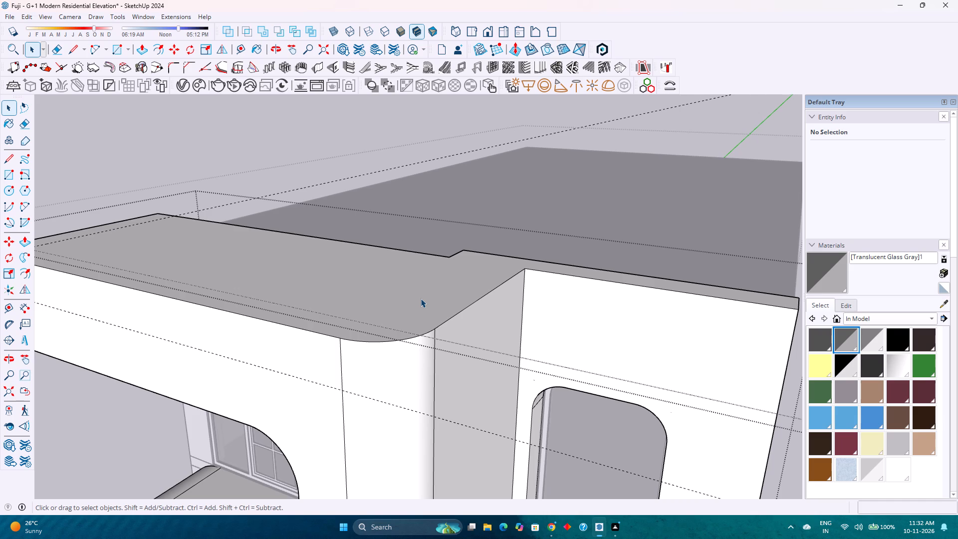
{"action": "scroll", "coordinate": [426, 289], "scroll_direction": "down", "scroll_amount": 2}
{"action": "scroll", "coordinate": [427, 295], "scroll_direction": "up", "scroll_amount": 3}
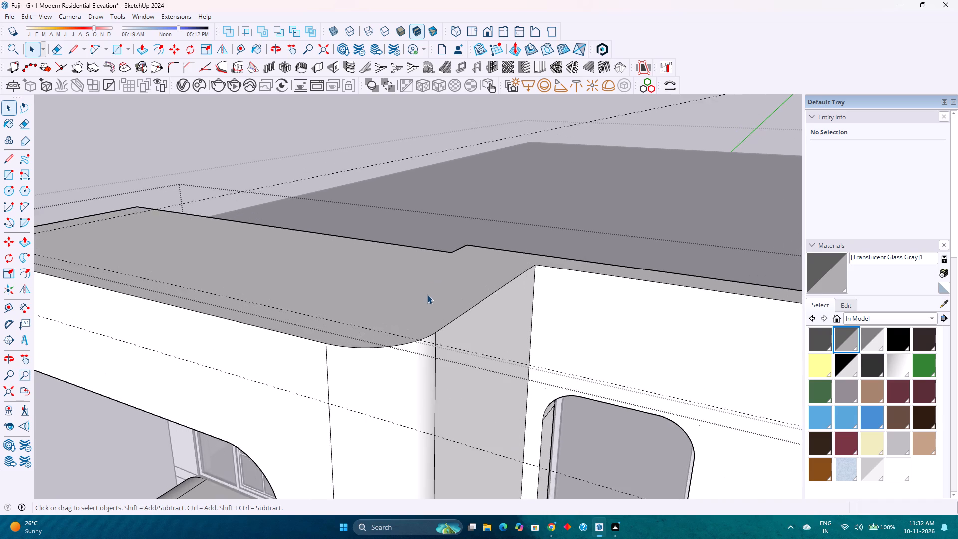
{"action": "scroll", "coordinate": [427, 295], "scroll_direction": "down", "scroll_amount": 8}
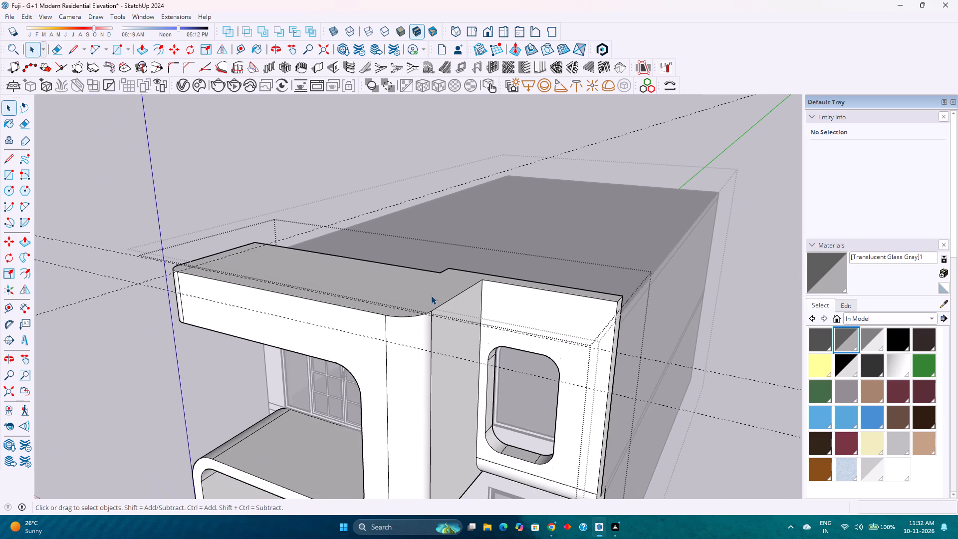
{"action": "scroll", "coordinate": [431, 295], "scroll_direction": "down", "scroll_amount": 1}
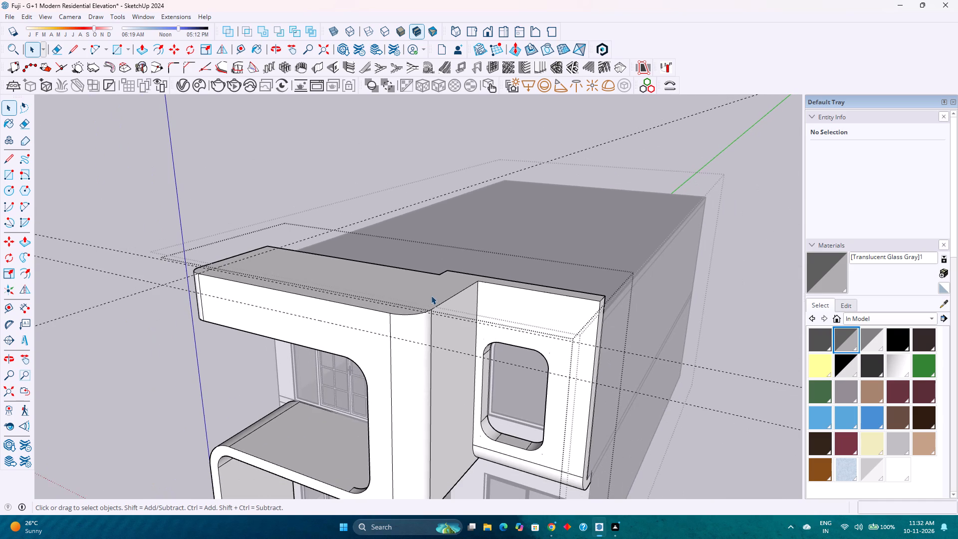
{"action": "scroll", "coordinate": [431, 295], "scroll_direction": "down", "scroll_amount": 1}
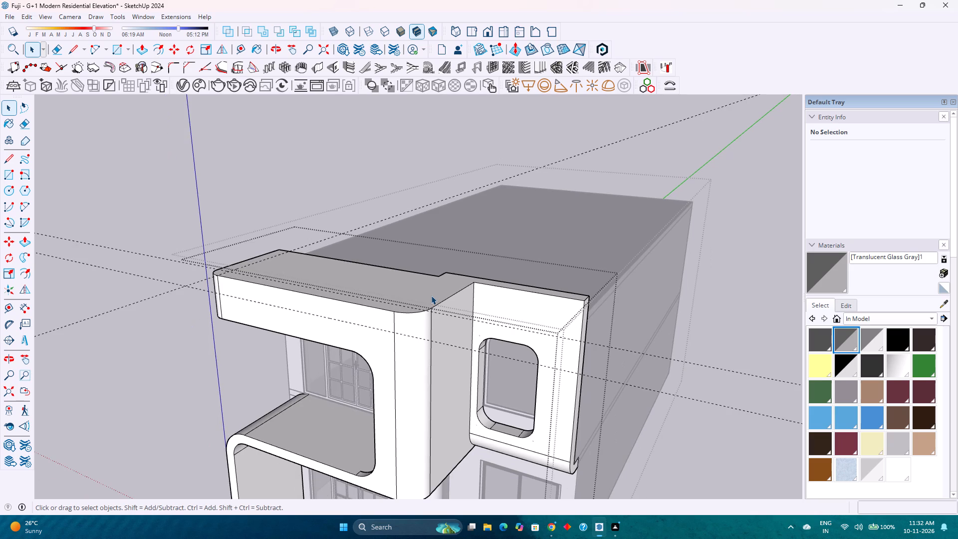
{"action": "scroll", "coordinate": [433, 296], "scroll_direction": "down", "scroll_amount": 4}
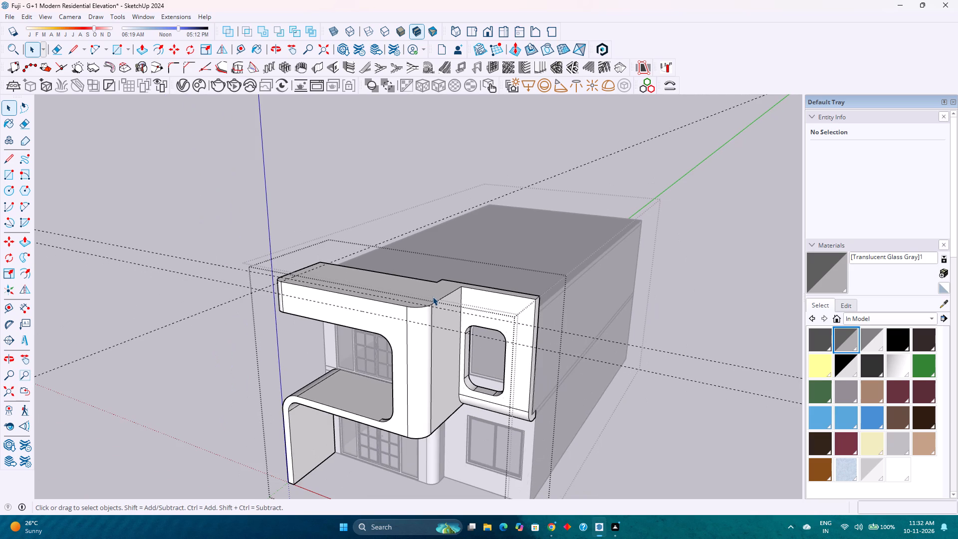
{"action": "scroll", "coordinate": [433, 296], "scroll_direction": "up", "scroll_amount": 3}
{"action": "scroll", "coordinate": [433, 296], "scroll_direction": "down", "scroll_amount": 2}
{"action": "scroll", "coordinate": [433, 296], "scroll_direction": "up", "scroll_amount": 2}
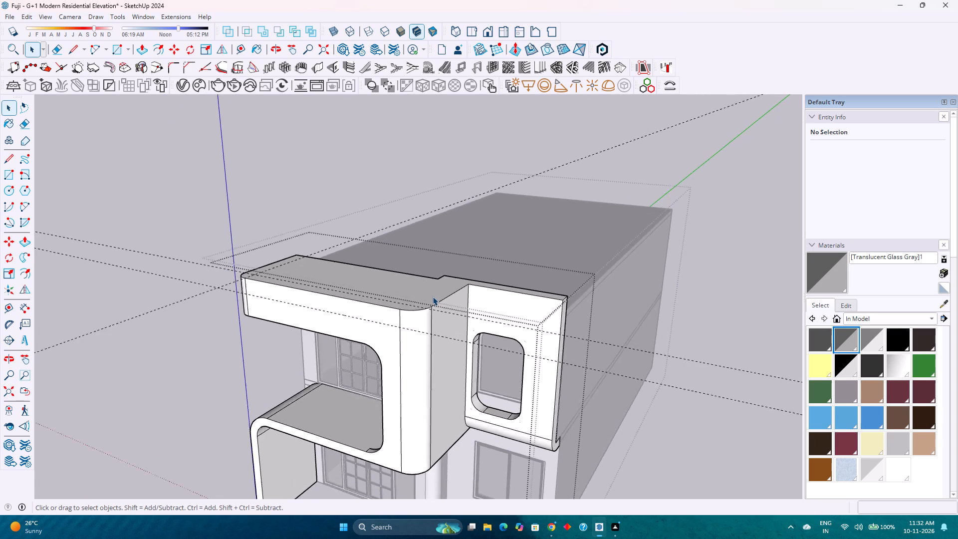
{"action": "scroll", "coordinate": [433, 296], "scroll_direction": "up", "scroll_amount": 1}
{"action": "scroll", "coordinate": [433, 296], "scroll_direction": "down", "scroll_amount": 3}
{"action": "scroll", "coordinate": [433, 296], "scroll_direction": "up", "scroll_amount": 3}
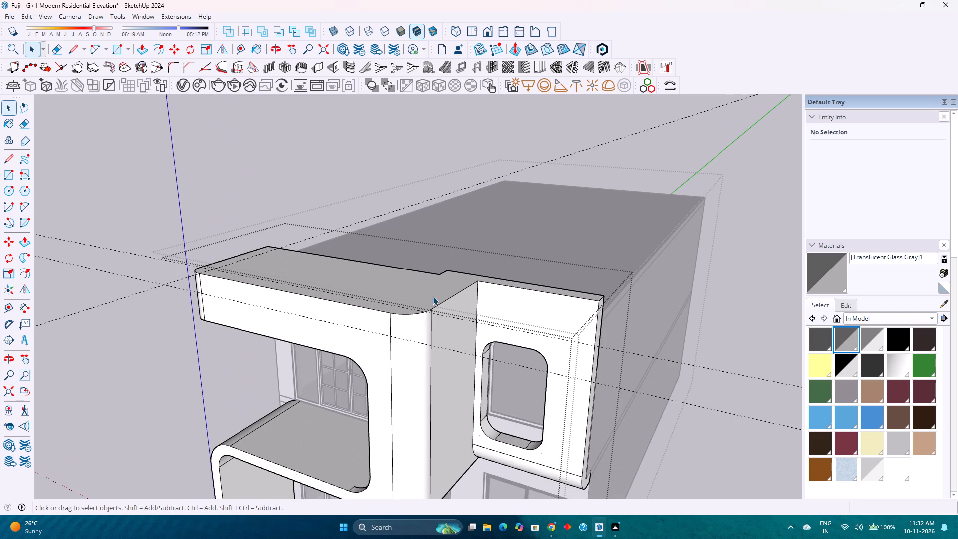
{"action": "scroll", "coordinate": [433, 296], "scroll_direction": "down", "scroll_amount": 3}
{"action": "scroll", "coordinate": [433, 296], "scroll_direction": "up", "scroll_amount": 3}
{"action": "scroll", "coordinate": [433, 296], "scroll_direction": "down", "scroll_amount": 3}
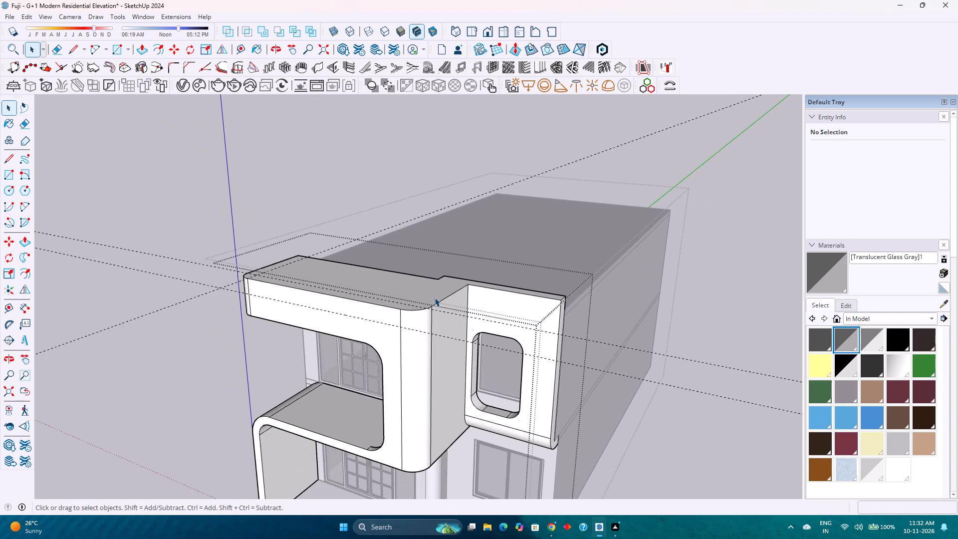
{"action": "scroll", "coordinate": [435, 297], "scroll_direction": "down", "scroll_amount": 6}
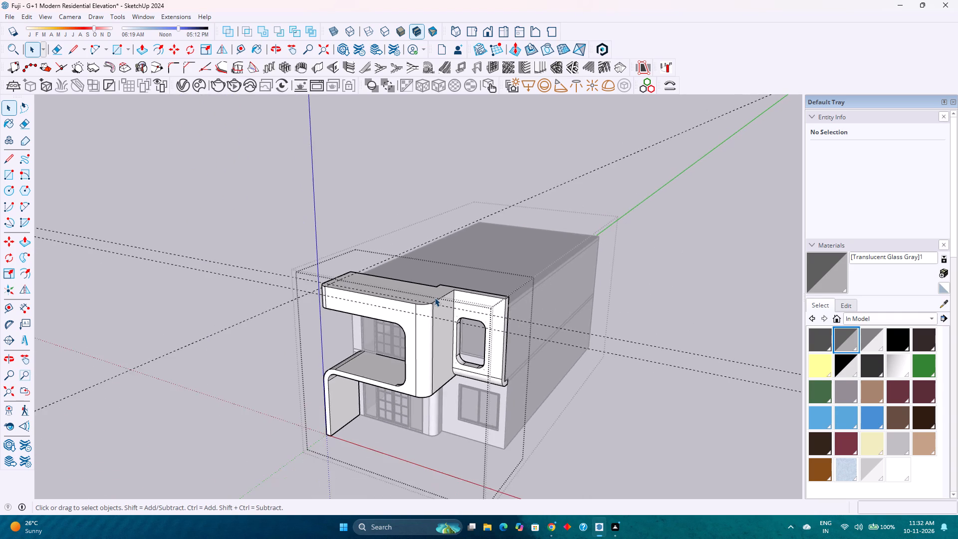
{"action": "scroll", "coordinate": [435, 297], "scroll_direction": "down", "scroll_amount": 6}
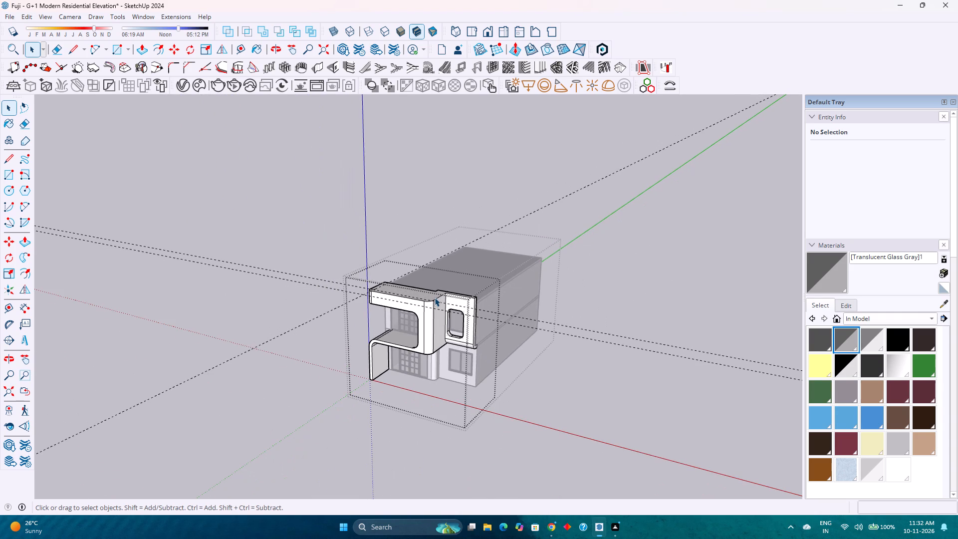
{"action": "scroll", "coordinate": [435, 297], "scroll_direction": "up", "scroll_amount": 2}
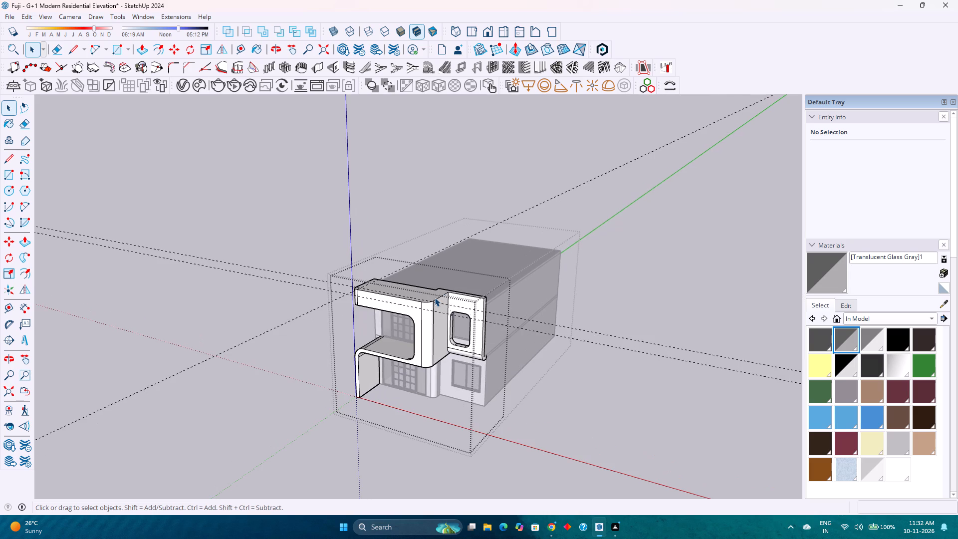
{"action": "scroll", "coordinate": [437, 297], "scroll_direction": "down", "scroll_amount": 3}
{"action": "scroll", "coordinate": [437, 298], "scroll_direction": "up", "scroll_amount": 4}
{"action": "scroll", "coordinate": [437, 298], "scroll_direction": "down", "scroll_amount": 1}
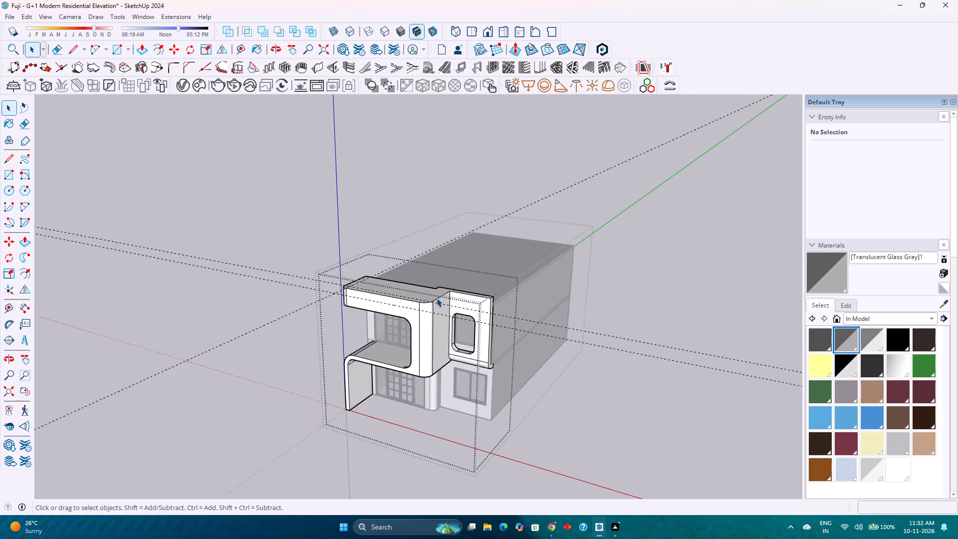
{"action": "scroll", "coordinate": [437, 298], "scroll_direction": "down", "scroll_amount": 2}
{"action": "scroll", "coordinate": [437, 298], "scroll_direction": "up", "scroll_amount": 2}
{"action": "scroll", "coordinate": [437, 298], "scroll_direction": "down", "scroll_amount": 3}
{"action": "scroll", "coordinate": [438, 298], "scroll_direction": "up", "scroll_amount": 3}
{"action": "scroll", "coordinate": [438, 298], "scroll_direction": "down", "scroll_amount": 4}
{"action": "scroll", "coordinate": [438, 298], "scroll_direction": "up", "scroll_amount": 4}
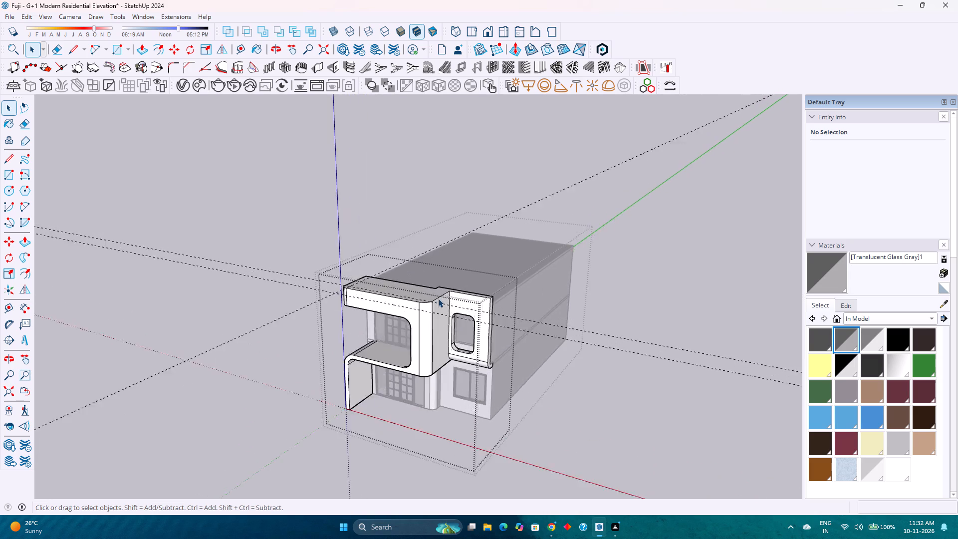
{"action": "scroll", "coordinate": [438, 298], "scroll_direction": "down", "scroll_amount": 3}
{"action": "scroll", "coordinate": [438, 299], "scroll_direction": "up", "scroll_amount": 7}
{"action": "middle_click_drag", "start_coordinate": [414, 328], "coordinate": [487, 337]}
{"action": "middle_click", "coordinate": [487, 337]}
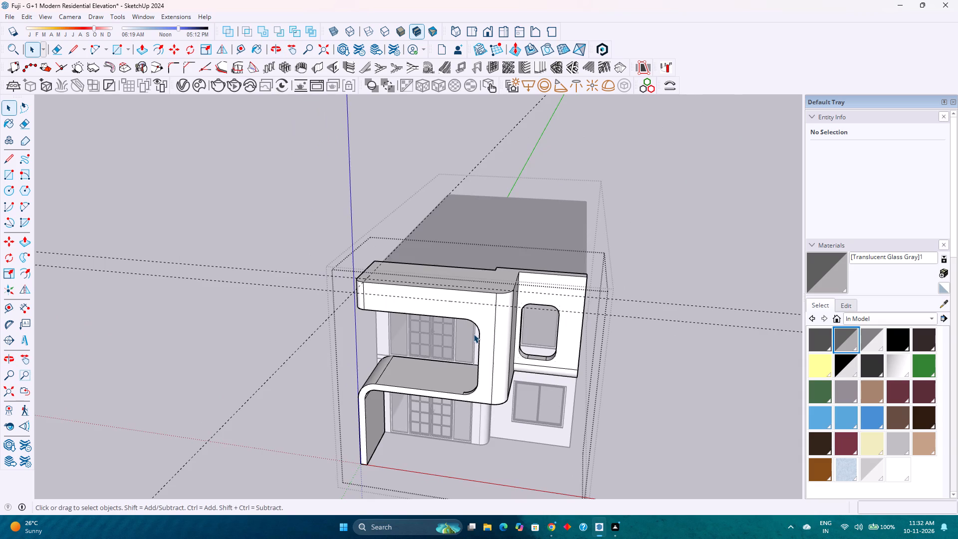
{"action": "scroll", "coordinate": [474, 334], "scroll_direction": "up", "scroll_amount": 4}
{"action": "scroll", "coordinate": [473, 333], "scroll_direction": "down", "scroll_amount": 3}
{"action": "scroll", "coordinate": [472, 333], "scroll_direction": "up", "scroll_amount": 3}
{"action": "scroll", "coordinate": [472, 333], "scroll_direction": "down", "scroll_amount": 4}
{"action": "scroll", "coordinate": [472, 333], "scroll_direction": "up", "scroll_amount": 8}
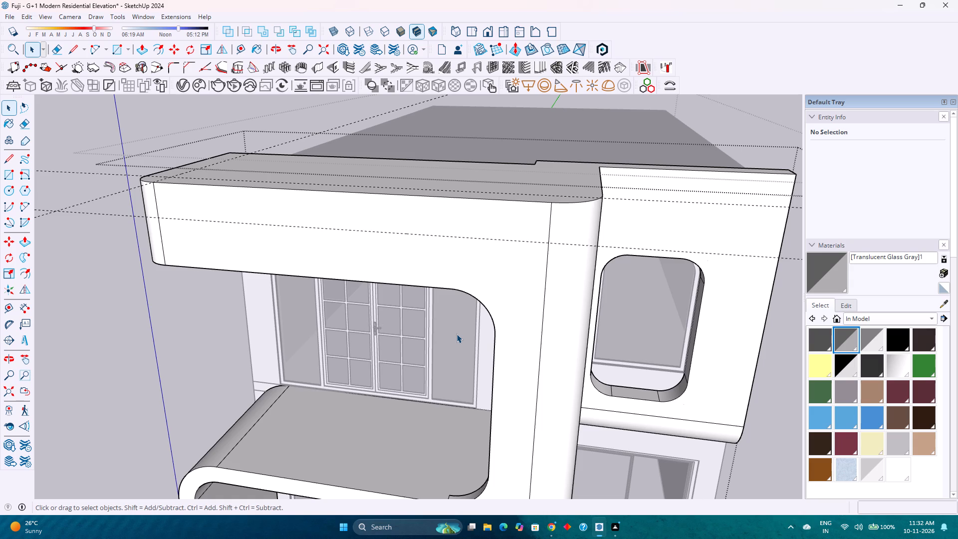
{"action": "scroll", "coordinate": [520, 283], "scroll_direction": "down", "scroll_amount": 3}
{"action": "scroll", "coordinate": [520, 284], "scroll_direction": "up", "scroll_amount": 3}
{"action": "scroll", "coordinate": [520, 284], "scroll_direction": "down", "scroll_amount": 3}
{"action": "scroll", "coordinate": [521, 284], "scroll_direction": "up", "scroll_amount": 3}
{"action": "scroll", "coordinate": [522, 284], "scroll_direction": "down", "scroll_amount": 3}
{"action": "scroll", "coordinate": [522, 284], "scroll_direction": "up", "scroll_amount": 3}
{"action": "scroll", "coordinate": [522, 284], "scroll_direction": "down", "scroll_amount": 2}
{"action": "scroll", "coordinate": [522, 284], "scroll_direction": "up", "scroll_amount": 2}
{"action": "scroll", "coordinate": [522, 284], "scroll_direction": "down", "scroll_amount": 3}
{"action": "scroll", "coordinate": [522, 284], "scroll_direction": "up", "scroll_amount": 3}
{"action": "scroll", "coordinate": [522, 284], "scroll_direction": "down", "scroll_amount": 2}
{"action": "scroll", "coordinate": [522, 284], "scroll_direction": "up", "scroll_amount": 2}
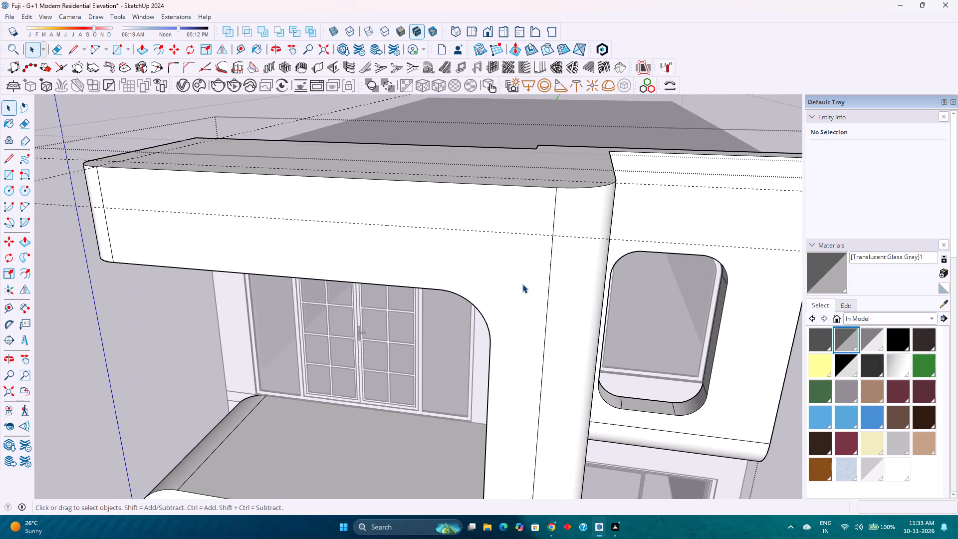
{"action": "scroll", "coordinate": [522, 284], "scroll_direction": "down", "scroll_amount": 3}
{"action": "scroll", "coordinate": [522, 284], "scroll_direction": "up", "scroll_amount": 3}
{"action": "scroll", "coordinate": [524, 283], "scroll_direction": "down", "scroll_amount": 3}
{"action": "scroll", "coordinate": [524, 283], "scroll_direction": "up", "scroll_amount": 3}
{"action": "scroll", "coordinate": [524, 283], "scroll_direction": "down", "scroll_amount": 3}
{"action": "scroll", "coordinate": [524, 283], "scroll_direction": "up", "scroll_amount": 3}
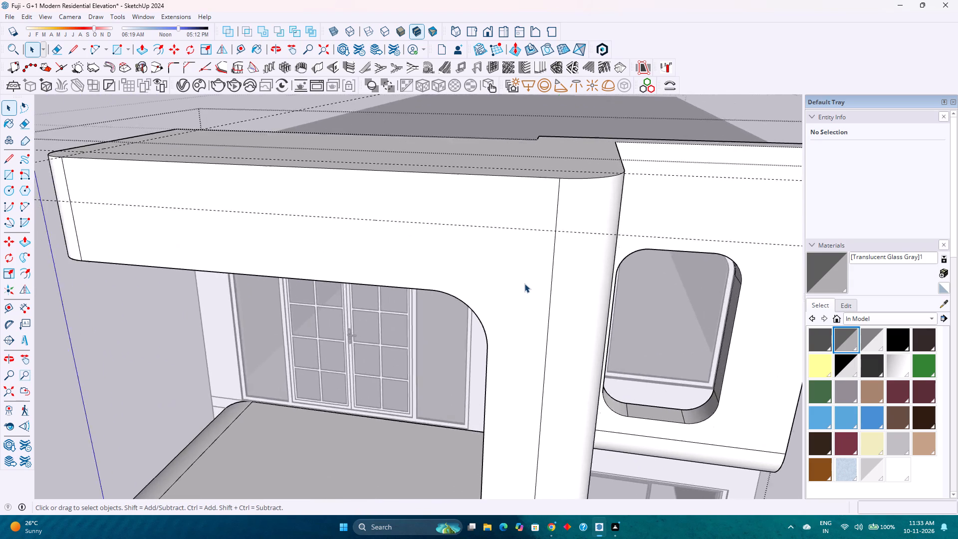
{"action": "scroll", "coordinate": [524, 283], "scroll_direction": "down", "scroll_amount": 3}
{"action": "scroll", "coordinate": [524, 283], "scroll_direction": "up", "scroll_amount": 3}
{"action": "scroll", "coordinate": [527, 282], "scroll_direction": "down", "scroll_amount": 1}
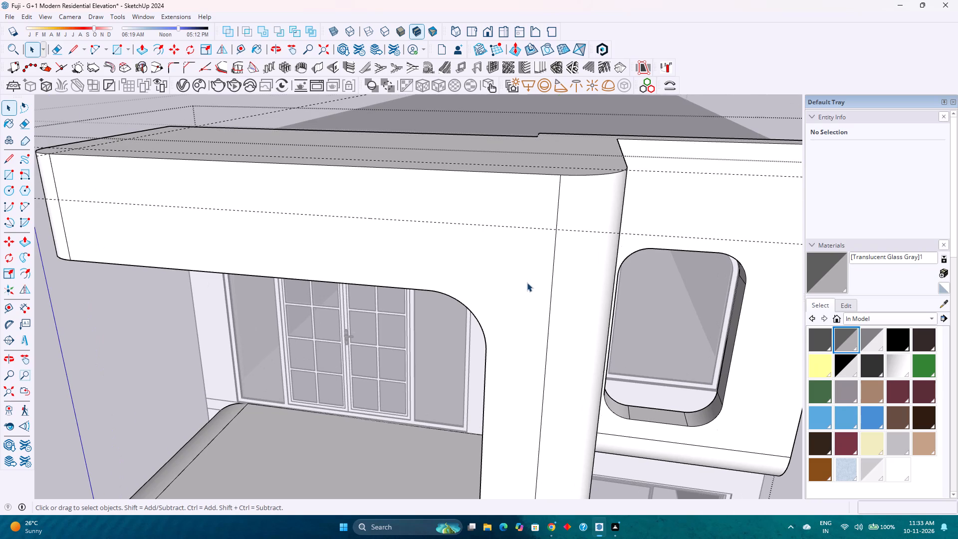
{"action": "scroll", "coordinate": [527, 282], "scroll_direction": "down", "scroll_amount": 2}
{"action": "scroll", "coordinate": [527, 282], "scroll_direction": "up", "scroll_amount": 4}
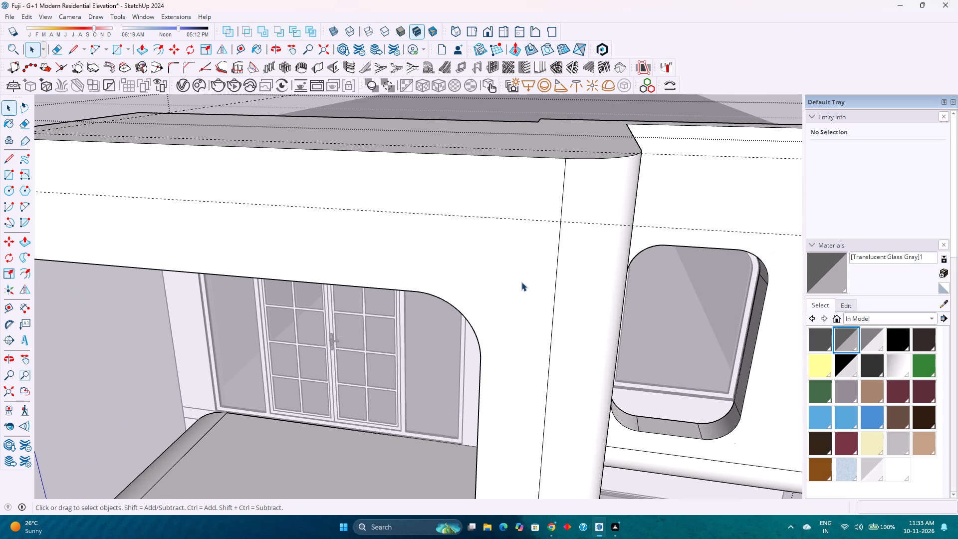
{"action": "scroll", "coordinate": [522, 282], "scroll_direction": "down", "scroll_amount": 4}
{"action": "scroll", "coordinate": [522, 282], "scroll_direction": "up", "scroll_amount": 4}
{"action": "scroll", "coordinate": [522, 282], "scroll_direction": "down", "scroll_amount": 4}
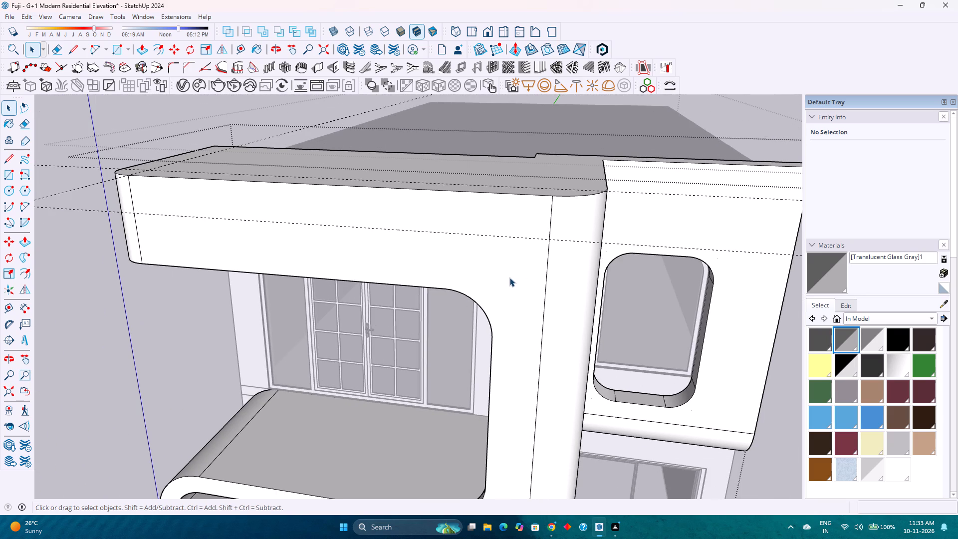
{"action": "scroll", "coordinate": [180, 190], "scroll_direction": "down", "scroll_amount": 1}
Delete the guide along the top beam's upper front edge and the guide crossing it front to back near the beam's free end.
{"action": "middle_click_drag", "start_coordinate": [180, 190], "coordinate": [284, 229]}
{"action": "scroll", "coordinate": [244, 211], "scroll_direction": "up", "scroll_amount": 2}
{"action": "middle_click", "coordinate": [241, 211]}
{"action": "scroll", "coordinate": [244, 206], "scroll_direction": "down", "scroll_amount": 3}
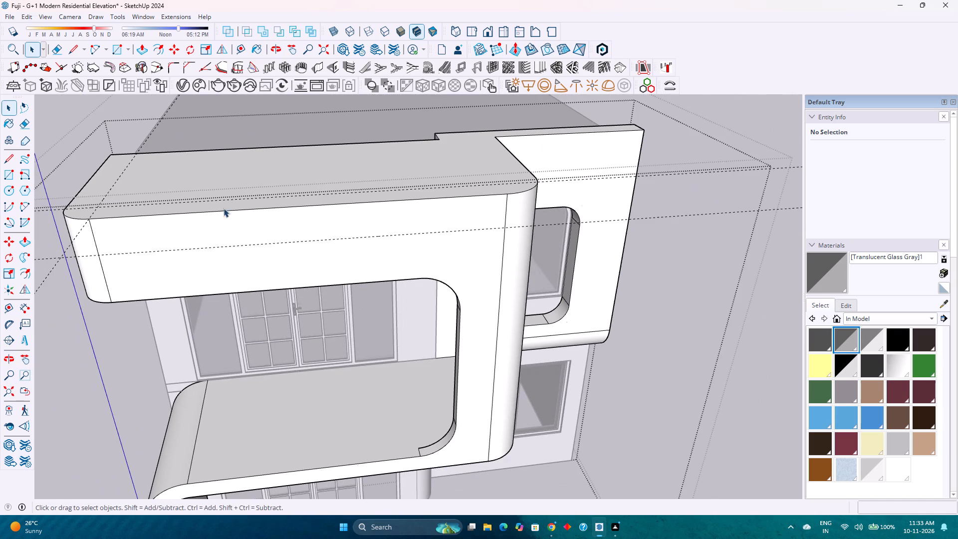
{"action": "left_click", "coordinate": [132, 206]}
{"action": "key", "text": "Delete"}
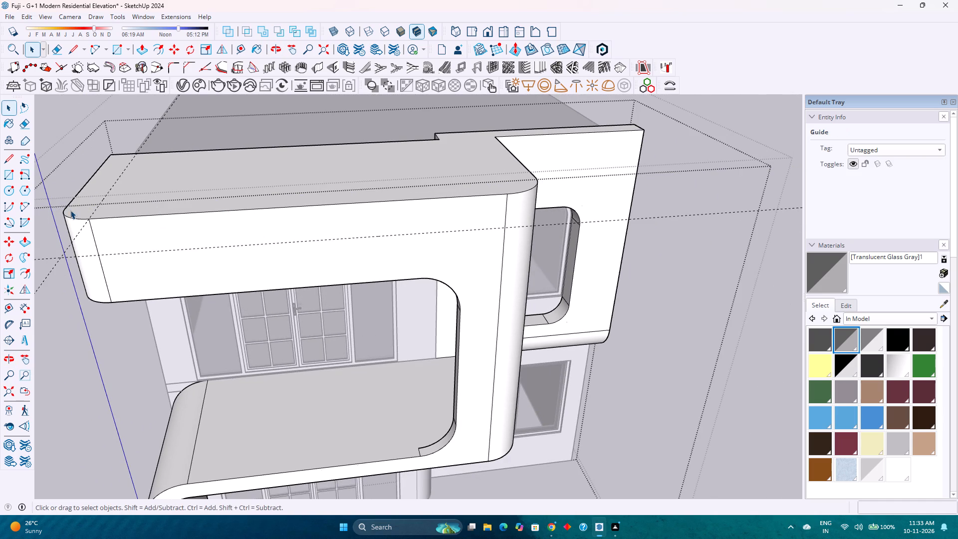
{"action": "left_click", "coordinate": [112, 188]}
{"action": "key", "text": "Delete"}
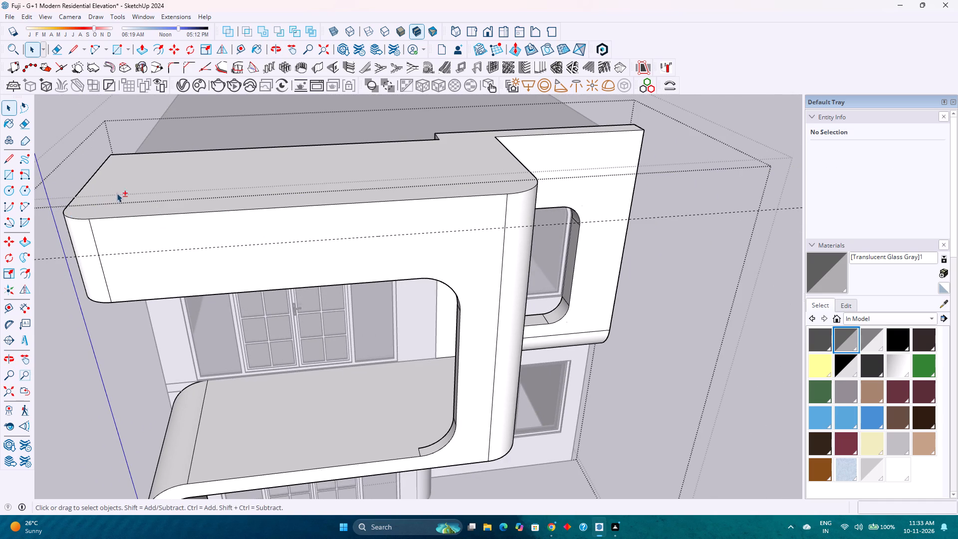
Divide the top beam's upper face with a 2' 6" line from the rear notch corner to the top corner where the side wall meets.
{"action": "middle_click_drag", "start_coordinate": [119, 194], "coordinate": [259, 220], "text": "shift"}
{"action": "middle_click_drag", "start_coordinate": [275, 254], "coordinate": [228, 229]}
{"action": "scroll", "coordinate": [288, 253], "scroll_direction": "up", "scroll_amount": 3}
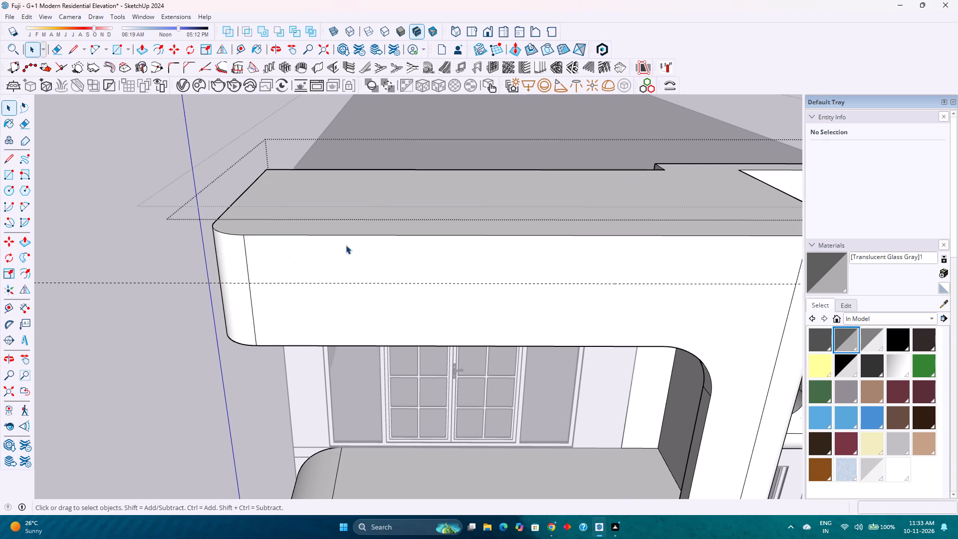
{"action": "left_click", "coordinate": [356, 222]}
{"action": "scroll", "coordinate": [360, 222], "scroll_direction": "down", "scroll_amount": 2}
{"action": "middle_click_drag", "start_coordinate": [441, 240], "coordinate": [328, 299]}
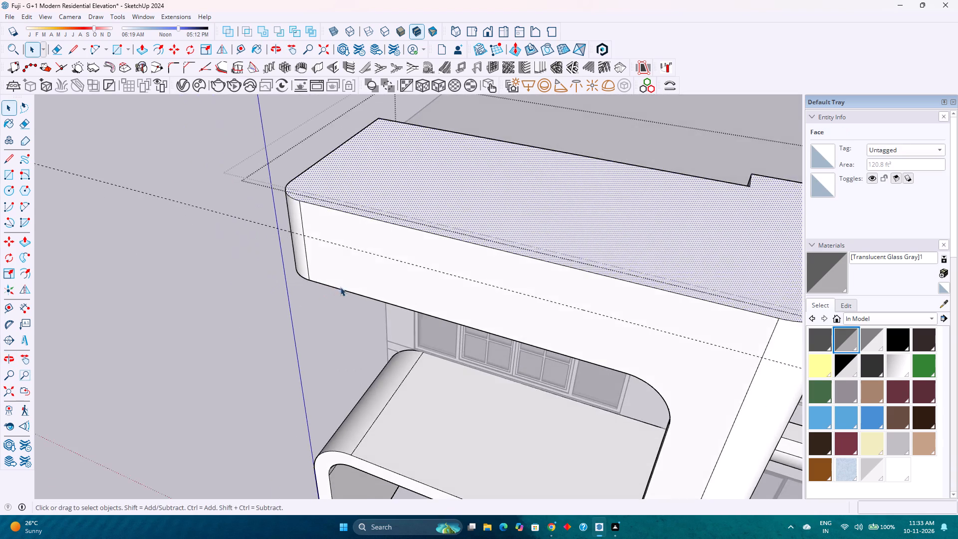
{"action": "scroll", "coordinate": [340, 281], "scroll_direction": "down", "scroll_amount": 5}
{"action": "middle_click_drag", "start_coordinate": [380, 273], "coordinate": [253, 304], "text": "shift"}
{"action": "key", "text": "l"}
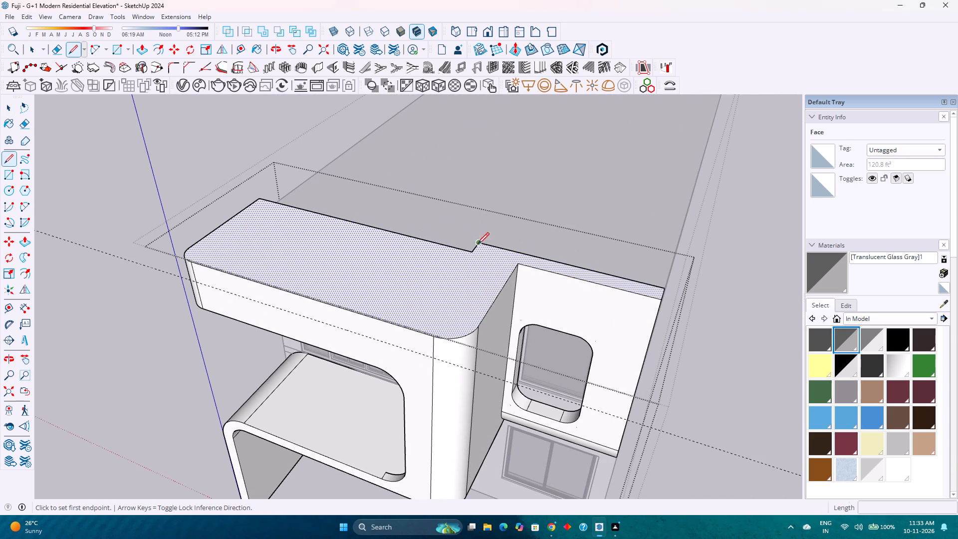
{"action": "left_click", "coordinate": [477, 252]}
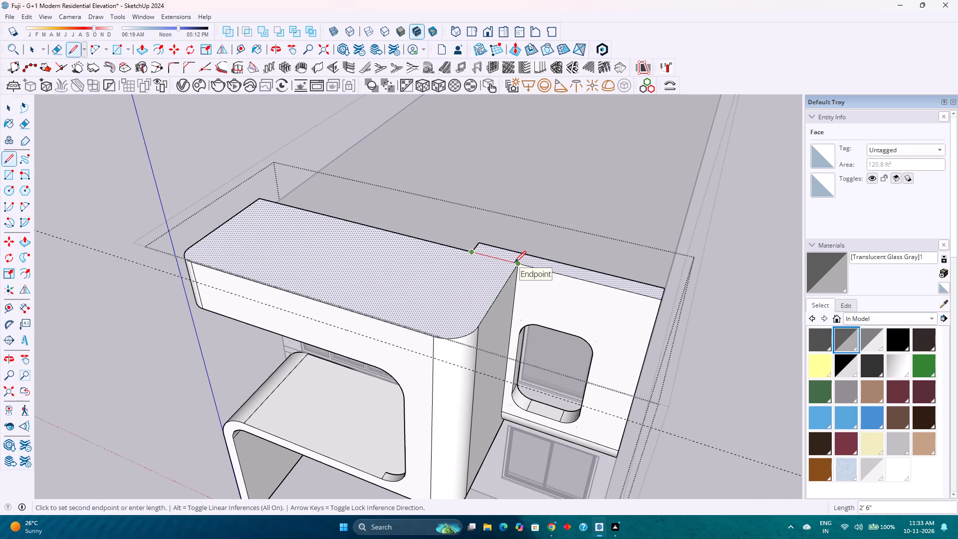
{"action": "left_click", "coordinate": [514, 263]}
{"action": "key", "text": "space"}
Rotate a copy of the beam's main top face down about 4.6° around the green axis, pivoting at the free end's front corner.
{"action": "left_click", "coordinate": [407, 274]}
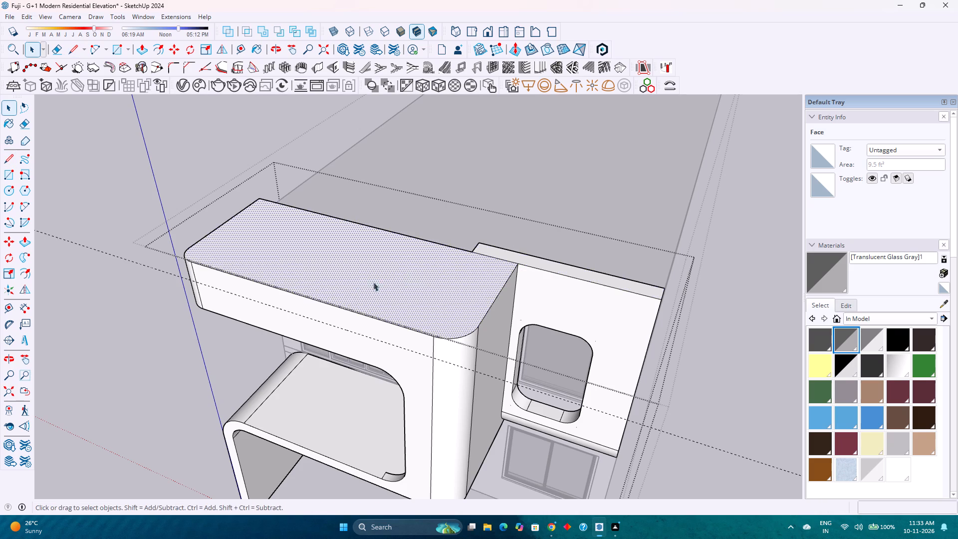
{"action": "middle_click_drag", "start_coordinate": [357, 285], "coordinate": [434, 241]}
{"action": "scroll", "coordinate": [435, 241], "scroll_direction": "down", "scroll_amount": 4}
{"action": "scroll", "coordinate": [271, 281], "scroll_direction": "up", "scroll_amount": 5}
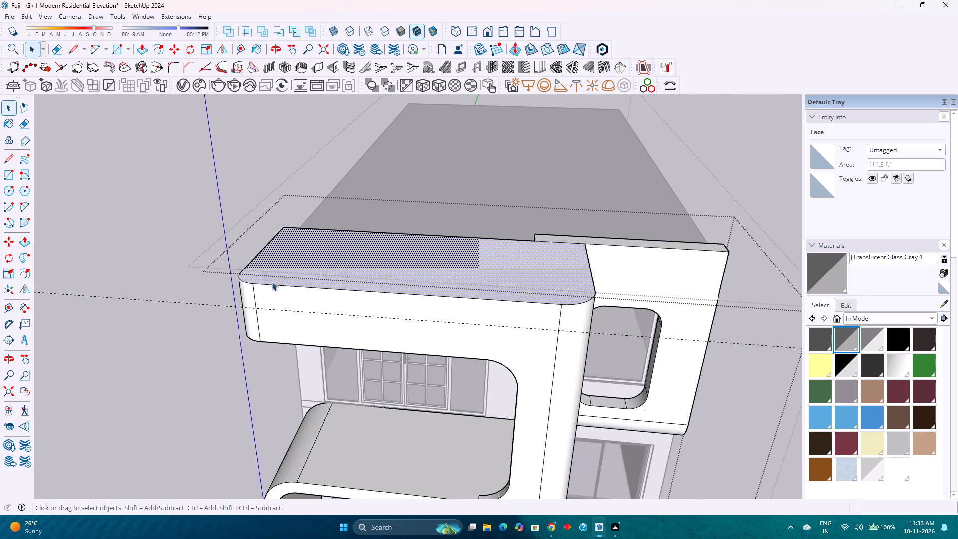
{"action": "middle_click_drag", "start_coordinate": [272, 282], "coordinate": [295, 224]}
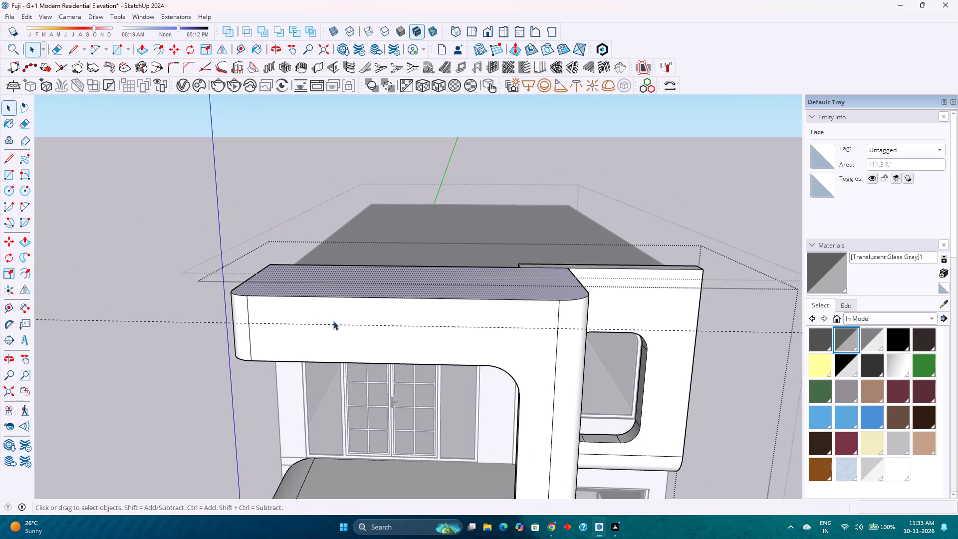
{"action": "middle_click_drag", "start_coordinate": [333, 321], "coordinate": [314, 282]}
{"action": "middle_click_drag", "start_coordinate": [337, 315], "coordinate": [236, 319]}
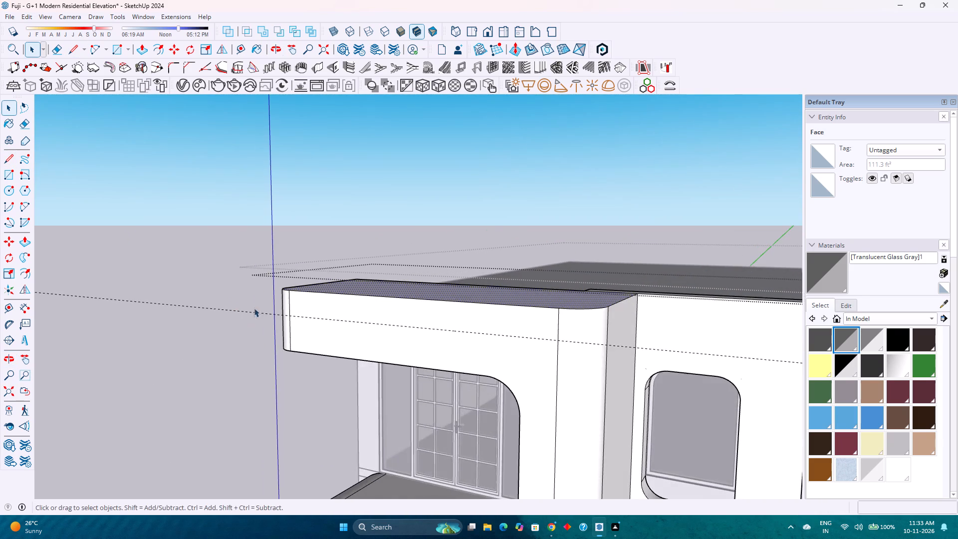
{"action": "scroll", "coordinate": [254, 306], "scroll_direction": "up", "scroll_amount": 4}
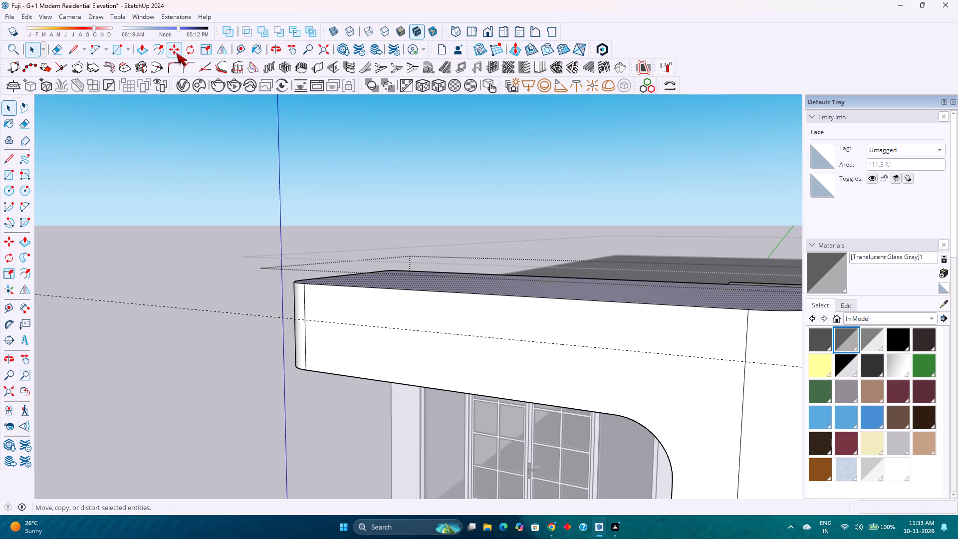
{"action": "left_click", "coordinate": [187, 52]}
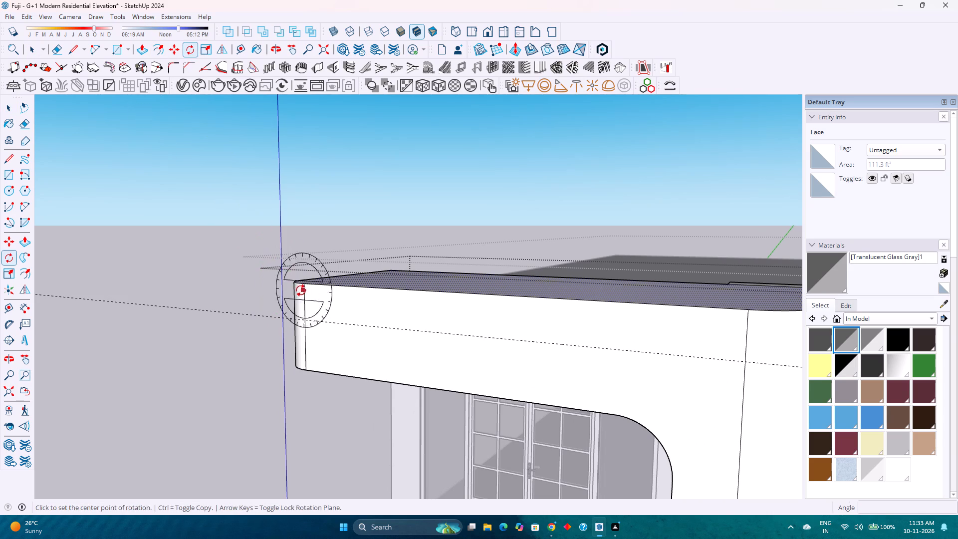
{"action": "key", "text": "Left"}
{"action": "left_click", "coordinate": [304, 286]}
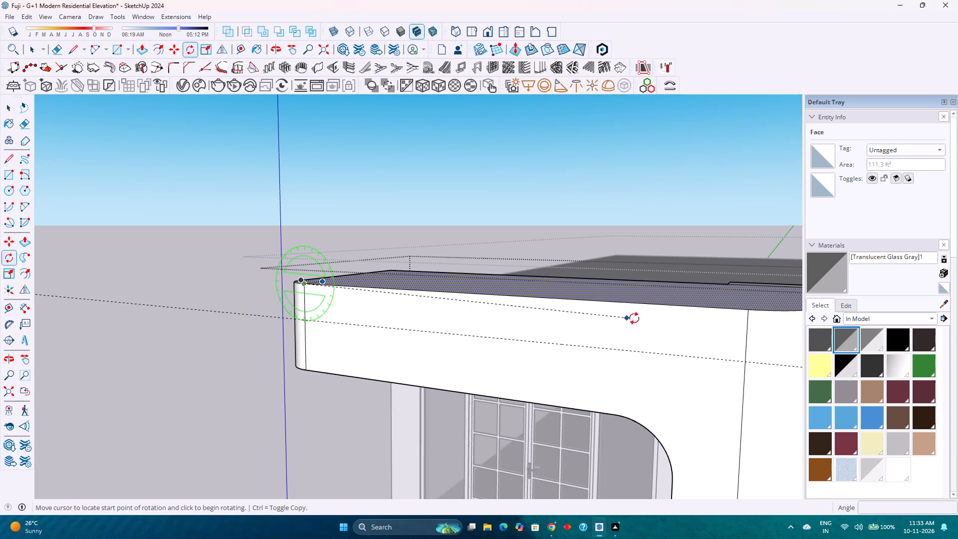
{"action": "middle_click_drag", "start_coordinate": [680, 320], "coordinate": [548, 291], "text": "shift"}
{"action": "middle_click_drag", "start_coordinate": [546, 290], "coordinate": [601, 294]}
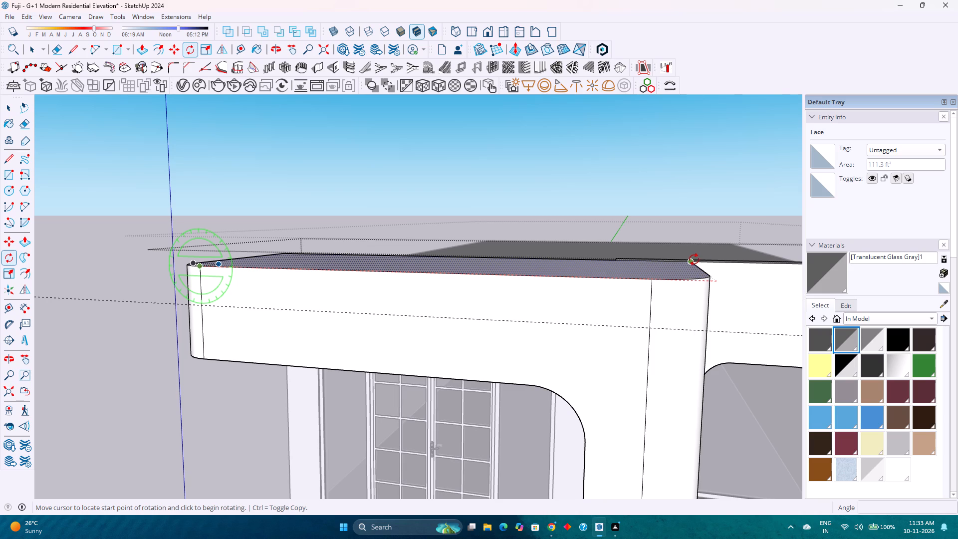
{"action": "left_click", "coordinate": [694, 260]}
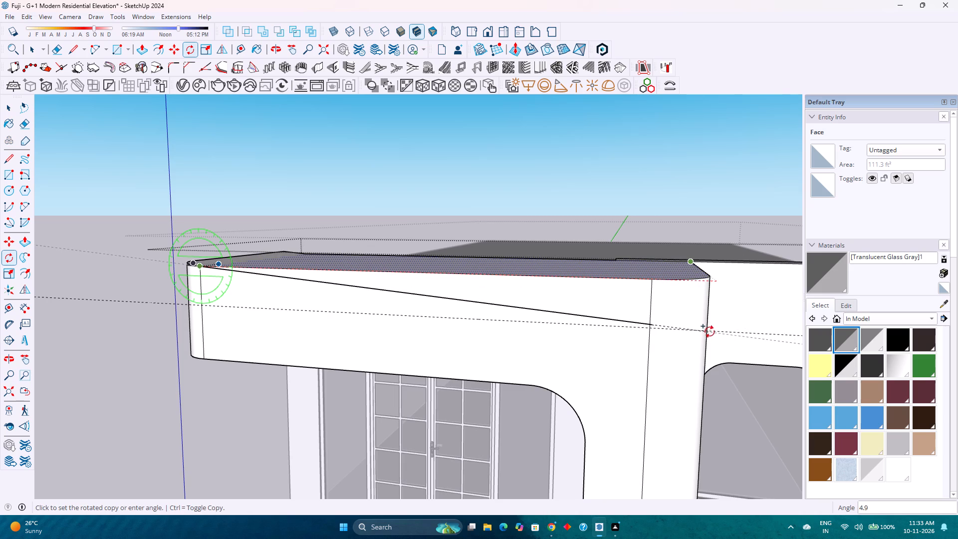
{"action": "left_click", "coordinate": [737, 332]}
Examine the tilted copy against the top beam's front face and curved corner from several angles.
{"action": "middle_click_drag", "start_coordinate": [690, 331], "coordinate": [520, 330]}
{"action": "scroll", "coordinate": [525, 324], "scroll_direction": "down", "scroll_amount": 7}
{"action": "scroll", "coordinate": [414, 291], "scroll_direction": "down", "scroll_amount": 4}
{"action": "scroll", "coordinate": [414, 291], "scroll_direction": "up", "scroll_amount": 3}
{"action": "scroll", "coordinate": [414, 291], "scroll_direction": "down", "scroll_amount": 1}
{"action": "scroll", "coordinate": [521, 309], "scroll_direction": "up", "scroll_amount": 1}
{"action": "middle_click_drag", "start_coordinate": [521, 311], "coordinate": [293, 327]}
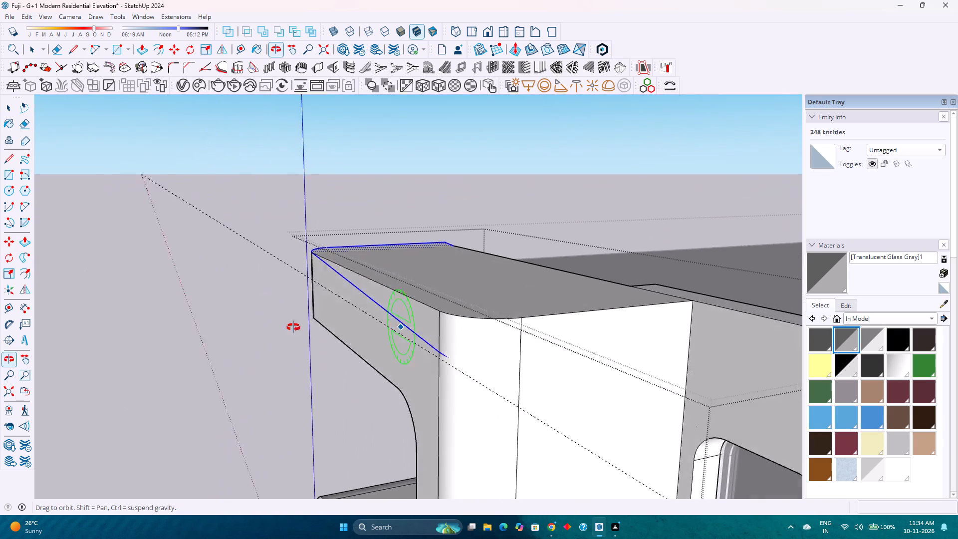
{"action": "middle_click_drag", "start_coordinate": [293, 327], "coordinate": [580, 389]}
{"action": "middle_click", "coordinate": [580, 389]}
{"action": "middle_click_drag", "start_coordinate": [592, 363], "coordinate": [510, 373], "text": "shift"}
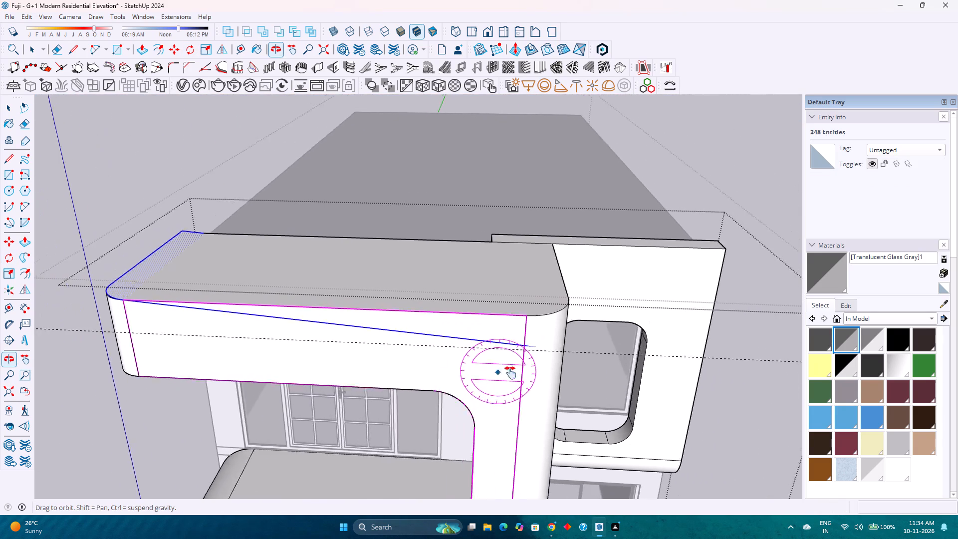
Undo the tilted, rotated copy of the top beam's main top face.
{"action": "middle_click_drag", "start_coordinate": [510, 373], "coordinate": [682, 349], "text": "shift"}
{"action": "middle_click", "coordinate": [682, 349]}
{"action": "scroll", "coordinate": [364, 303], "scroll_direction": "up", "scroll_amount": 1}
{"action": "scroll", "coordinate": [311, 296], "scroll_direction": "up", "scroll_amount": 4}
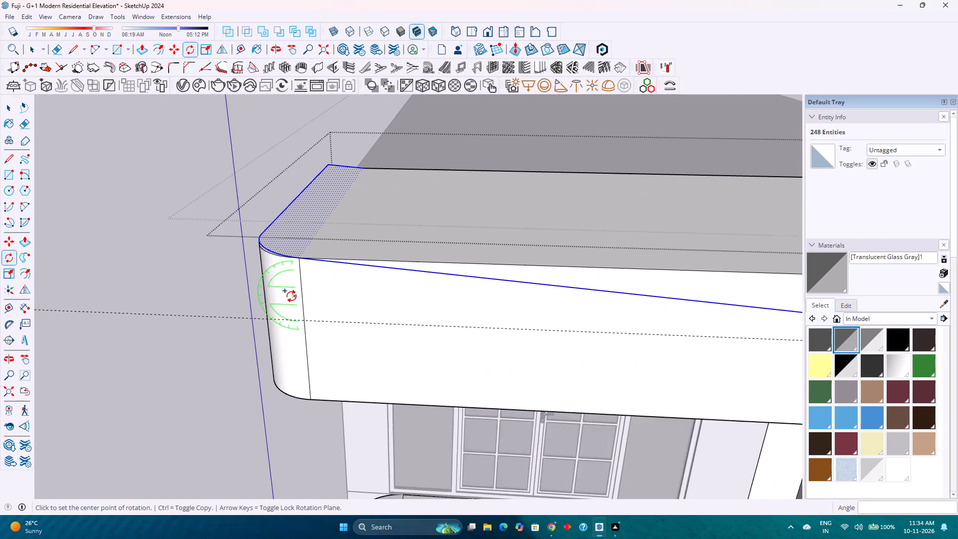
{"action": "scroll", "coordinate": [291, 296], "scroll_direction": "up", "scroll_amount": 5}
{"action": "key", "text": "ctrl+z"}
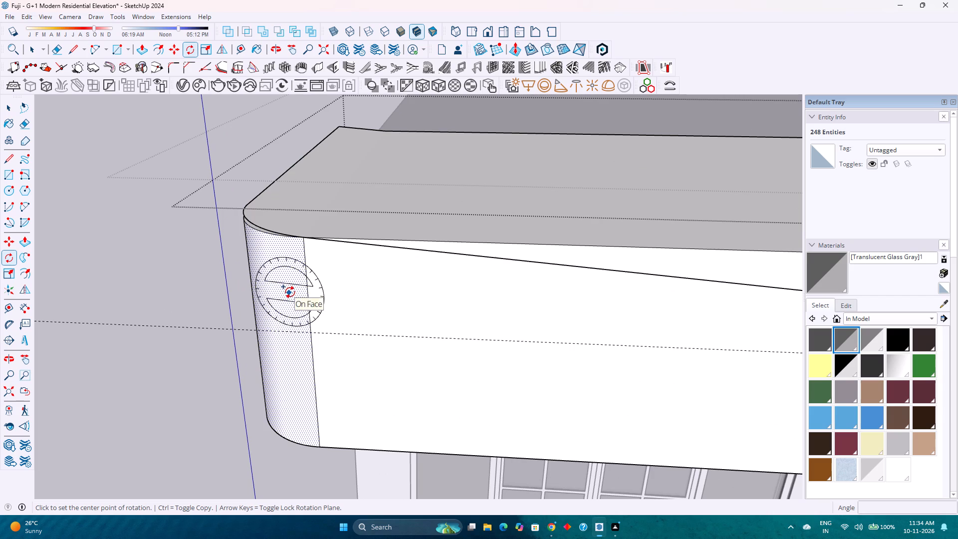
{"action": "key", "text": "ctrl+z"}
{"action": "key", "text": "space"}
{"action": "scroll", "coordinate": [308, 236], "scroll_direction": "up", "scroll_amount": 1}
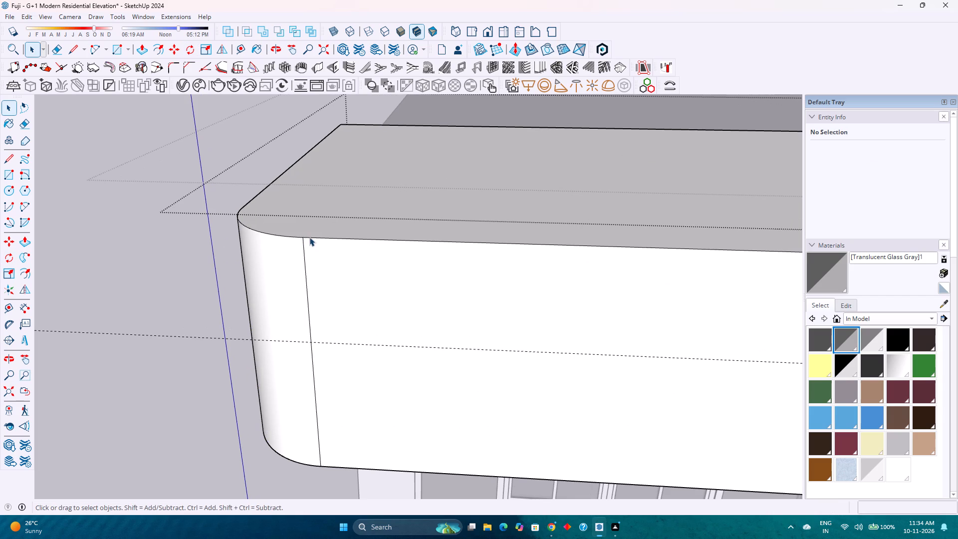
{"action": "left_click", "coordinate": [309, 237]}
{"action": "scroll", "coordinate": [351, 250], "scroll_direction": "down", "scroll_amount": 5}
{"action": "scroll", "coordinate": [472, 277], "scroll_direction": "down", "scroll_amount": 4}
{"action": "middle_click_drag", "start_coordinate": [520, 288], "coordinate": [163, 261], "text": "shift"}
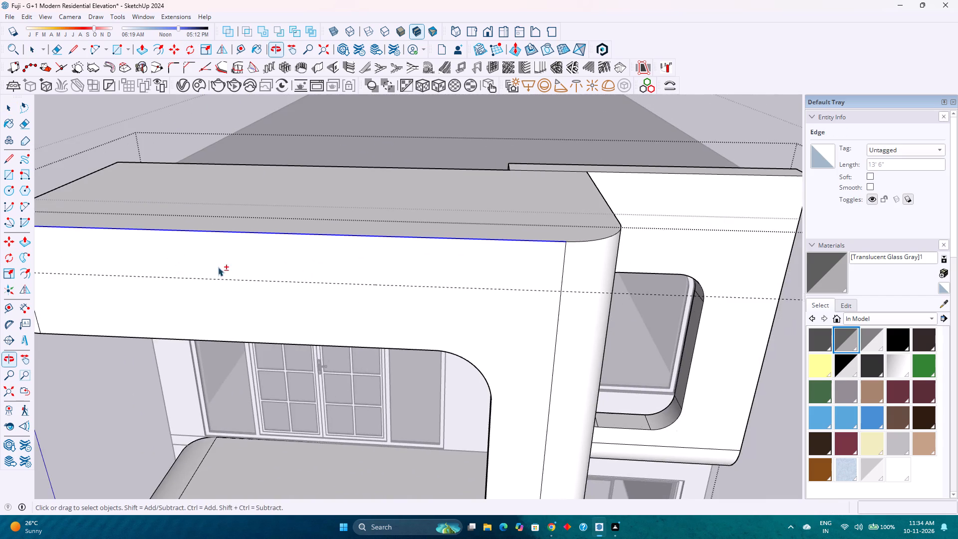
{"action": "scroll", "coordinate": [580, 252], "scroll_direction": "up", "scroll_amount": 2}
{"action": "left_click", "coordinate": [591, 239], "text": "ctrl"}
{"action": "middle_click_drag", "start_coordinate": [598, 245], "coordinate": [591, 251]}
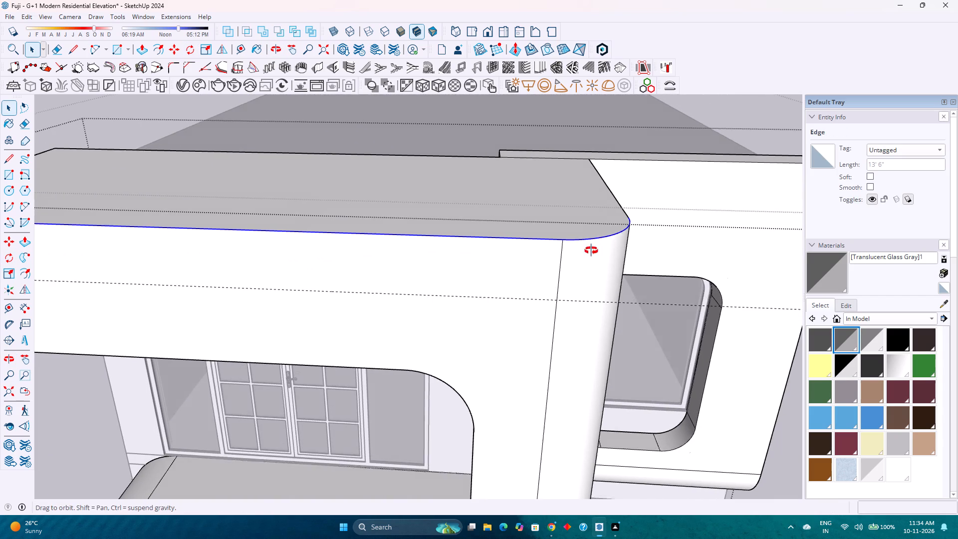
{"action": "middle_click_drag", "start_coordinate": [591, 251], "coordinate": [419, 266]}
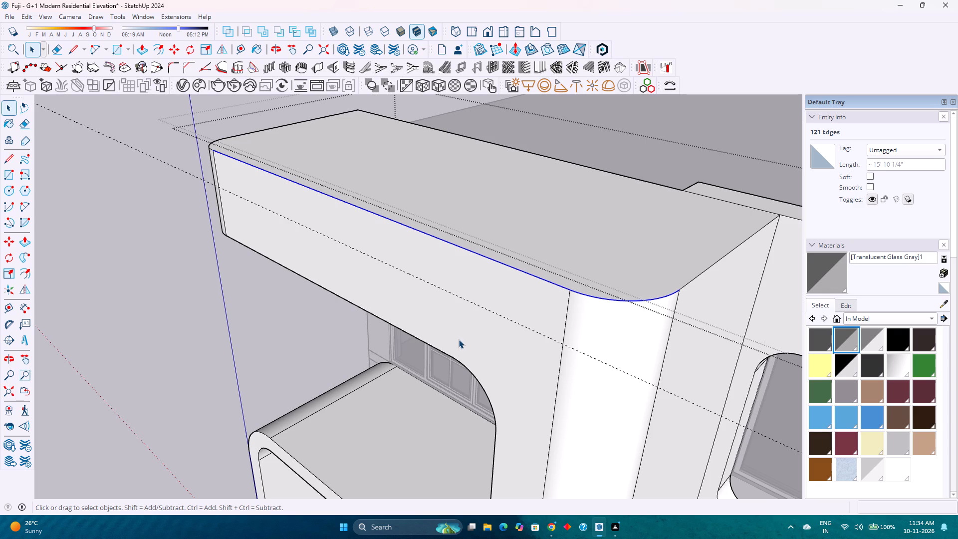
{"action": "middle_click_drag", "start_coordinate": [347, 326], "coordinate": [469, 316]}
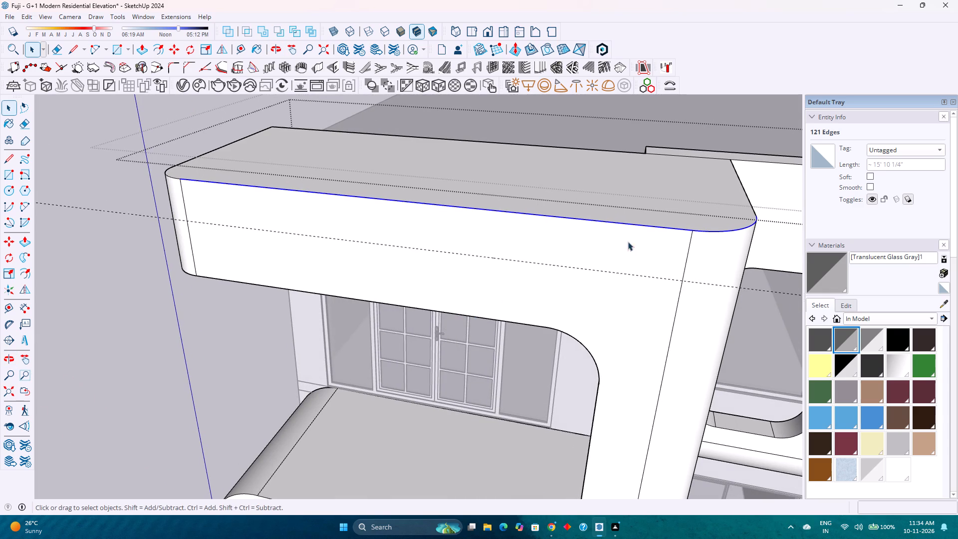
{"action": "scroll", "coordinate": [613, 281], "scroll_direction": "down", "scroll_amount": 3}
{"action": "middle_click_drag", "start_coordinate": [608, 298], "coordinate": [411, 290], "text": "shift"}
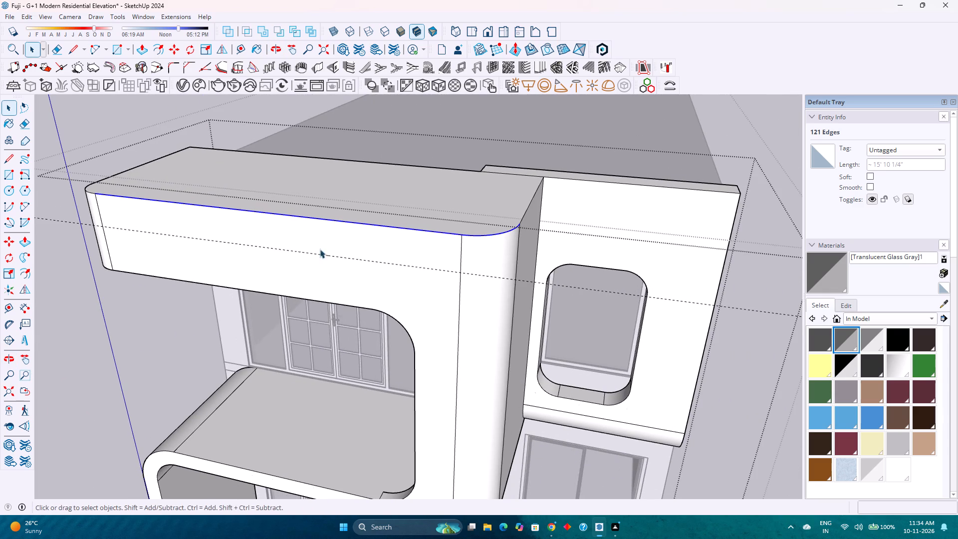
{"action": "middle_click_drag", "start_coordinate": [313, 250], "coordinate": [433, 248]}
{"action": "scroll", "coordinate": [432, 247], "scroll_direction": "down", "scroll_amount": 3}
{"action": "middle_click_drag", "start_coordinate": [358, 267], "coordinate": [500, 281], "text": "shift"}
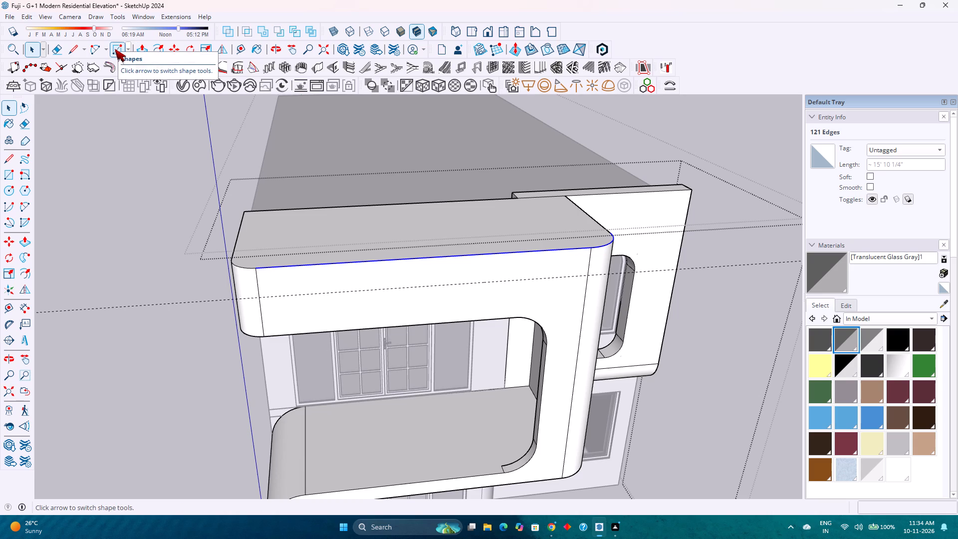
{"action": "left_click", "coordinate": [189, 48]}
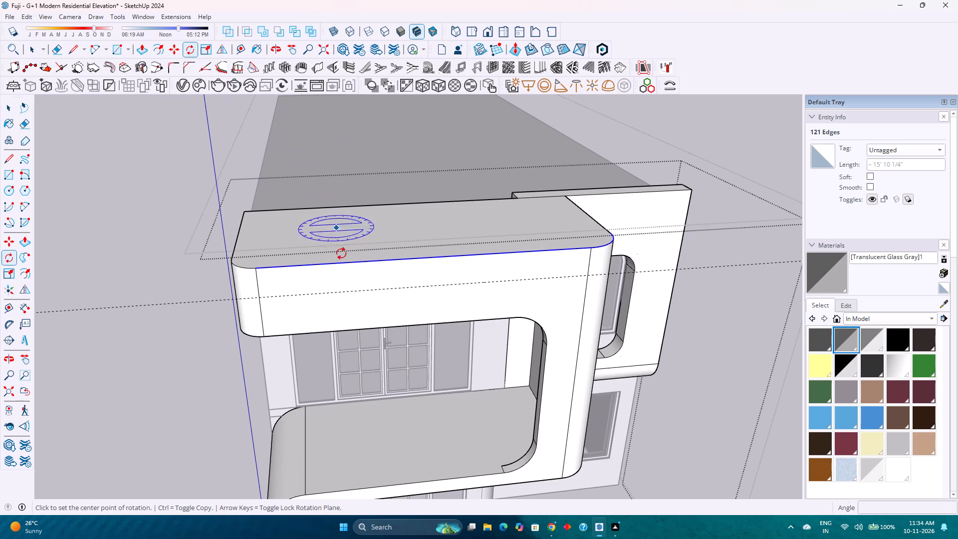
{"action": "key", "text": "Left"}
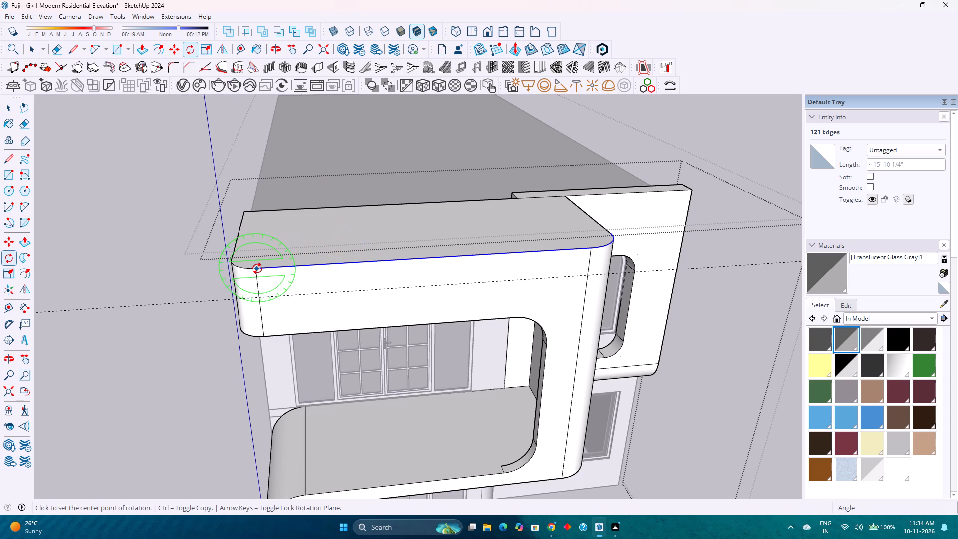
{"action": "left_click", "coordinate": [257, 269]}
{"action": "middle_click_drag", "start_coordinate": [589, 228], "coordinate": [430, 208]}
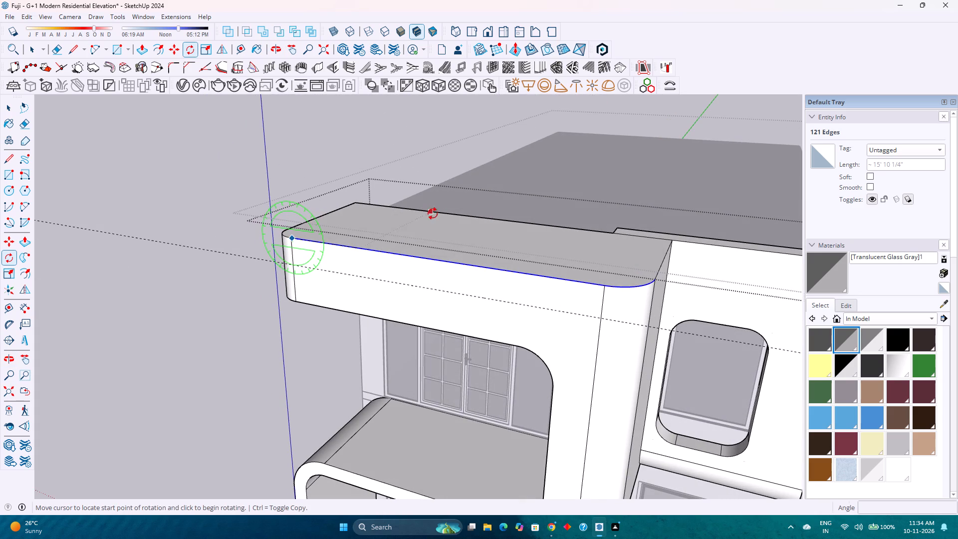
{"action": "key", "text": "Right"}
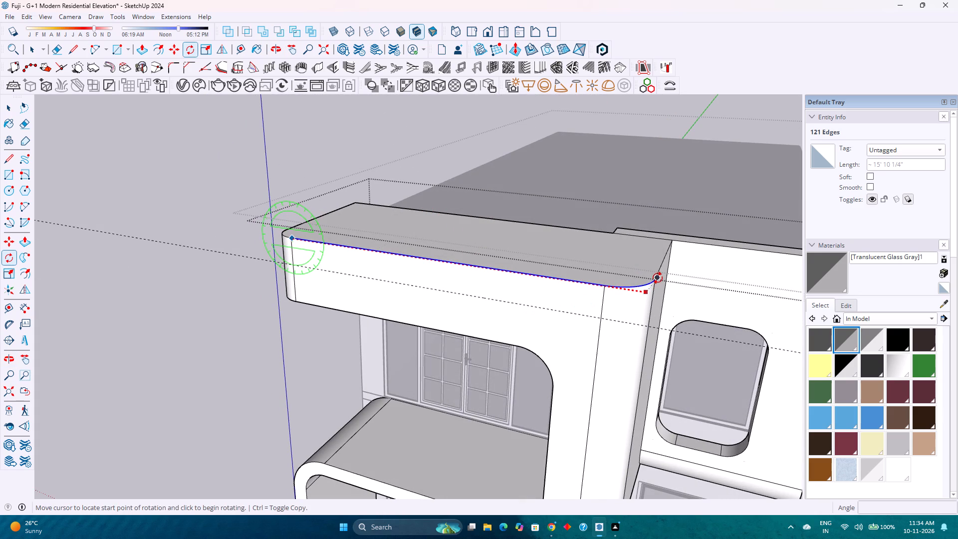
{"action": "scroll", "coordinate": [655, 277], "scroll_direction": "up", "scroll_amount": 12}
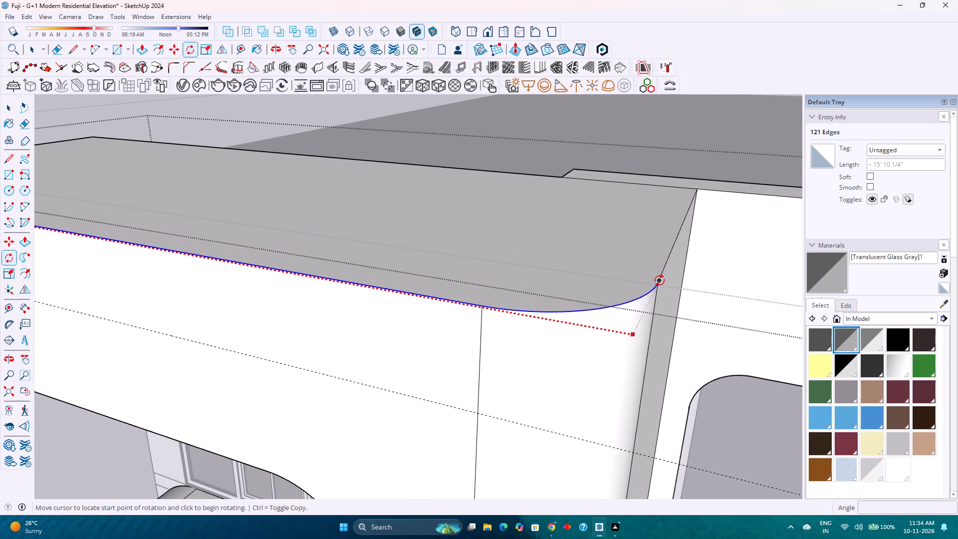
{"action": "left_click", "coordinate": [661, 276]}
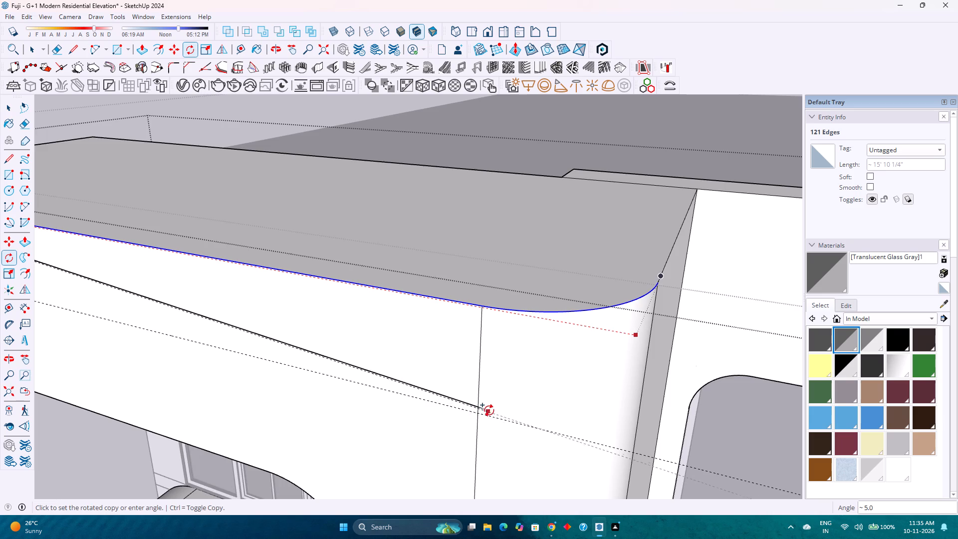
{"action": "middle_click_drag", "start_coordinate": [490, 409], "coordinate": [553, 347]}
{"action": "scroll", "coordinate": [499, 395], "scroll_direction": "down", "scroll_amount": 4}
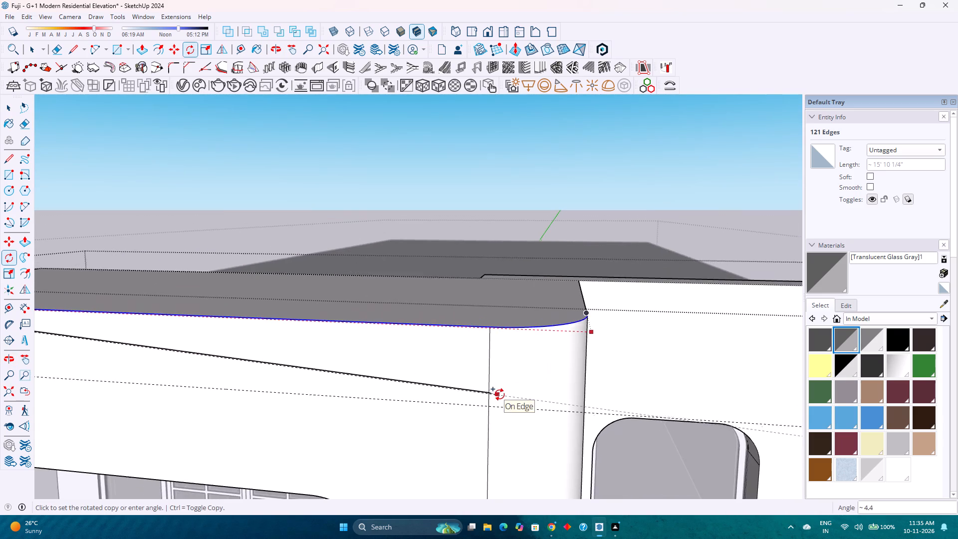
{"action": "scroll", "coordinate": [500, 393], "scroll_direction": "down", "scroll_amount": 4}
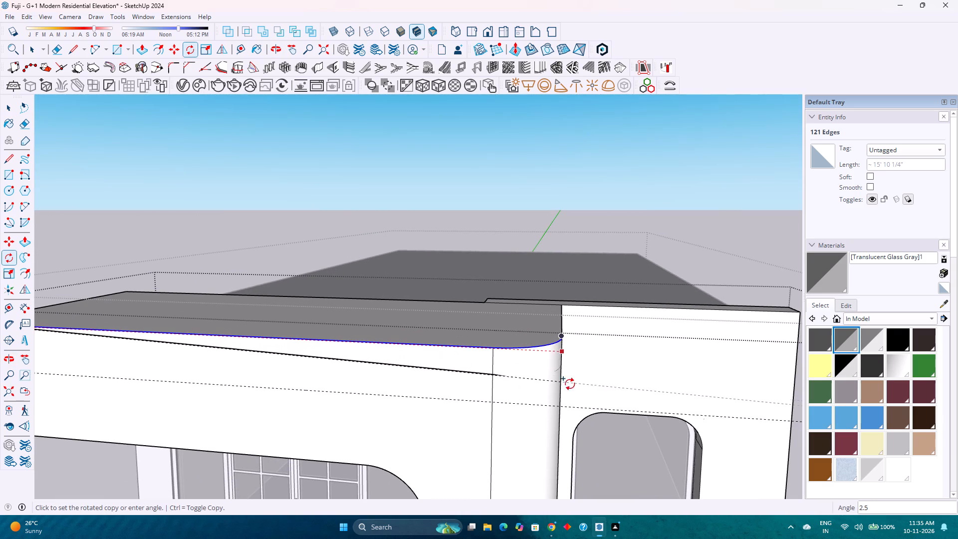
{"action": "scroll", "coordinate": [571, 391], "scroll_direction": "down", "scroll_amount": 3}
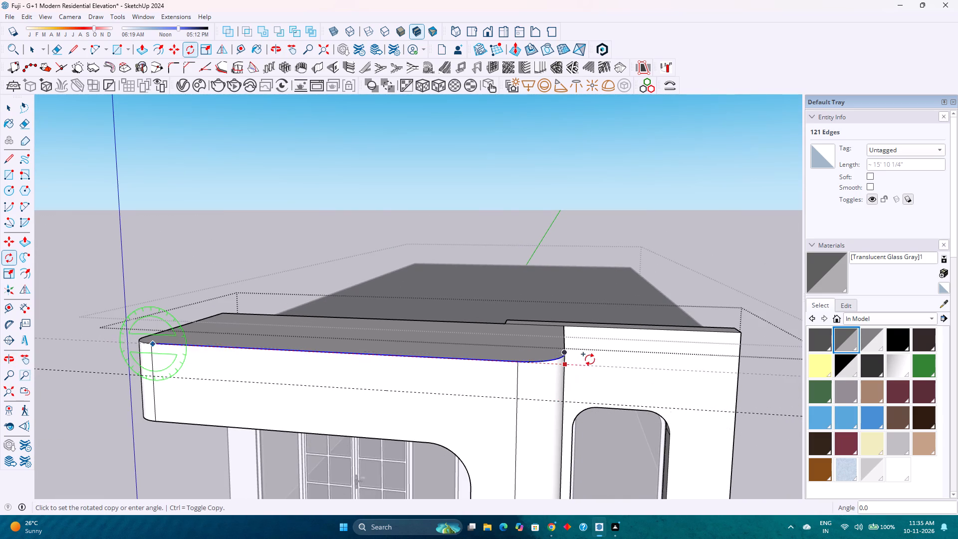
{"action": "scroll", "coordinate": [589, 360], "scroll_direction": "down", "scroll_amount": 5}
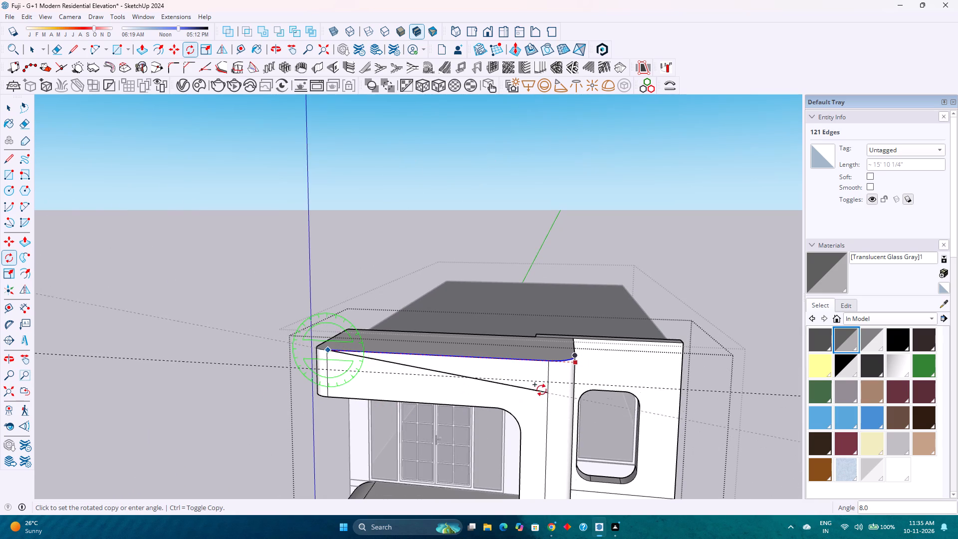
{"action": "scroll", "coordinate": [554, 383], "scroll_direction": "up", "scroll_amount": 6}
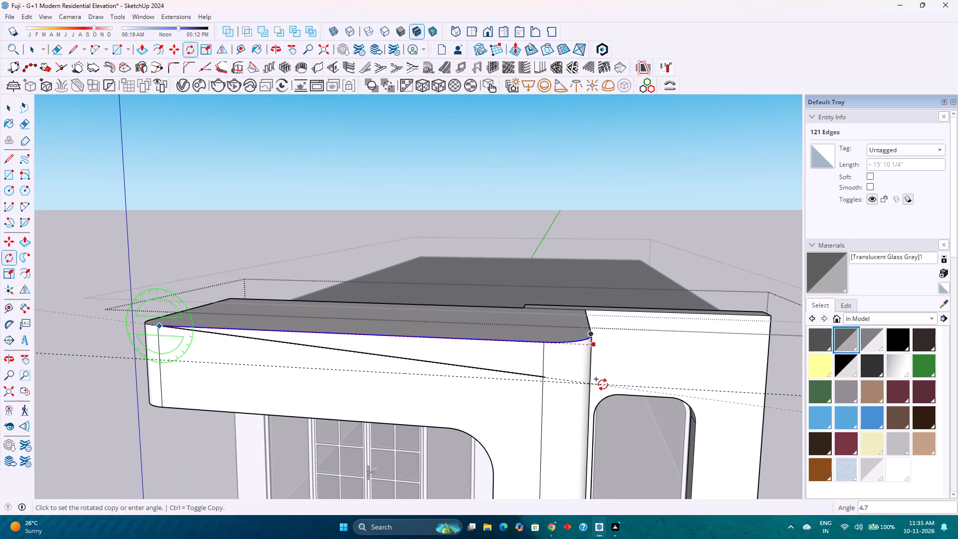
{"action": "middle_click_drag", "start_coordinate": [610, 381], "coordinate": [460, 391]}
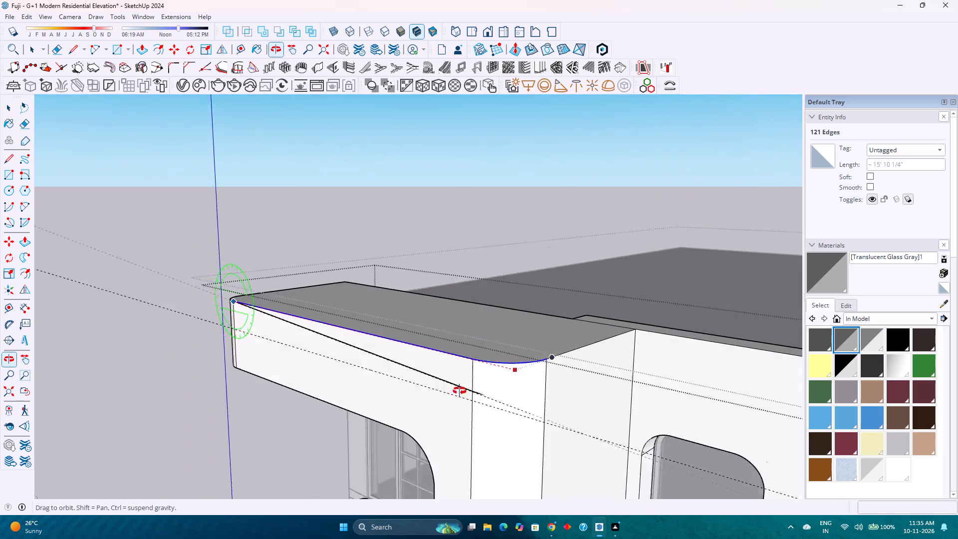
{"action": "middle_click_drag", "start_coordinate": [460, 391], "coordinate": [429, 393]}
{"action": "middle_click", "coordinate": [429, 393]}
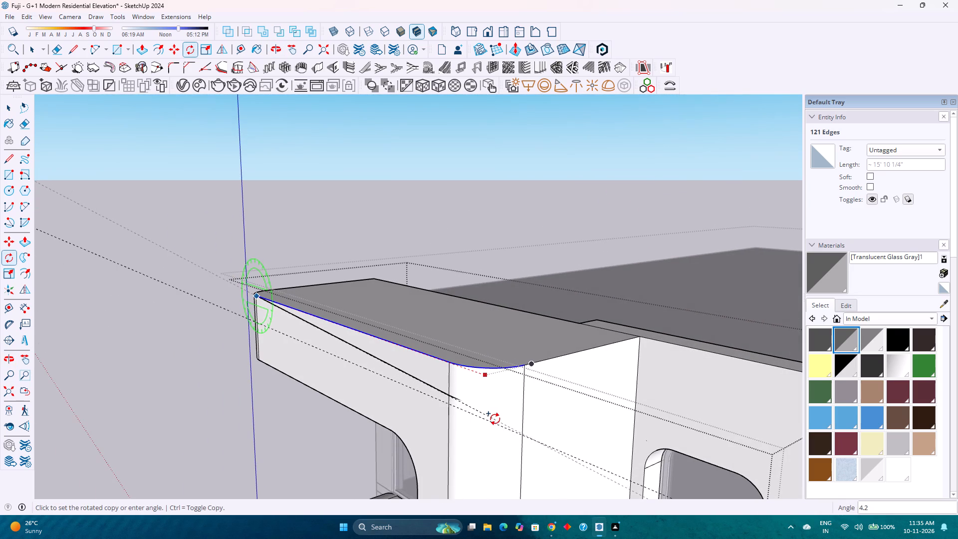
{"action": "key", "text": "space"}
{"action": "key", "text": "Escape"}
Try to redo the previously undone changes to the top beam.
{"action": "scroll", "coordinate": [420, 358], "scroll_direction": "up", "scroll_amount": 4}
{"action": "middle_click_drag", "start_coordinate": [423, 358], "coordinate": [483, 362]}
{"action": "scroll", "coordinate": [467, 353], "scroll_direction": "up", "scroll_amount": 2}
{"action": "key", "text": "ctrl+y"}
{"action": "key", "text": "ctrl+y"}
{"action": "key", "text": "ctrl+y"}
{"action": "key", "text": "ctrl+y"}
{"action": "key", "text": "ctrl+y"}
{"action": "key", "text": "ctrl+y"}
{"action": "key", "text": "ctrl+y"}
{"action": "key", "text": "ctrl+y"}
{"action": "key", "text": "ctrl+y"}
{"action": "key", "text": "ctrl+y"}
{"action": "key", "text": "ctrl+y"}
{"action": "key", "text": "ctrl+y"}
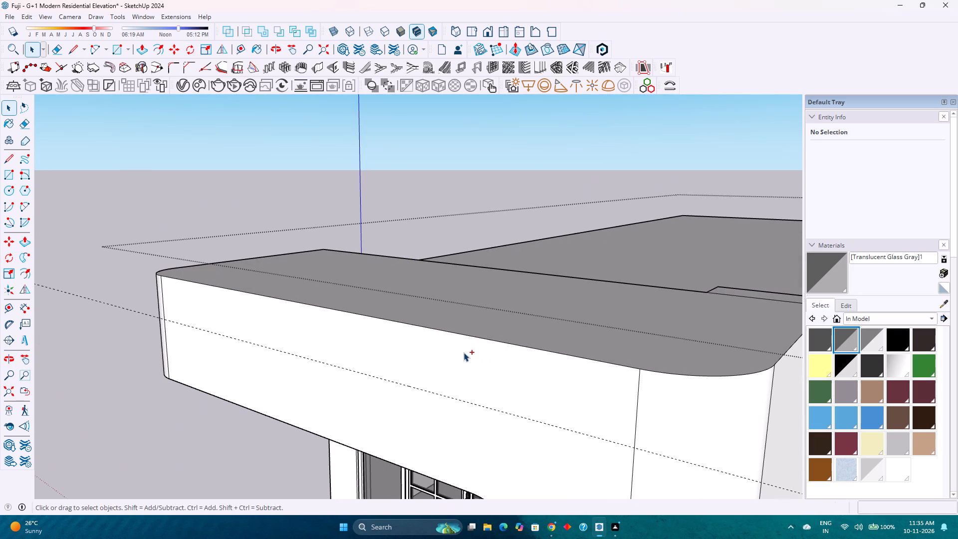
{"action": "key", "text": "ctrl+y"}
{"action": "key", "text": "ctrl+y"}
Examine the top beam's upper face, front edge and rounded corners from several angles.
{"action": "scroll", "coordinate": [463, 355], "scroll_direction": "down", "scroll_amount": 5}
{"action": "middle_click_drag", "start_coordinate": [443, 358], "coordinate": [591, 378]}
{"action": "scroll", "coordinate": [459, 347], "scroll_direction": "down", "scroll_amount": 4}
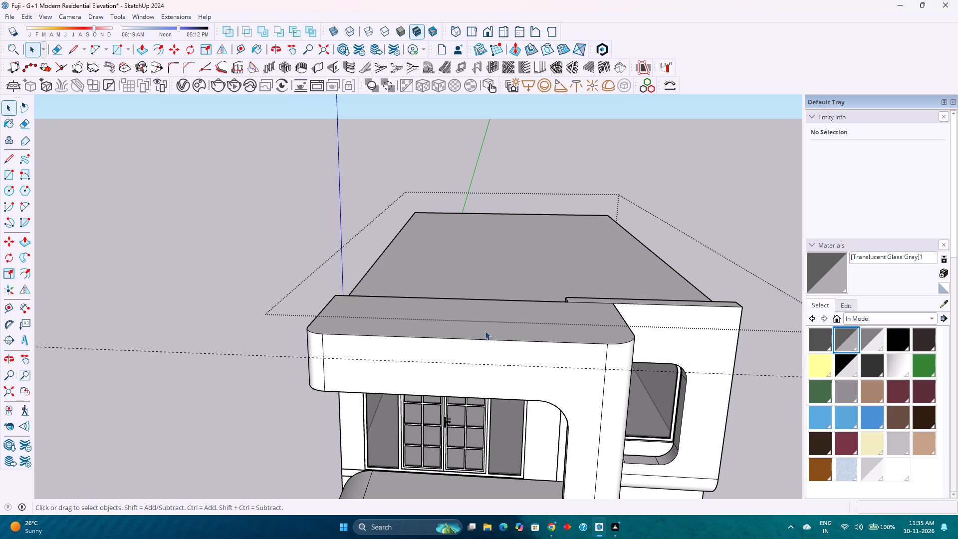
{"action": "scroll", "coordinate": [484, 331], "scroll_direction": "up", "scroll_amount": 4}
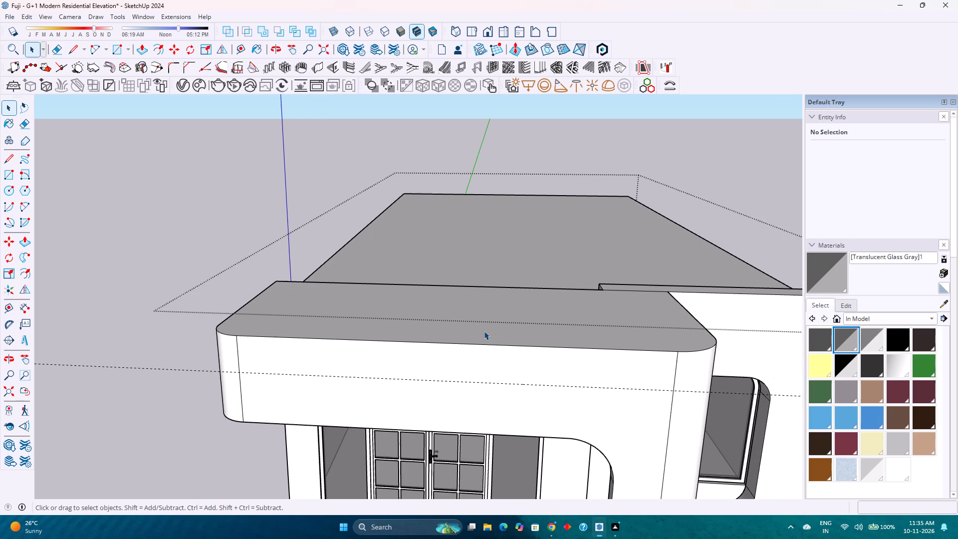
{"action": "middle_click_drag", "start_coordinate": [237, 335], "coordinate": [243, 345]}
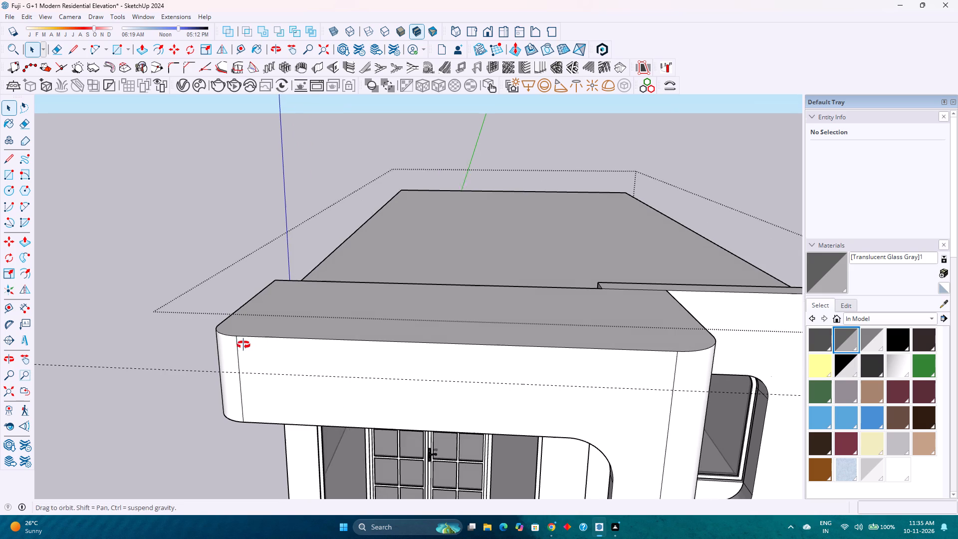
{"action": "middle_click_drag", "start_coordinate": [243, 345], "coordinate": [246, 350]}
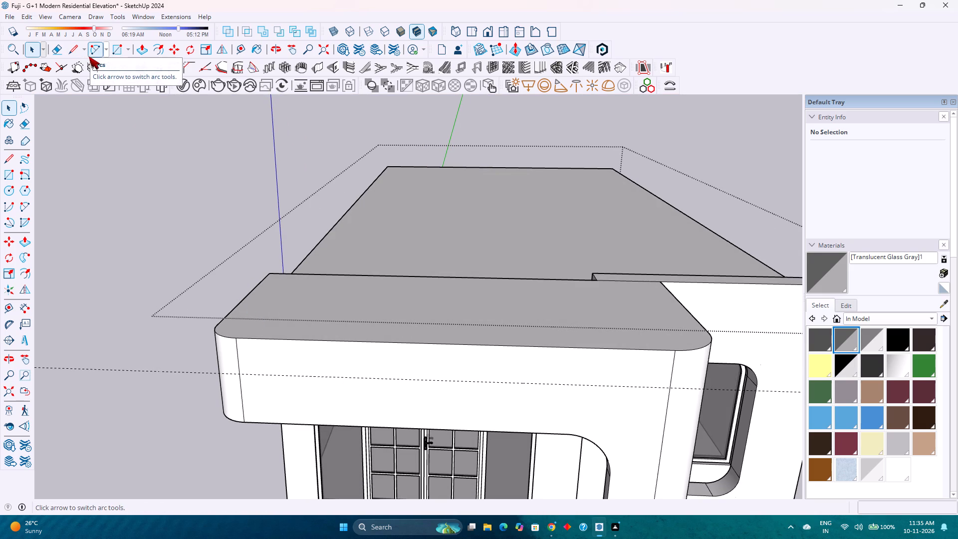
{"action": "middle_click_drag", "start_coordinate": [483, 376], "coordinate": [393, 347]}
{"action": "scroll", "coordinate": [393, 347], "scroll_direction": "down", "scroll_amount": 2}
{"action": "middle_click_drag", "start_coordinate": [393, 347], "coordinate": [412, 361]}
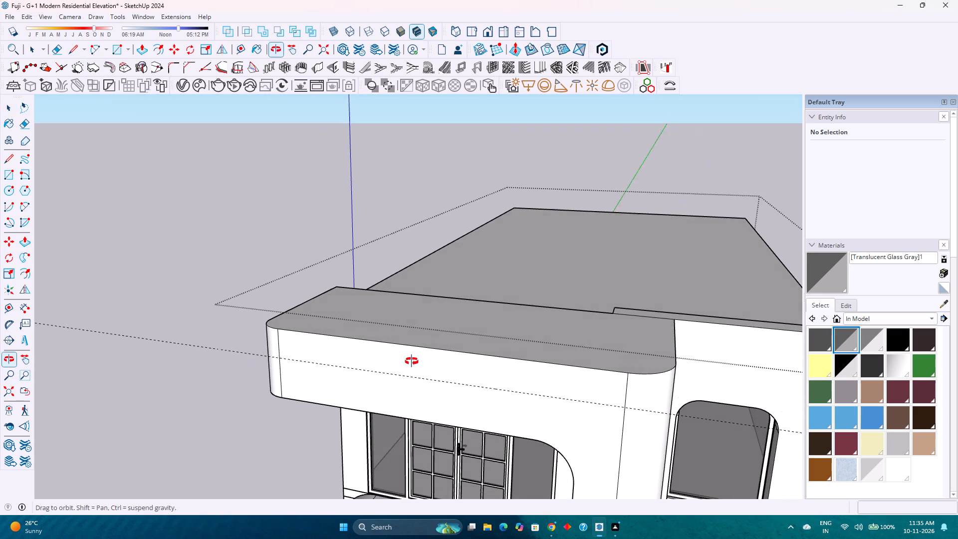
{"action": "middle_click_drag", "start_coordinate": [412, 361], "coordinate": [412, 361]}
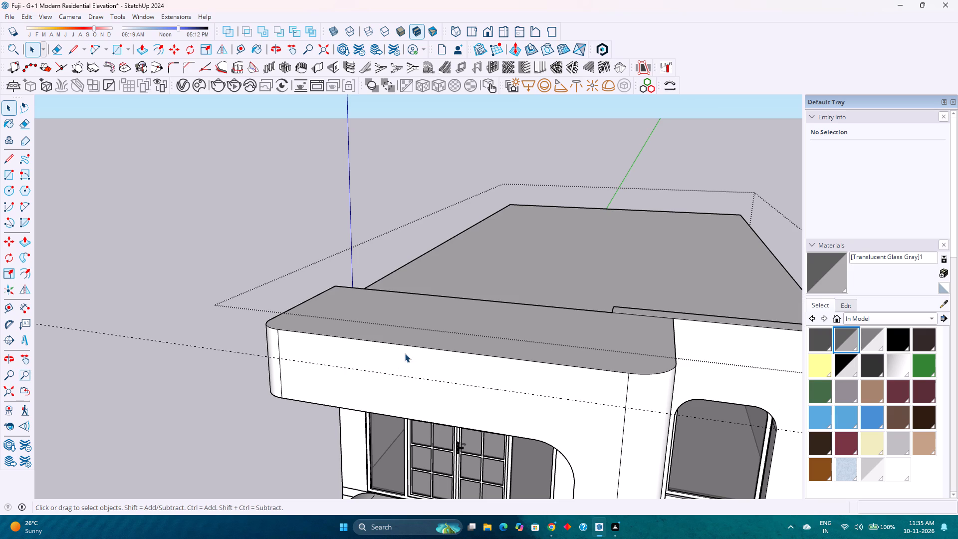
Open the front elevation frame group containing the top beam for editing.
{"action": "key", "text": "p"}
{"action": "key", "text": "space"}
{"action": "left_click", "coordinate": [419, 333]}
{"action": "middle_click_drag", "start_coordinate": [419, 333], "coordinate": [448, 387]}
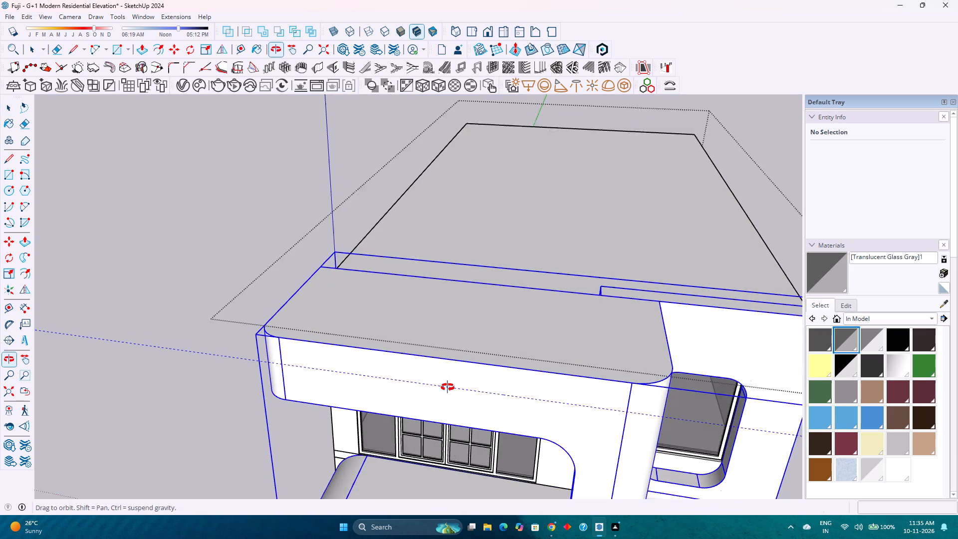
{"action": "middle_click_drag", "start_coordinate": [448, 387], "coordinate": [448, 388]}
{"action": "double_click", "coordinate": [428, 334]}
{"action": "middle_click_drag", "start_coordinate": [419, 331], "coordinate": [448, 385]}
Offset the beam's upper front edge, both side edges and both corner arcs inward by 9 inches across its upper face.
{"action": "left_click", "coordinate": [414, 329]}
{"action": "scroll", "coordinate": [413, 325], "scroll_direction": "up", "scroll_amount": 1}
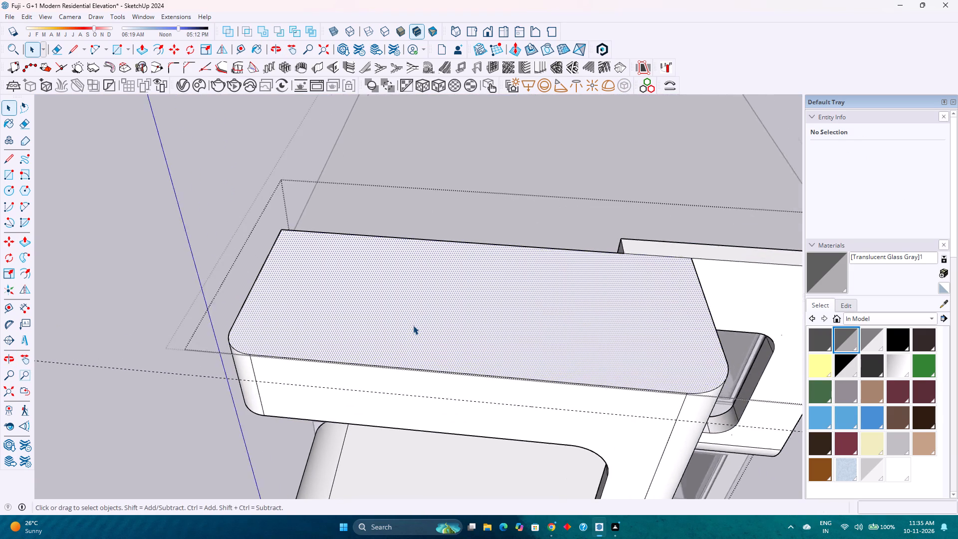
{"action": "scroll", "coordinate": [413, 325], "scroll_direction": "up", "scroll_amount": 2}
{"action": "middle_click_drag", "start_coordinate": [416, 321], "coordinate": [412, 346], "text": "shift"}
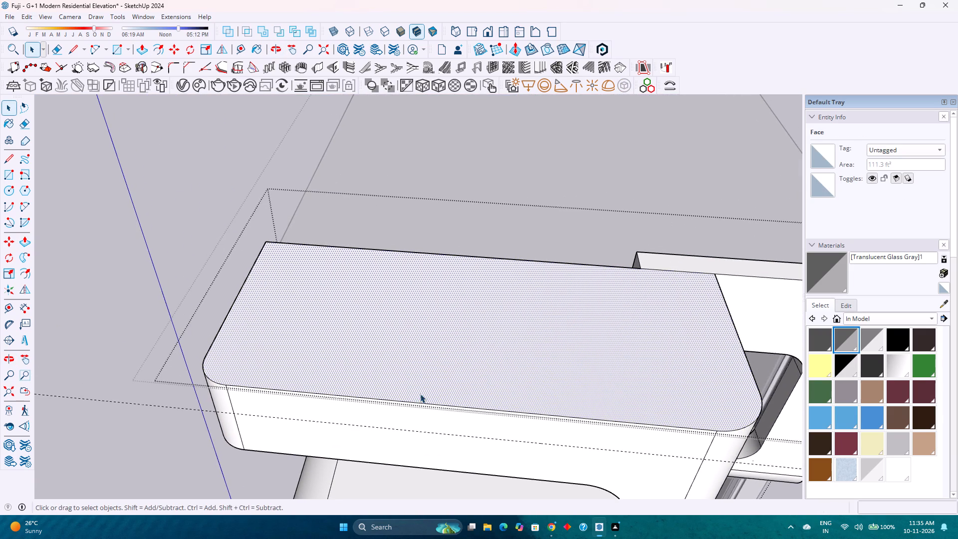
{"action": "left_click", "coordinate": [414, 402]}
{"action": "left_click", "coordinate": [216, 382], "text": "ctrl"}
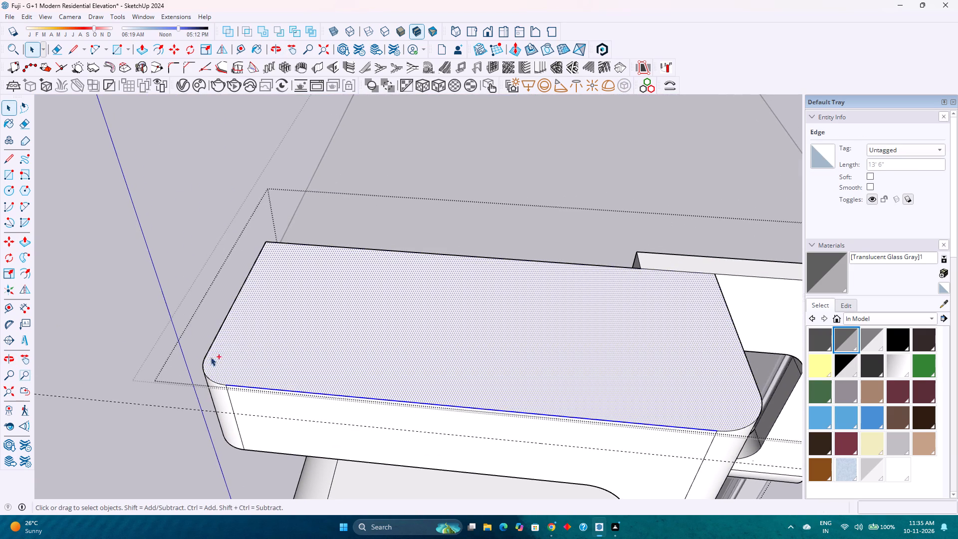
{"action": "left_click", "coordinate": [215, 343]}
{"action": "left_click", "coordinate": [210, 380], "text": "ctrl"}
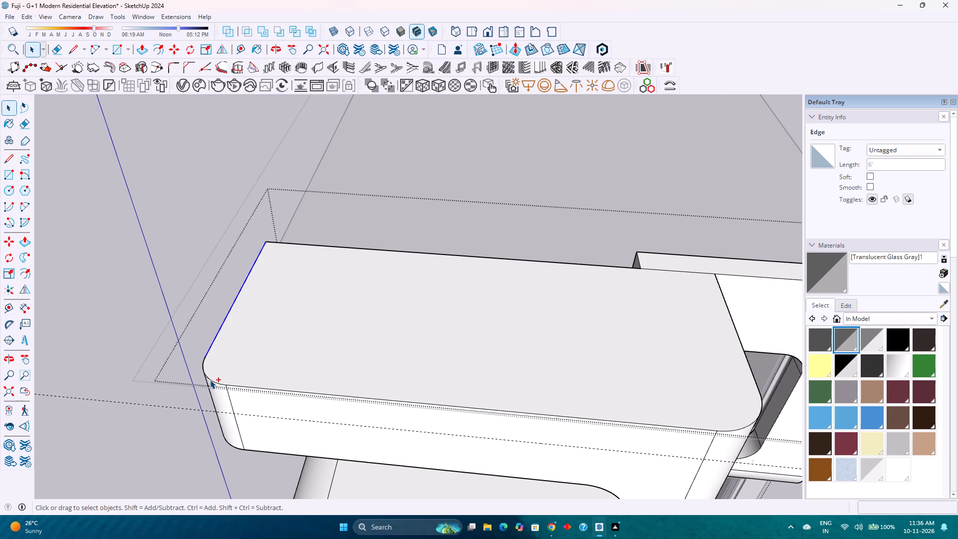
{"action": "scroll", "coordinate": [221, 381], "scroll_direction": "up", "scroll_amount": 9}
{"action": "left_click", "coordinate": [216, 383]}
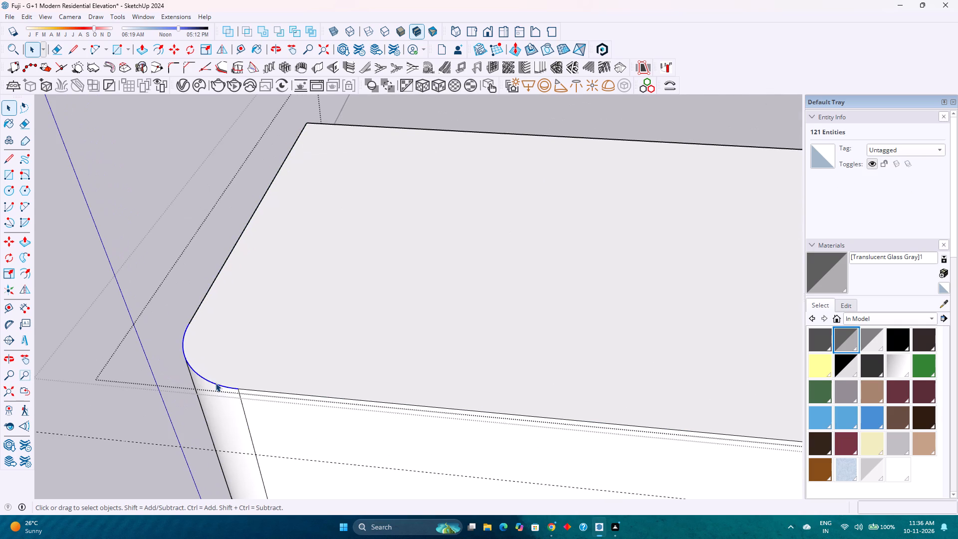
{"action": "left_click", "coordinate": [217, 277], "text": "ctrl"}
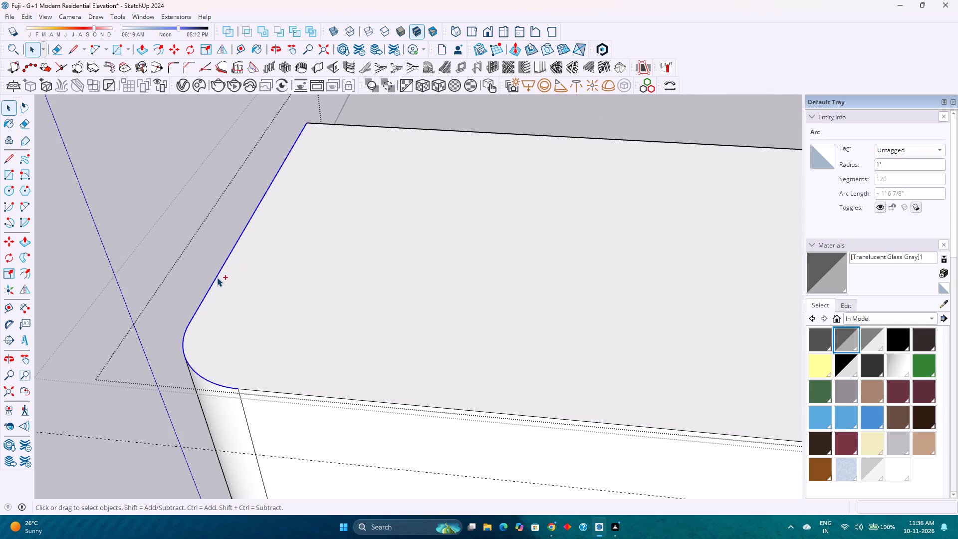
{"action": "left_click", "coordinate": [319, 396], "text": "ctrl"}
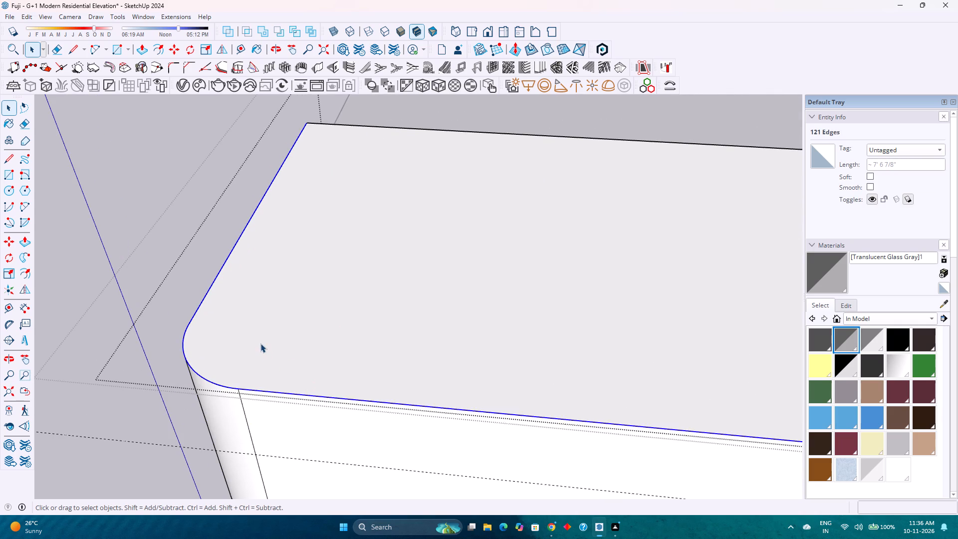
{"action": "scroll", "coordinate": [262, 337], "scroll_direction": "down", "scroll_amount": 12}
{"action": "scroll", "coordinate": [264, 340], "scroll_direction": "up", "scroll_amount": 1}
{"action": "scroll", "coordinate": [264, 340], "scroll_direction": "down", "scroll_amount": 3}
{"action": "scroll", "coordinate": [593, 370], "scroll_direction": "up", "scroll_amount": 3, "text": "ctrl"}
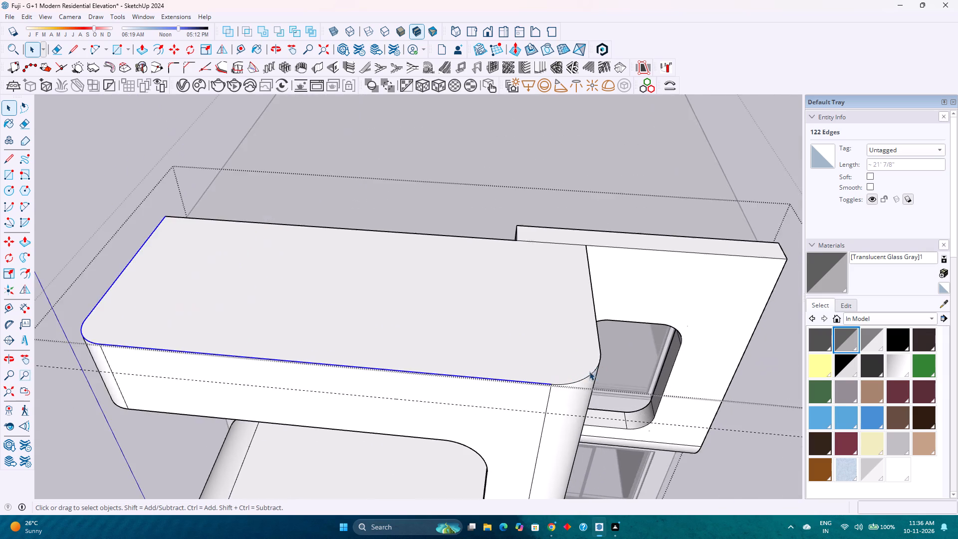
{"action": "scroll", "coordinate": [589, 371], "scroll_direction": "up", "scroll_amount": 4, "text": "ctrl"}
{"action": "left_click", "coordinate": [582, 380], "text": "ctrl"}
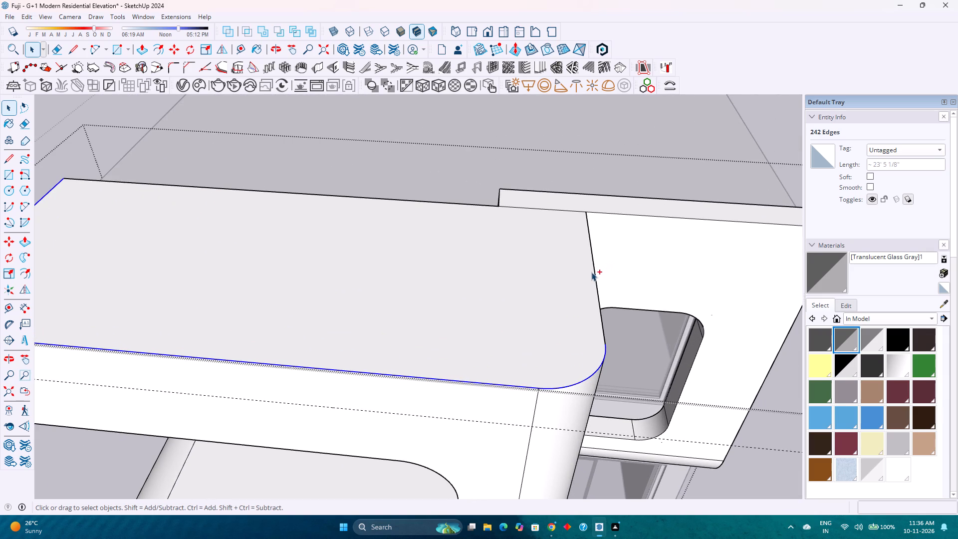
{"action": "left_click", "coordinate": [594, 269], "text": "ctrl"}
{"action": "scroll", "coordinate": [387, 267], "scroll_direction": "down", "scroll_amount": 3}
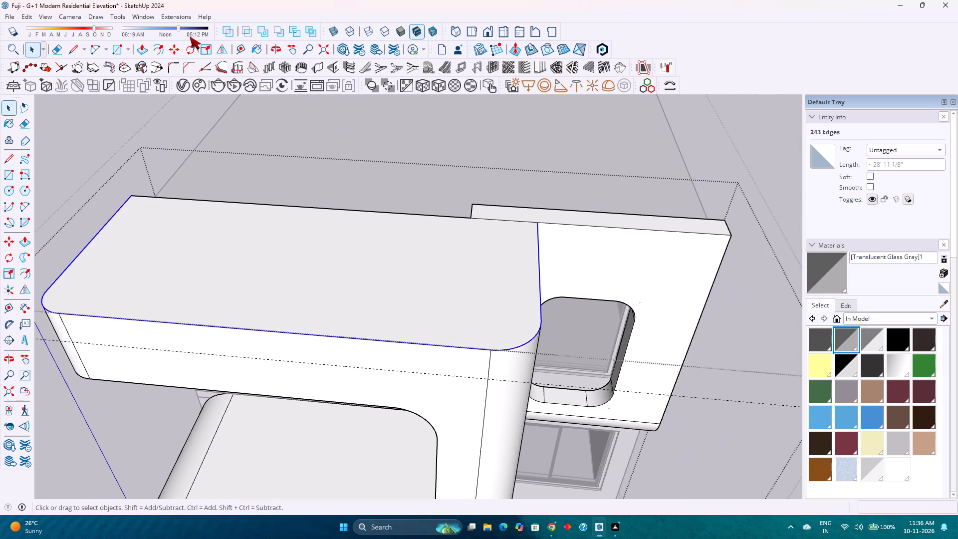
{"action": "left_click", "coordinate": [162, 52]}
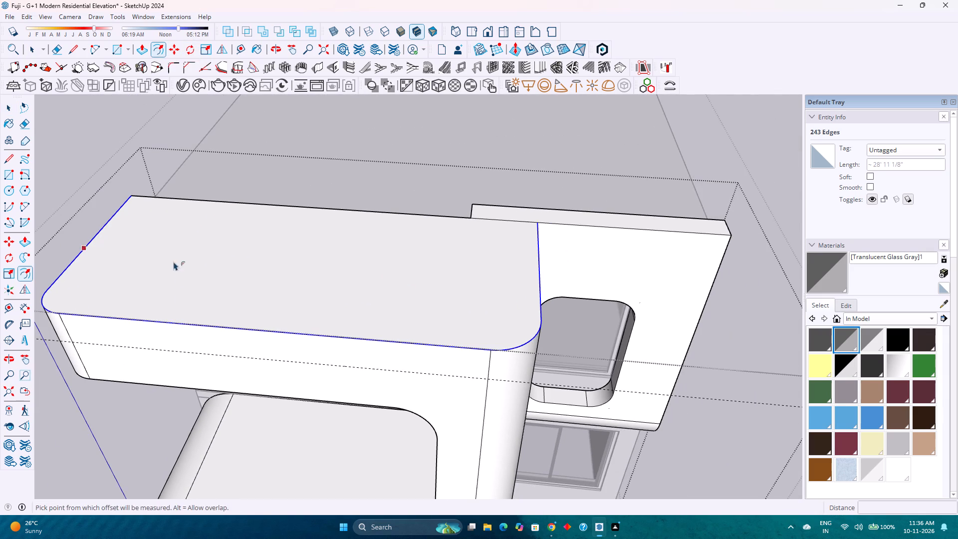
{"action": "left_click", "coordinate": [183, 309]}
{"action": "key", "text": "9"}
{"action": "key", "text": "Return"}
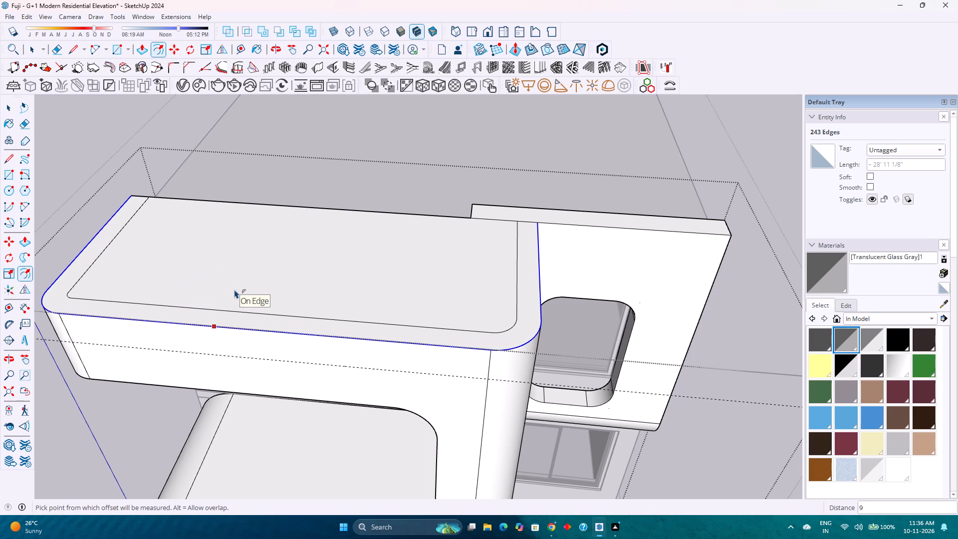
Draw a diagonal line about 13' 6 3/4" across the beam's front face, from its upper-left corner seam to the guide crossing at the right seam.
{"action": "key", "text": "l"}
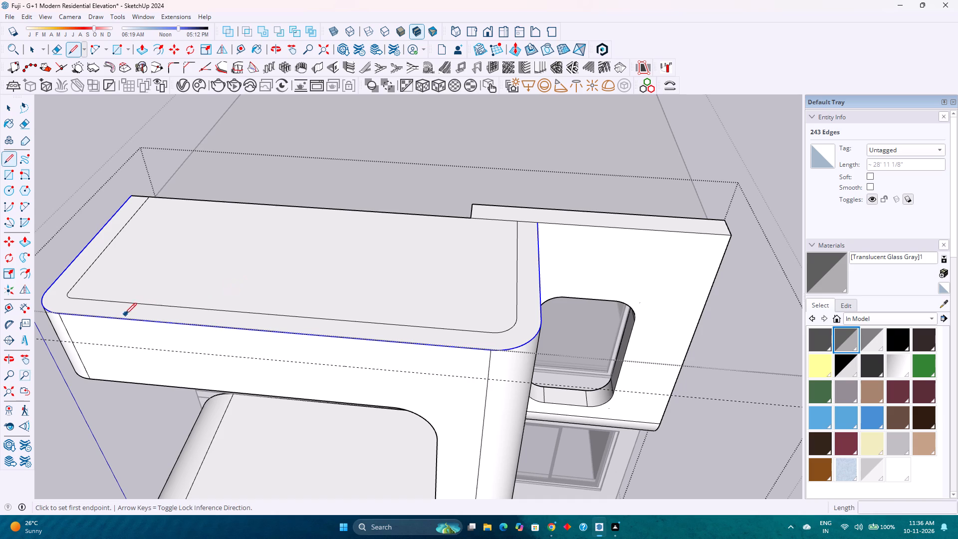
{"action": "left_click", "coordinate": [59, 311]}
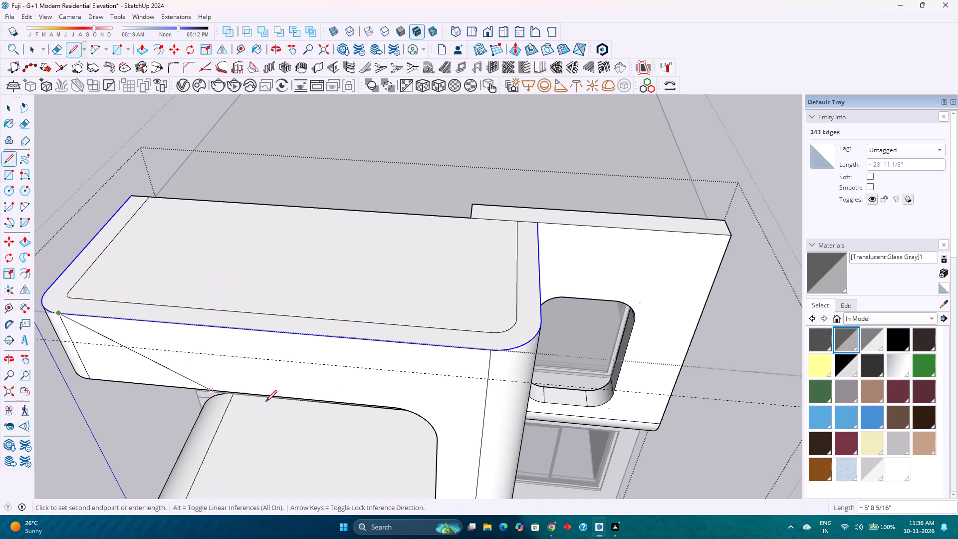
{"action": "scroll", "coordinate": [486, 383], "scroll_direction": "up", "scroll_amount": 1}
{"action": "middle_click_drag", "start_coordinate": [486, 383], "coordinate": [487, 289]}
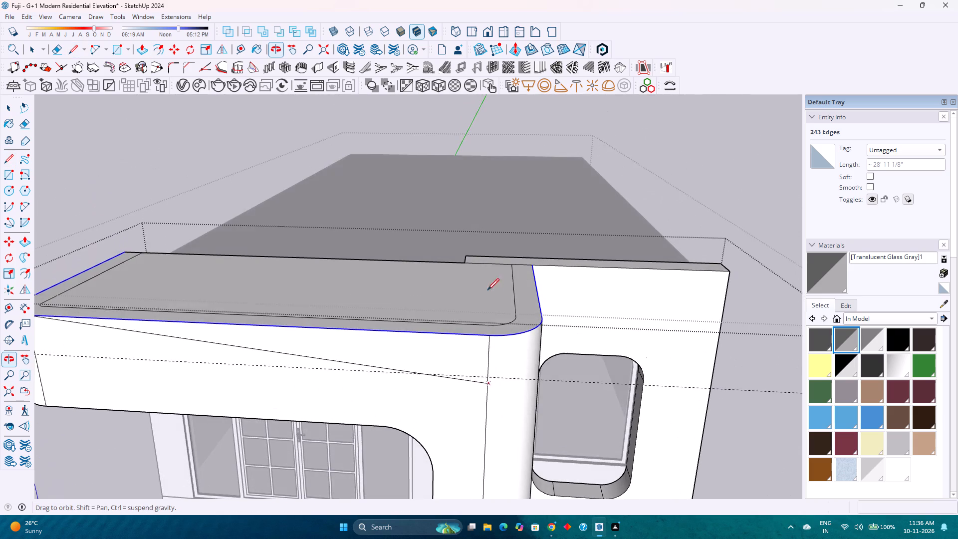
{"action": "scroll", "coordinate": [486, 378], "scroll_direction": "up", "scroll_amount": 11}
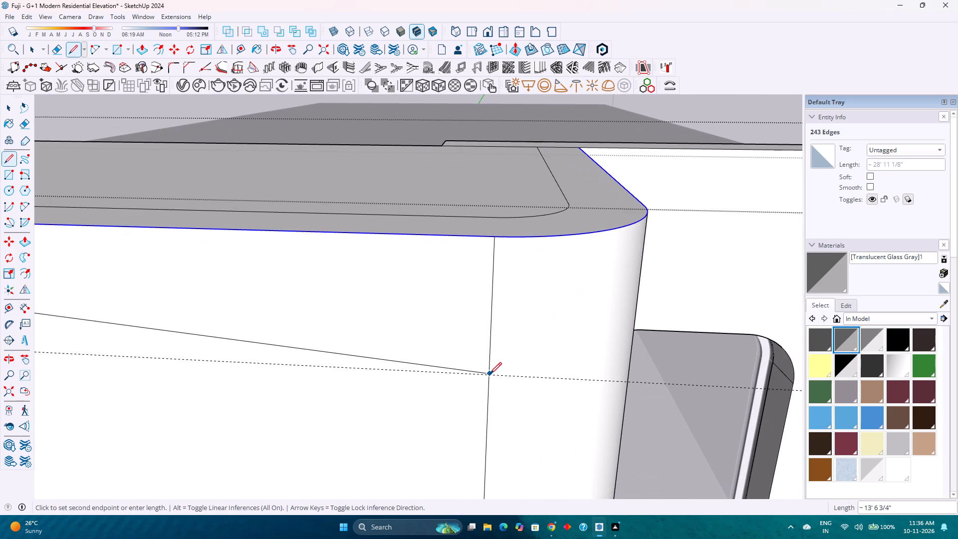
{"action": "scroll", "coordinate": [489, 375], "scroll_direction": "up", "scroll_amount": 3}
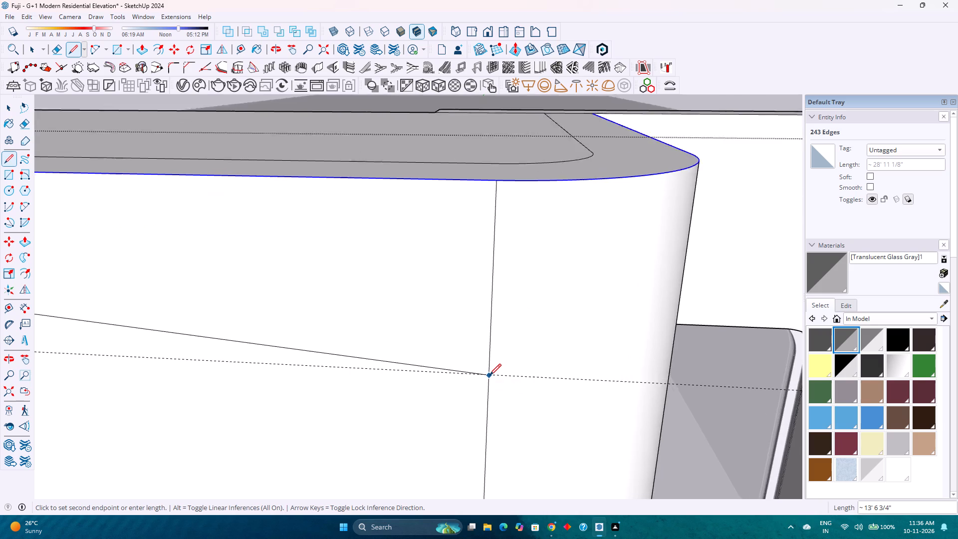
{"action": "scroll", "coordinate": [489, 375], "scroll_direction": "up", "scroll_amount": 5}
{"action": "left_click", "coordinate": [490, 373]}
{"action": "scroll", "coordinate": [463, 359], "scroll_direction": "down", "scroll_amount": 3}
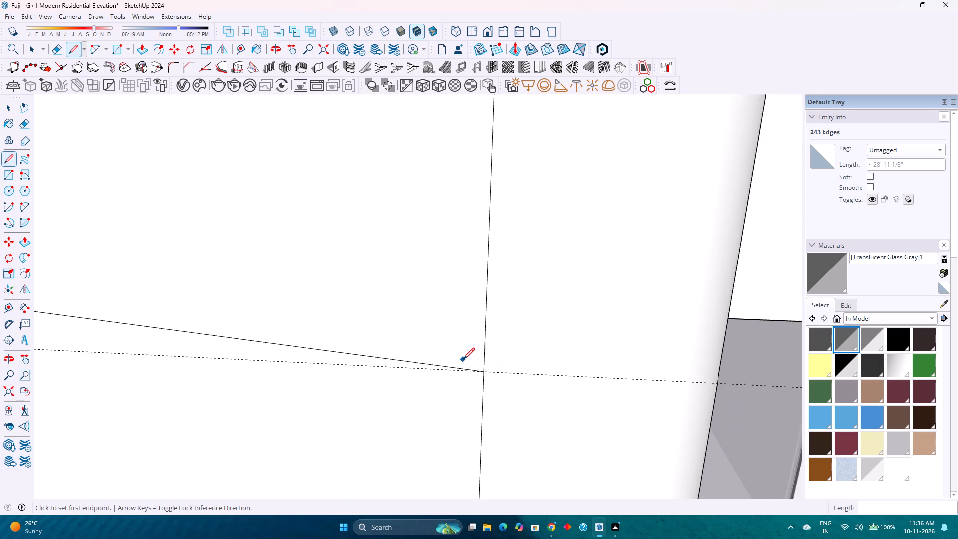
{"action": "scroll", "coordinate": [463, 359], "scroll_direction": "down", "scroll_amount": 15}
Push the triangular front face above the diagonal line back 9 inches to the inner offset edge.
{"action": "key", "text": "p"}
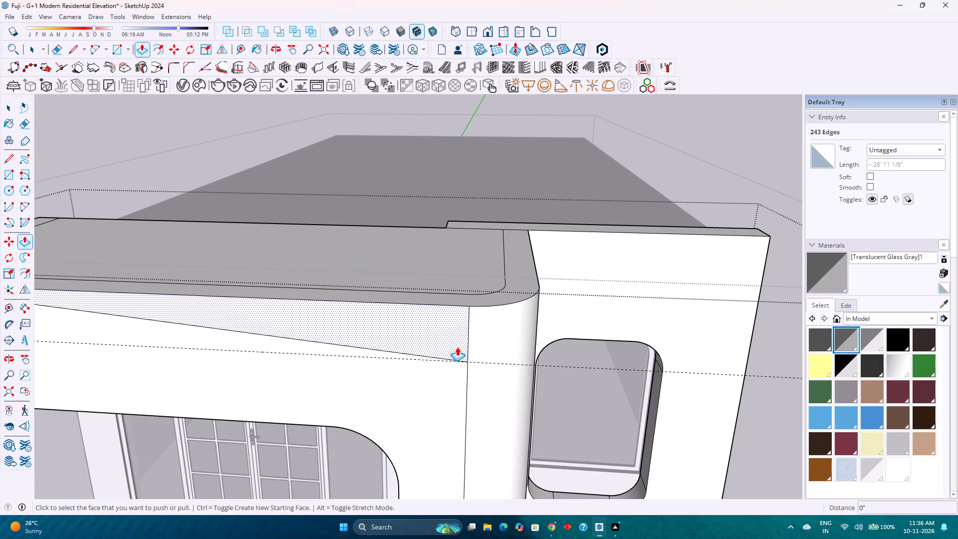
{"action": "left_click", "coordinate": [457, 347]}
{"action": "left_click", "coordinate": [446, 308]}
{"action": "middle_click_drag", "start_coordinate": [451, 327], "coordinate": [223, 362]}
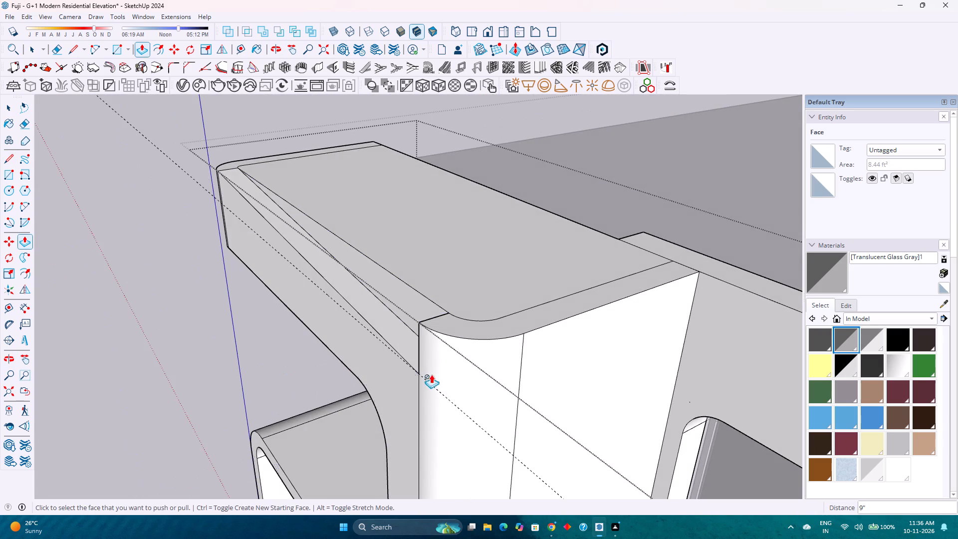
Push the border strip around the beam's right curved corner down 1' 3" to the lower end of the diagonal slope.
{"action": "middle_click_drag", "start_coordinate": [493, 352], "coordinate": [462, 377]}
{"action": "key", "text": "p"}
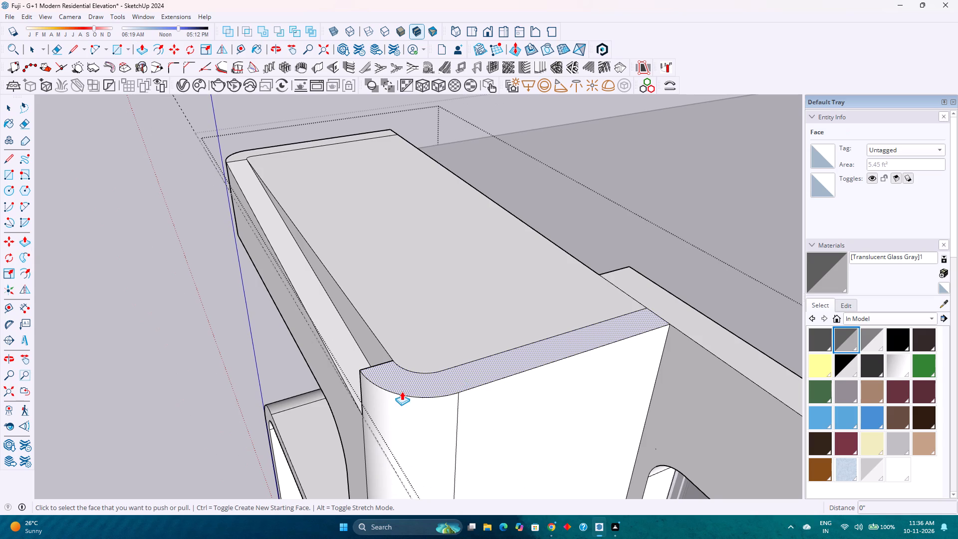
{"action": "left_click", "coordinate": [404, 382]}
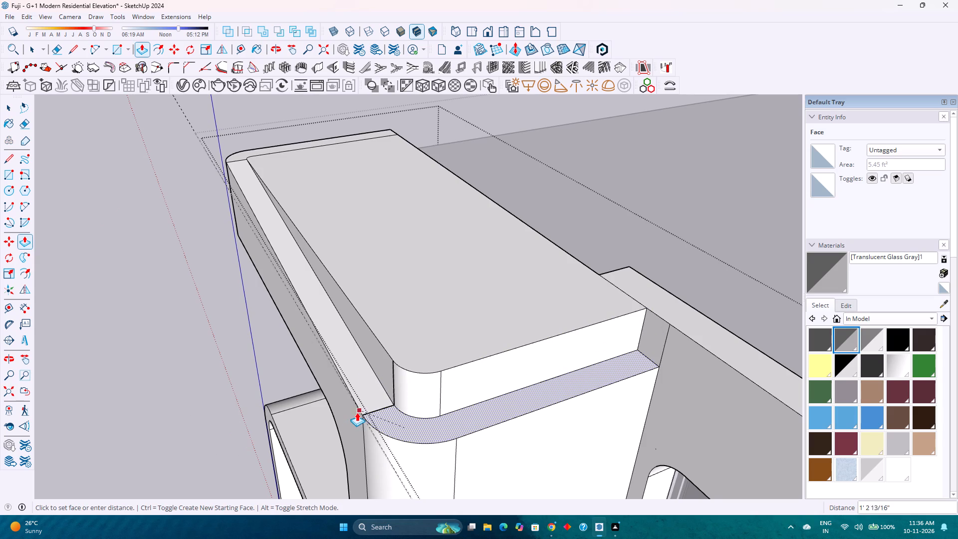
{"action": "left_click", "coordinate": [357, 412]}
Examine the sloped beam front and lowered curved corner up close and against the whole front elevation.
{"action": "middle_click_drag", "start_coordinate": [366, 416], "coordinate": [544, 320]}
{"action": "scroll", "coordinate": [554, 314], "scroll_direction": "up", "scroll_amount": 3}
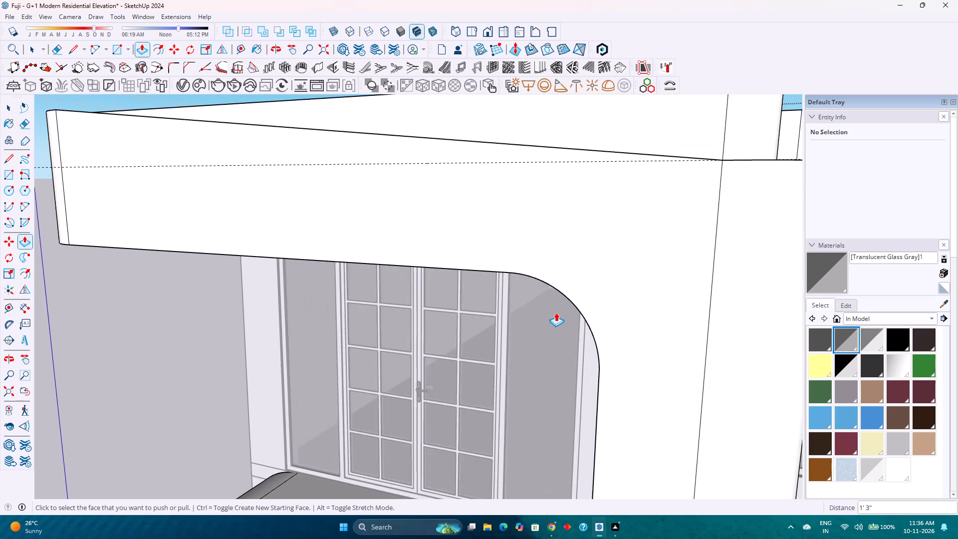
{"action": "scroll", "coordinate": [556, 312], "scroll_direction": "down", "scroll_amount": 5}
{"action": "middle_click_drag", "start_coordinate": [562, 303], "coordinate": [483, 376], "text": "shift"}
{"action": "middle_click_drag", "start_coordinate": [474, 371], "coordinate": [619, 321]}
{"action": "scroll", "coordinate": [485, 337], "scroll_direction": "down", "scroll_amount": 6}
{"action": "middle_click_drag", "start_coordinate": [512, 343], "coordinate": [468, 319]}
{"action": "scroll", "coordinate": [468, 319], "scroll_direction": "down", "scroll_amount": 3}
{"action": "key", "text": "space"}
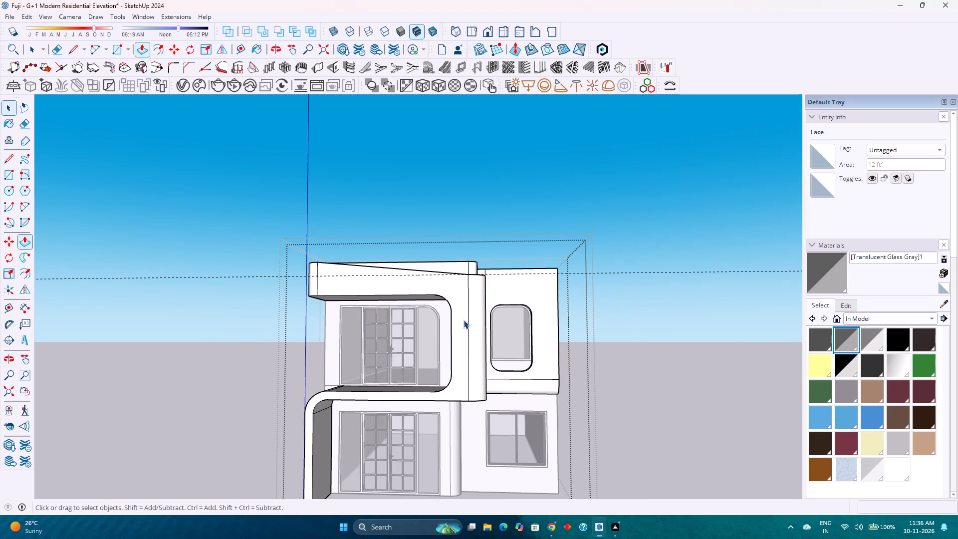
Delete all guide lines from the model.
{"action": "left_click", "coordinate": [27, 18]}
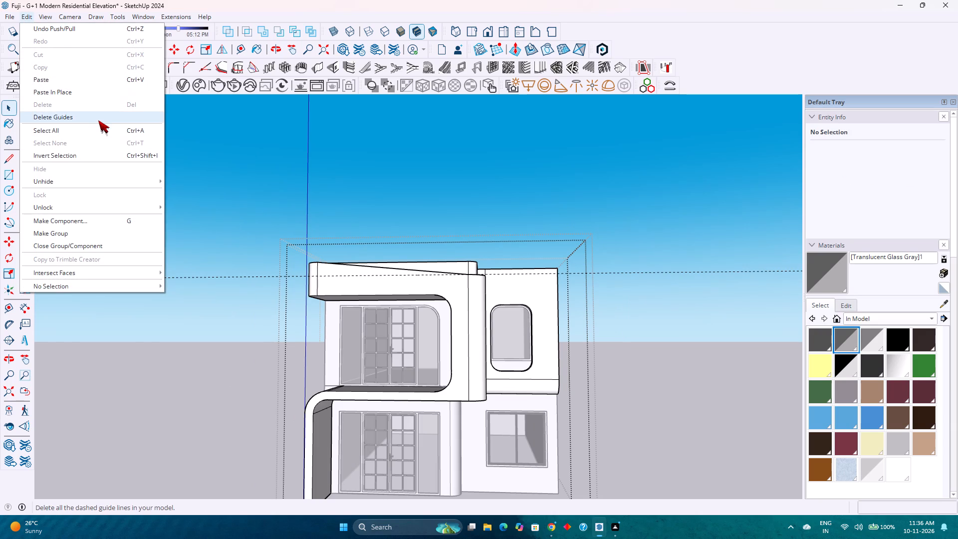
{"action": "left_click", "coordinate": [99, 118]}
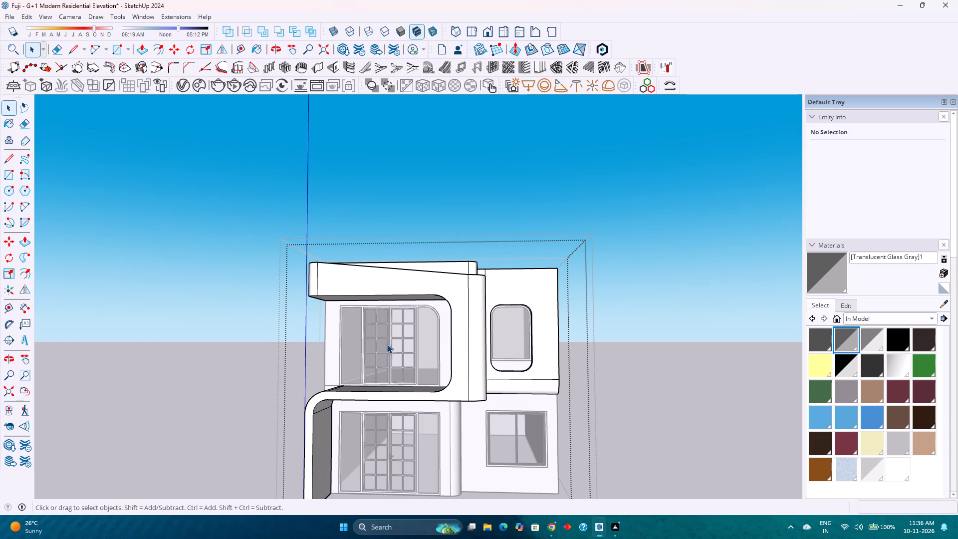
Raise the beam's inset main top face by 3 inches with Push/Pull.
{"action": "scroll", "coordinate": [383, 343], "scroll_direction": "down", "scroll_amount": 1}
{"action": "scroll", "coordinate": [465, 278], "scroll_direction": "up", "scroll_amount": 10}
{"action": "scroll", "coordinate": [467, 276], "scroll_direction": "down", "scroll_amount": 3}
{"action": "scroll", "coordinate": [460, 280], "scroll_direction": "up", "scroll_amount": 3}
{"action": "scroll", "coordinate": [337, 287], "scroll_direction": "down", "scroll_amount": 2}
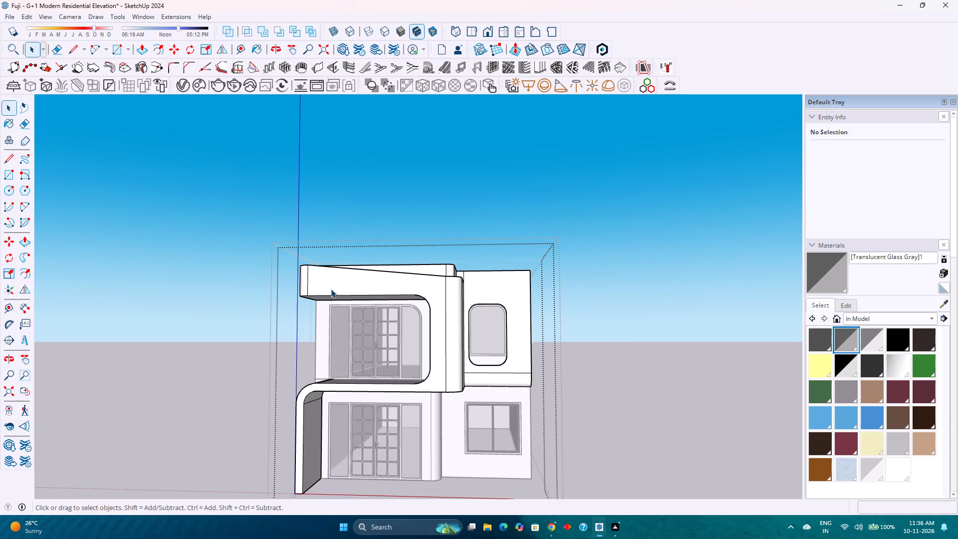
{"action": "scroll", "coordinate": [325, 289], "scroll_direction": "up", "scroll_amount": 4}
{"action": "middle_click_drag", "start_coordinate": [328, 272], "coordinate": [326, 372]}
{"action": "scroll", "coordinate": [333, 237], "scroll_direction": "up", "scroll_amount": 2}
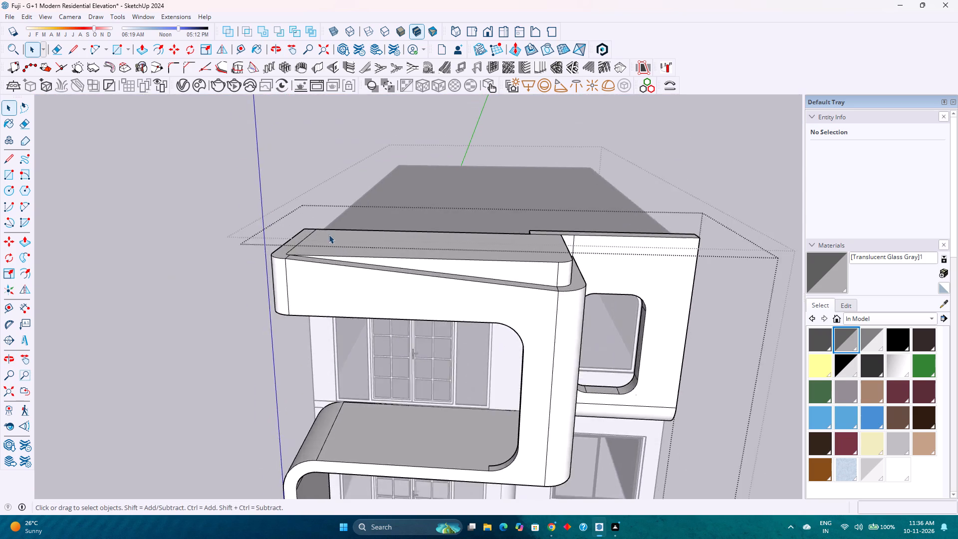
{"action": "scroll", "coordinate": [329, 235], "scroll_direction": "up", "scroll_amount": 8}
{"action": "left_click", "coordinate": [324, 253]}
{"action": "key", "text": "p"}
{"action": "left_click", "coordinate": [324, 253]}
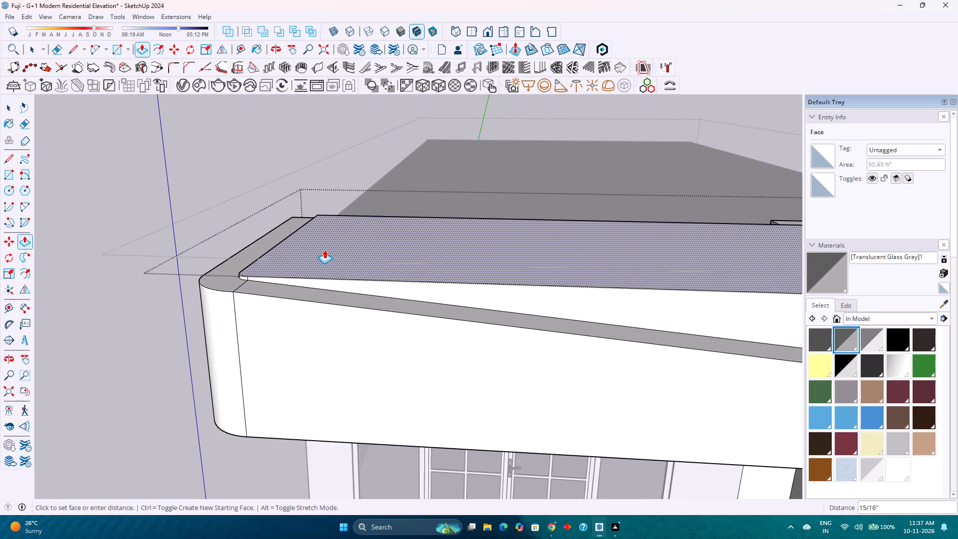
{"action": "key", "text": "4"}
{"action": "key", "text": "Return"}
{"action": "key", "text": "3"}
{"action": "key", "text": "Return"}
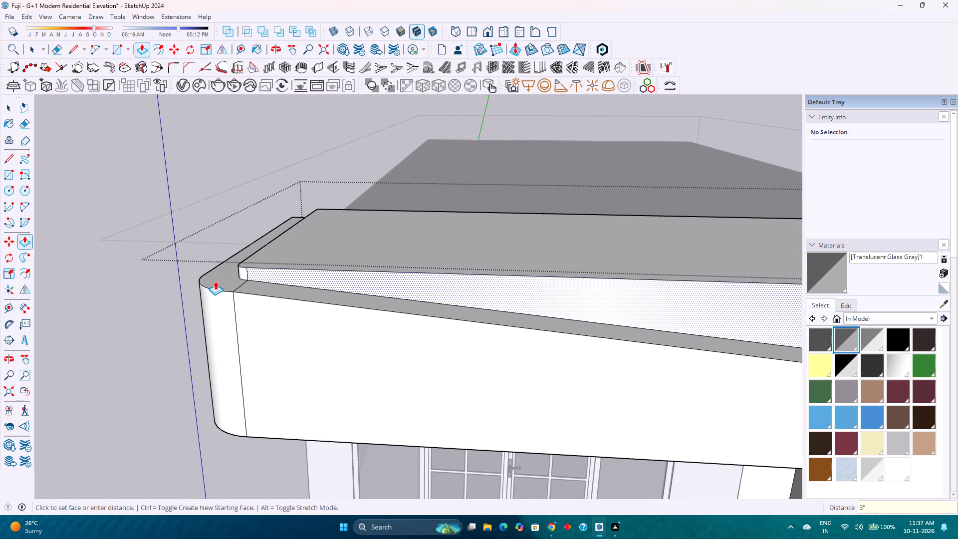
Examine the raised top face, sloped front and curved corner from the front, from above and from the side.
{"action": "scroll", "coordinate": [217, 279], "scroll_direction": "down", "scroll_amount": 9}
{"action": "key", "text": "space"}
{"action": "middle_click_drag", "start_coordinate": [228, 311], "coordinate": [234, 251]}
{"action": "scroll", "coordinate": [235, 250], "scroll_direction": "down", "scroll_amount": 5}
{"action": "middle_click_drag", "start_coordinate": [250, 350], "coordinate": [249, 310]}
{"action": "scroll", "coordinate": [252, 310], "scroll_direction": "down", "scroll_amount": 3}
{"action": "middle_click_drag", "start_coordinate": [252, 310], "coordinate": [285, 330]}
{"action": "scroll", "coordinate": [285, 330], "scroll_direction": "down", "scroll_amount": 3}
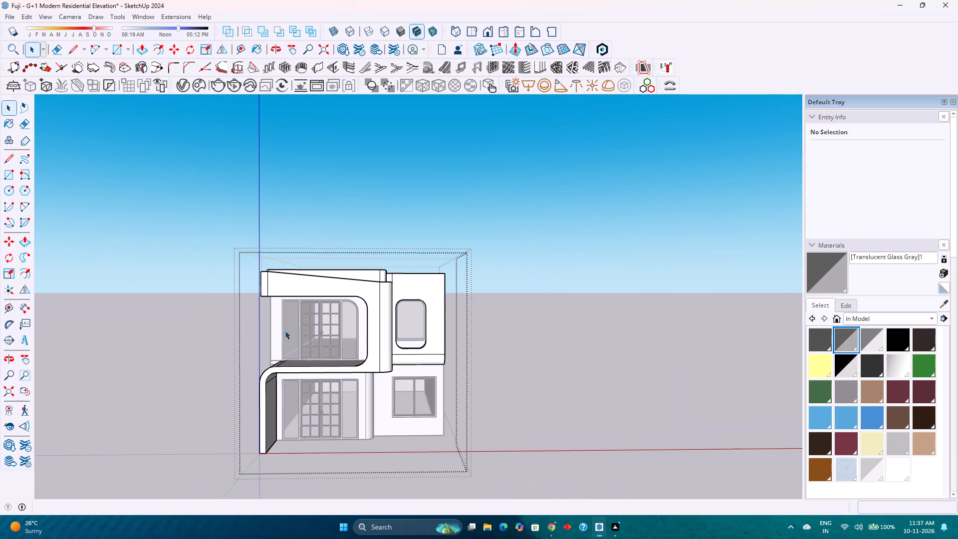
{"action": "middle_click", "coordinate": [307, 321]}
{"action": "middle_click_drag", "start_coordinate": [307, 332], "coordinate": [200, 485]}
{"action": "scroll", "coordinate": [300, 364], "scroll_direction": "up", "scroll_amount": 4}
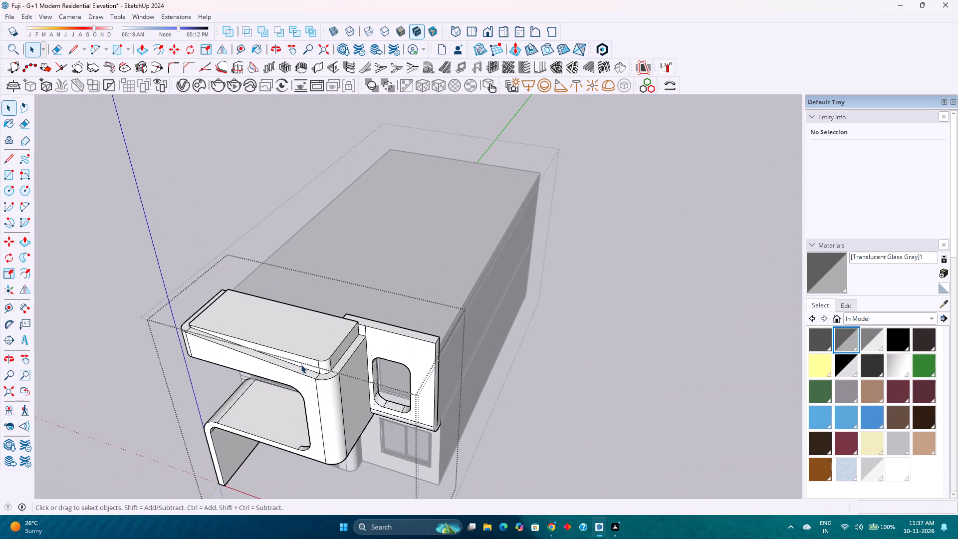
{"action": "scroll", "coordinate": [339, 360], "scroll_direction": "up", "scroll_amount": 7}
{"action": "middle_click_drag", "start_coordinate": [381, 330], "coordinate": [256, 439]}
{"action": "scroll", "coordinate": [408, 282], "scroll_direction": "up", "scroll_amount": 2}
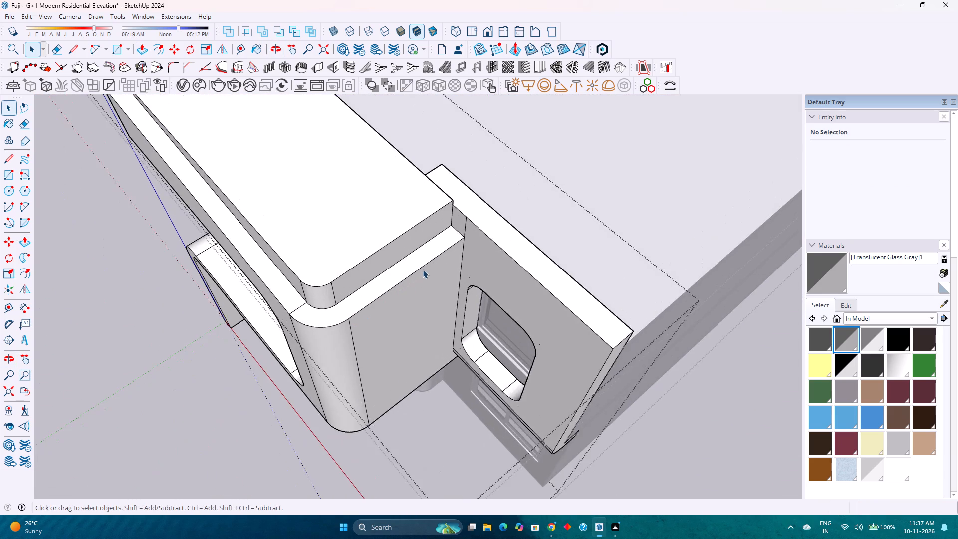
Erase the stray vertical edge on the upper side wall where it meets the top beam.
{"action": "scroll", "coordinate": [423, 269], "scroll_direction": "up", "scroll_amount": 3}
{"action": "key", "text": "e"}
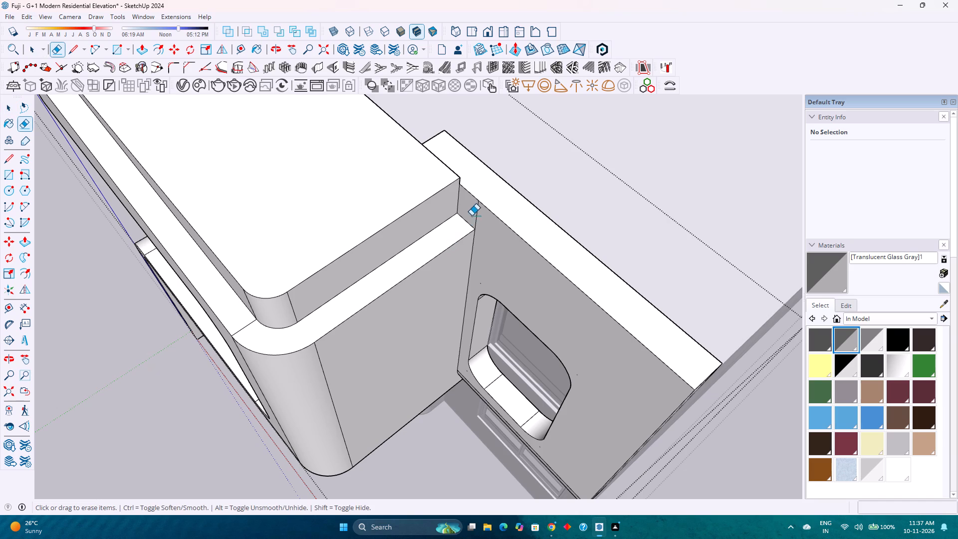
{"action": "left_click", "coordinate": [477, 213]}
{"action": "key", "text": "space"}
Raise the top face of the upper side wall with the rounded window by 3' using Push/Pull.
{"action": "scroll", "coordinate": [367, 344], "scroll_direction": "down", "scroll_amount": 4}
{"action": "middle_click_drag", "start_coordinate": [363, 344], "coordinate": [507, 263]}
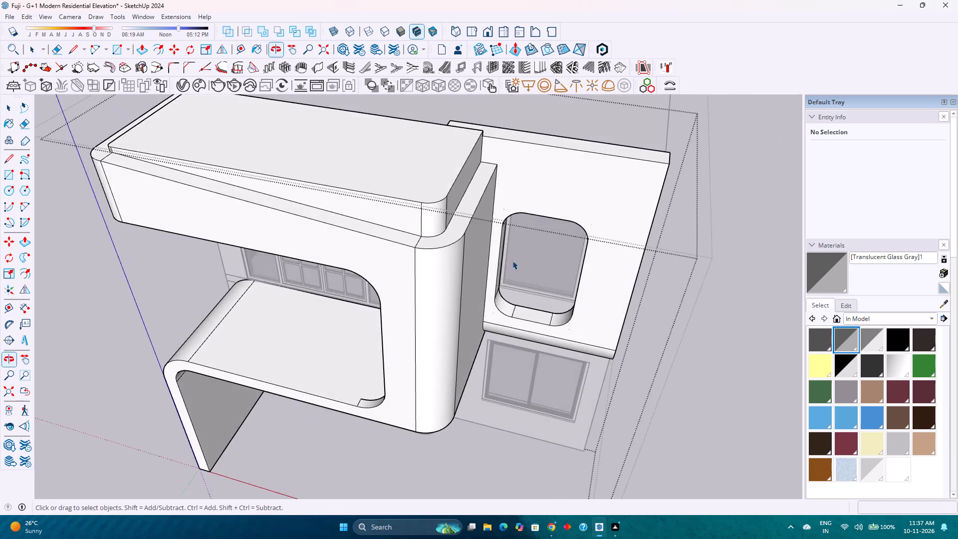
{"action": "scroll", "coordinate": [495, 270], "scroll_direction": "down", "scroll_amount": 4}
{"action": "middle_click_drag", "start_coordinate": [491, 273], "coordinate": [335, 318]}
{"action": "left_click", "coordinate": [465, 283]}
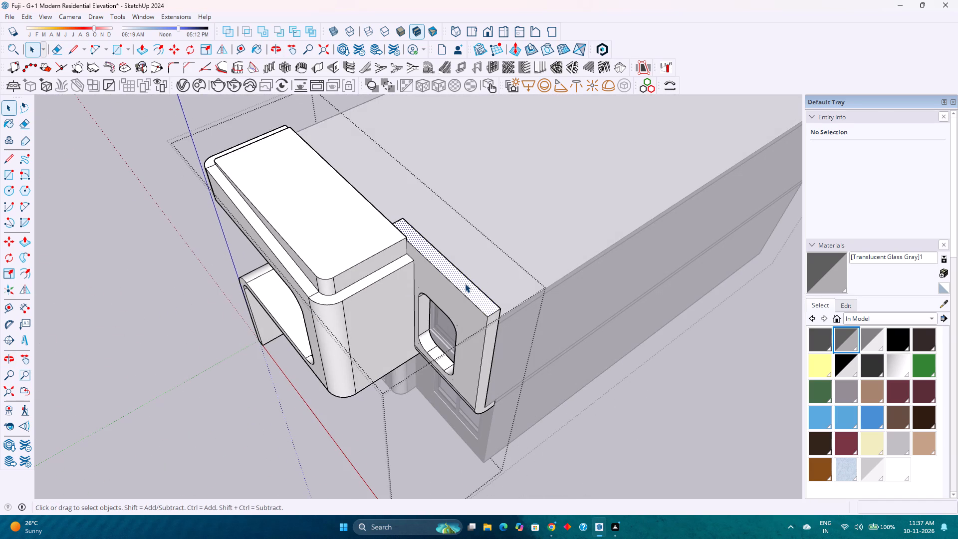
{"action": "key", "text": "p"}
{"action": "left_click", "coordinate": [458, 286]}
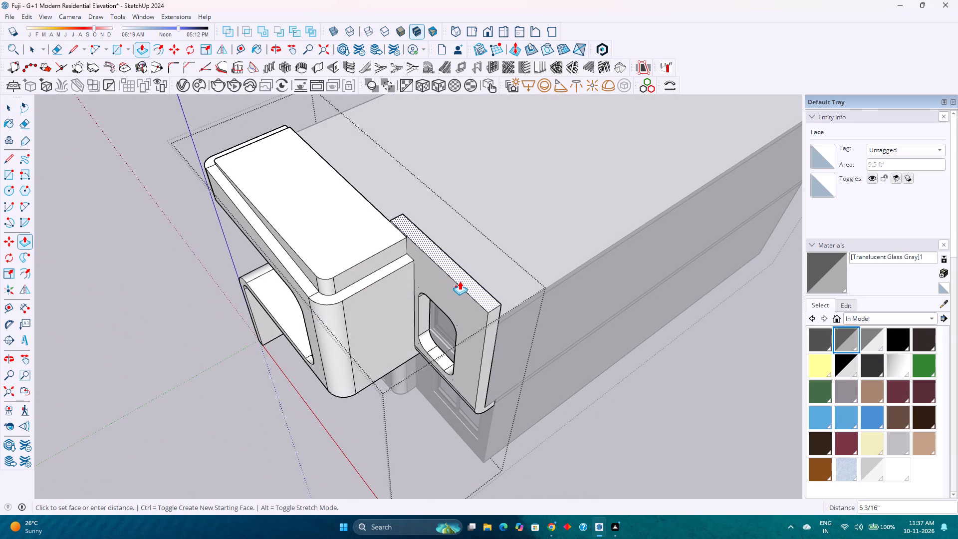
{"action": "key", "text": "3"}
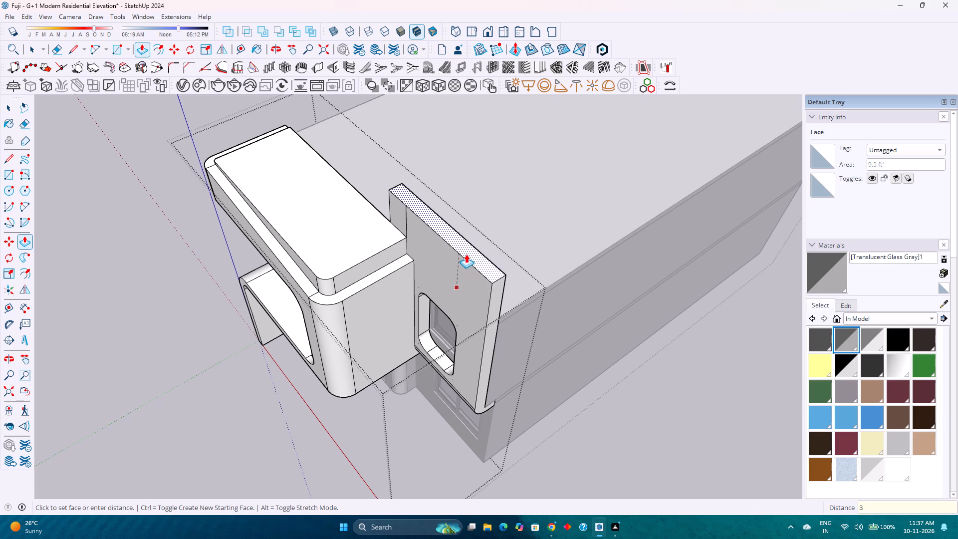
{"action": "key", "text": "apostrophe"}
{"action": "key", "text": "Return"}
Erase the vertical seam line on the front of the raised side wall above the beam.
{"action": "middle_click_drag", "start_coordinate": [422, 264], "coordinate": [642, 166]}
{"action": "scroll", "coordinate": [513, 170], "scroll_direction": "up", "scroll_amount": 3}
{"action": "scroll", "coordinate": [466, 168], "scroll_direction": "up", "scroll_amount": 3, "text": "shift"}
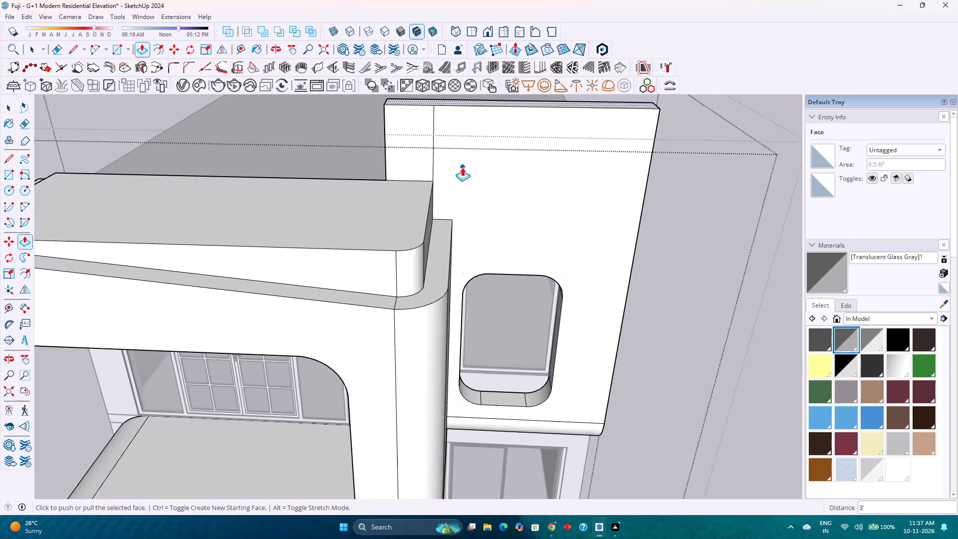
{"action": "middle_click_drag", "start_coordinate": [462, 167], "coordinate": [473, 268], "text": "shift"}
{"action": "middle_click_drag", "start_coordinate": [442, 258], "coordinate": [466, 224]}
{"action": "key", "text": "e"}
{"action": "left_click", "coordinate": [427, 256]}
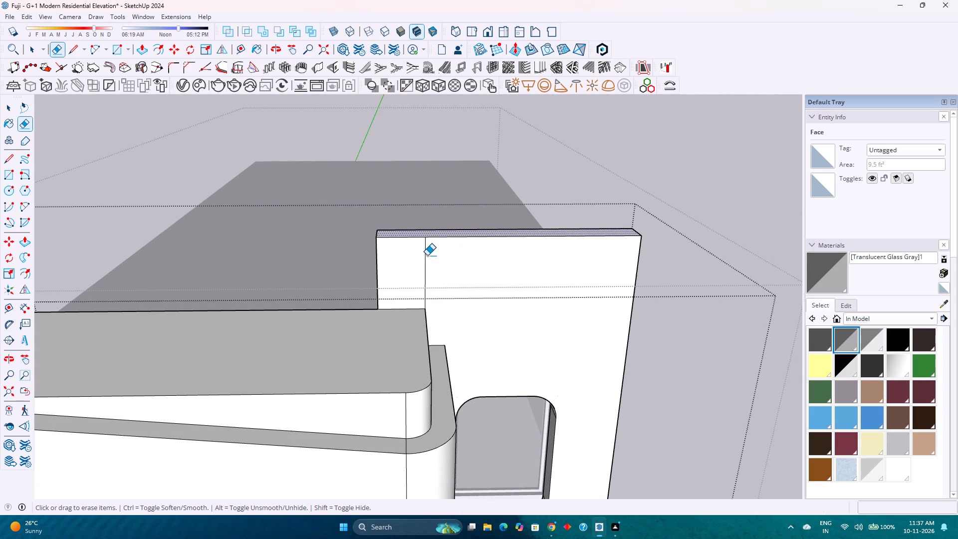
{"action": "left_click_drag", "start_coordinate": [422, 258], "coordinate": [435, 257]}
Draw a line along the bottom edge of the raised wall's narrow end face, at roof level behind the beam.
{"action": "middle_click_drag", "start_coordinate": [370, 273], "coordinate": [532, 270]}
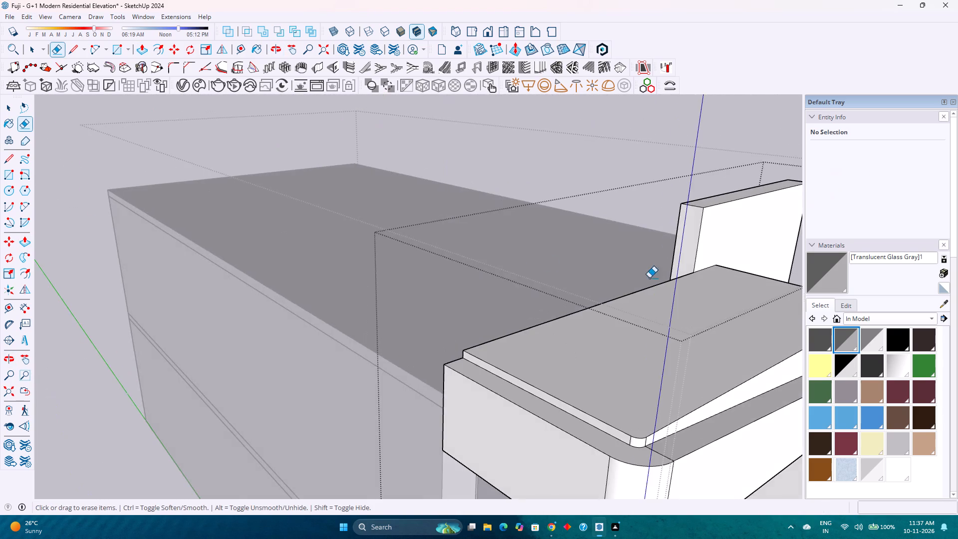
{"action": "scroll", "coordinate": [654, 277], "scroll_direction": "up", "scroll_amount": 4}
{"action": "middle_click_drag", "start_coordinate": [671, 287], "coordinate": [867, 311]}
{"action": "scroll", "coordinate": [666, 254], "scroll_direction": "up", "scroll_amount": 2}
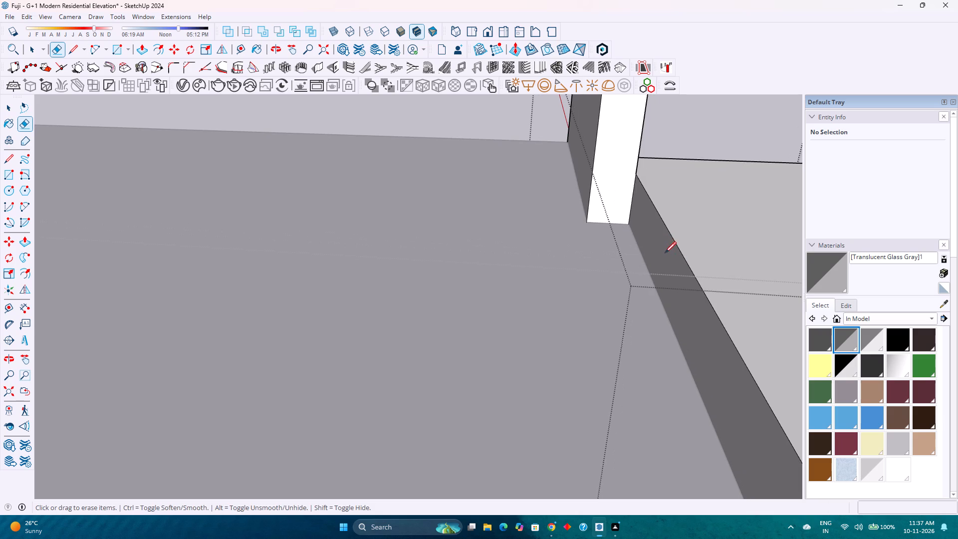
{"action": "key", "text": "l"}
{"action": "left_click", "coordinate": [629, 224]}
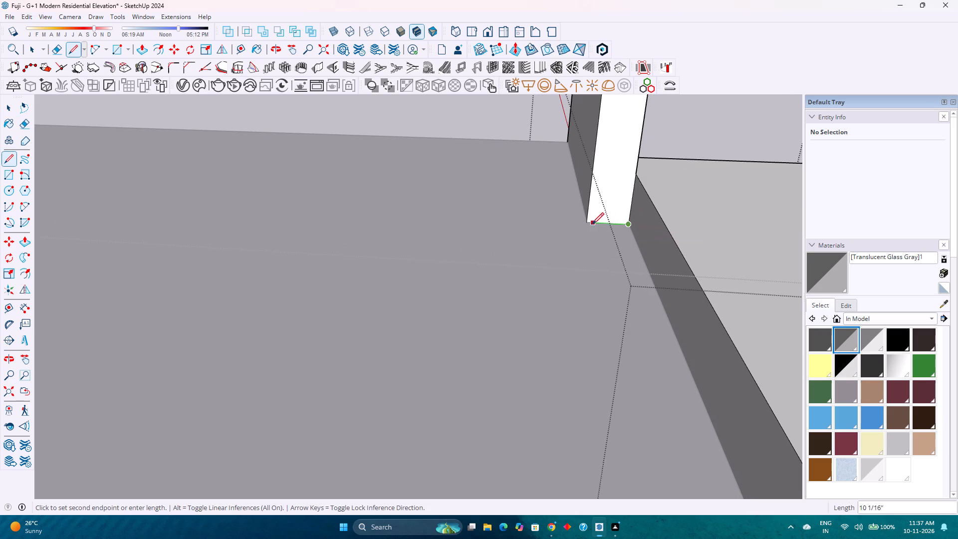
{"action": "left_click", "coordinate": [591, 224]}
Extend the raised wall's narrow end face 5' behind the beam with Push/Pull.
{"action": "middle_click_drag", "start_coordinate": [557, 266], "coordinate": [545, 273]}
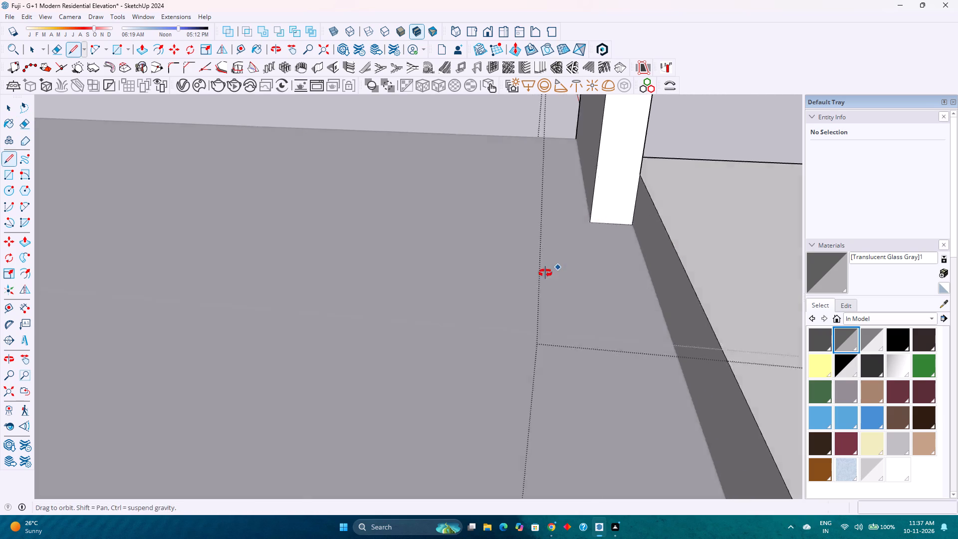
{"action": "middle_click_drag", "start_coordinate": [545, 273], "coordinate": [468, 305]}
{"action": "scroll", "coordinate": [471, 301], "scroll_direction": "down", "scroll_amount": 3}
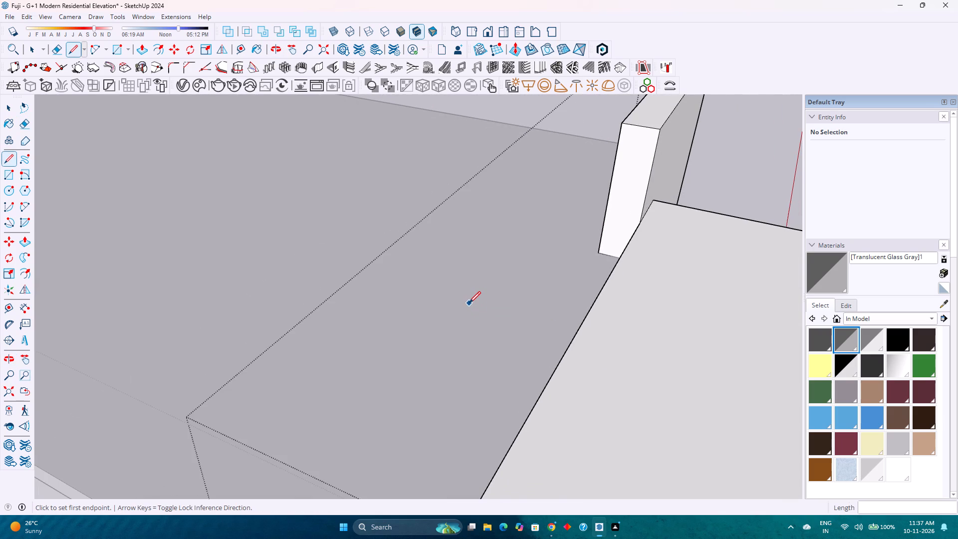
{"action": "scroll", "coordinate": [514, 300], "scroll_direction": "down", "scroll_amount": 4}
{"action": "key", "text": "p"}
{"action": "left_click", "coordinate": [589, 224]}
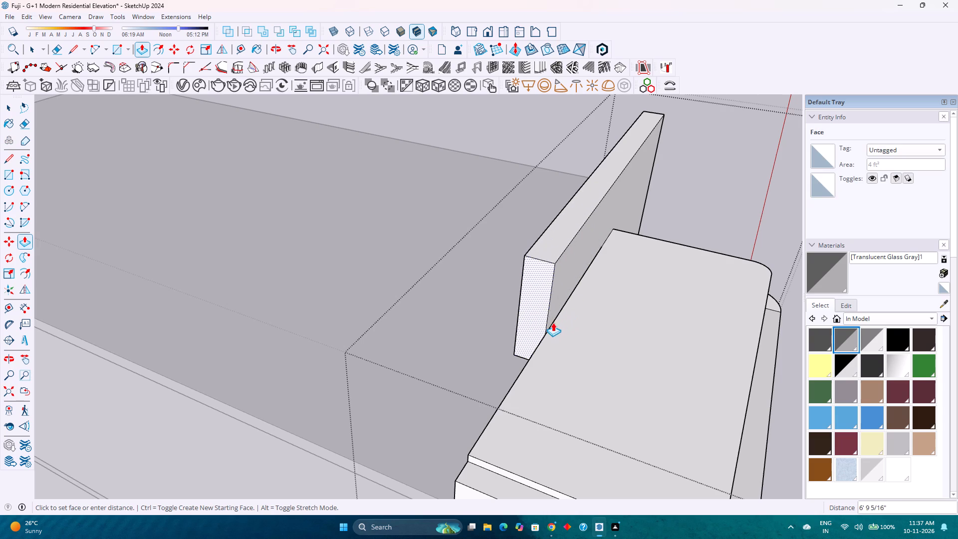
{"action": "middle_click_drag", "start_coordinate": [554, 322], "coordinate": [386, 280]}
{"action": "scroll", "coordinate": [381, 277], "scroll_direction": "down", "scroll_amount": 7}
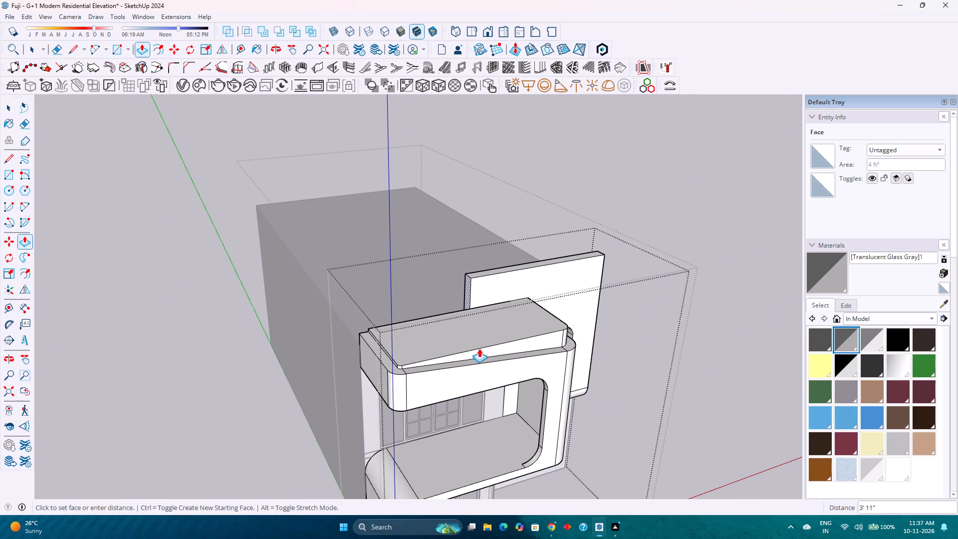
{"action": "middle_click_drag", "start_coordinate": [479, 347], "coordinate": [381, 303]}
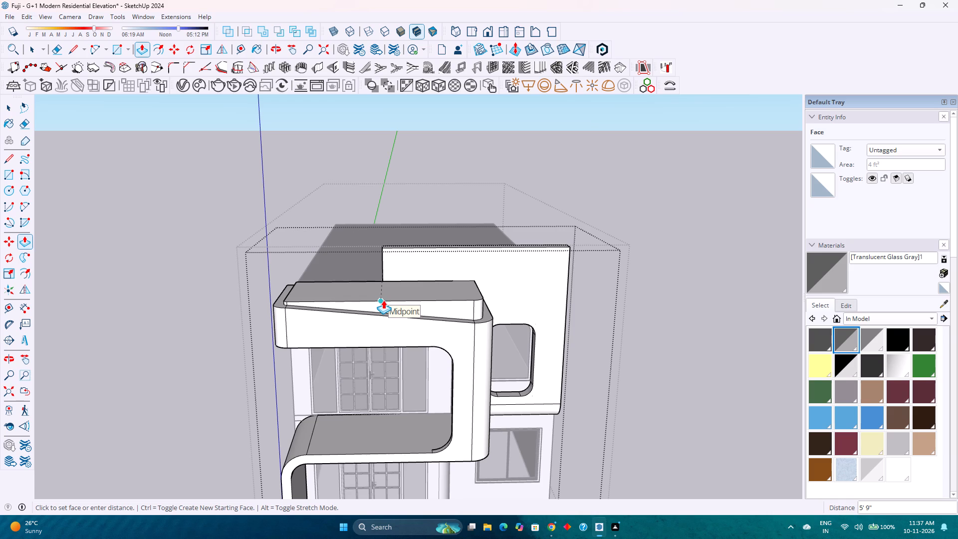
{"action": "key", "text": "5"}
{"action": "key", "text": "apostrophe"}
{"action": "key", "text": "Return"}
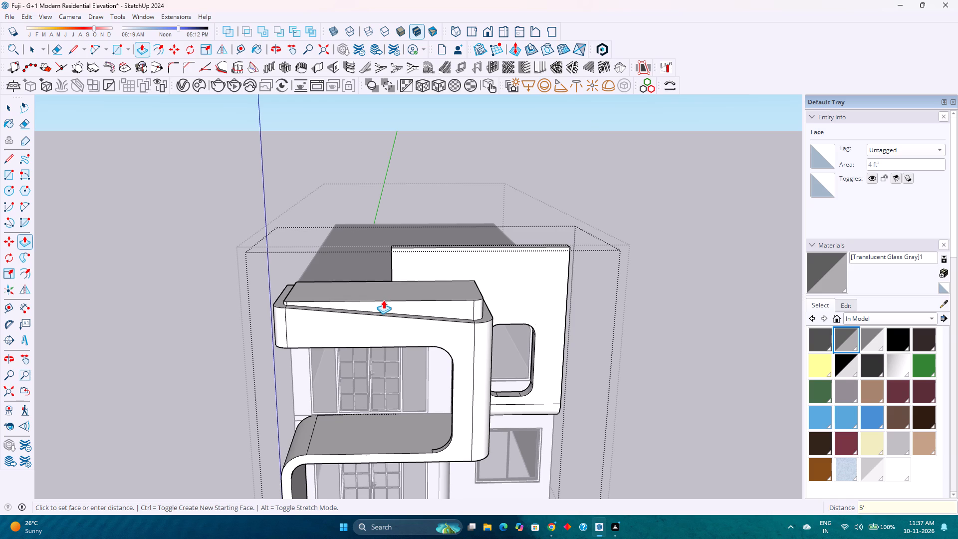
Examine the raised and extended parapet wall against the whole front elevation, including in the standard Front view.
{"action": "scroll", "coordinate": [387, 300], "scroll_direction": "down", "scroll_amount": 2}
{"action": "middle_click_drag", "start_coordinate": [387, 300], "coordinate": [382, 214]}
{"action": "middle_click", "coordinate": [382, 214]}
{"action": "scroll", "coordinate": [410, 198], "scroll_direction": "up", "scroll_amount": 3}
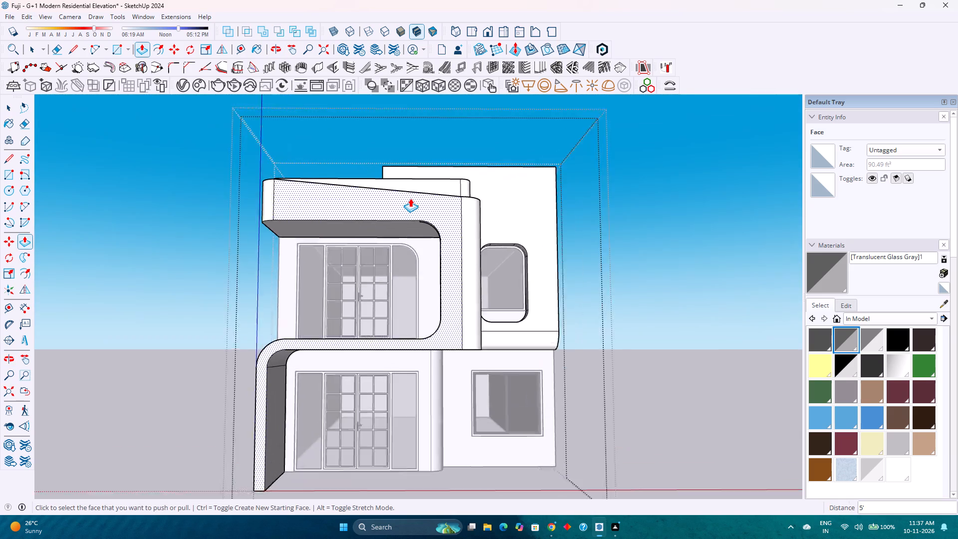
{"action": "middle_click_drag", "start_coordinate": [411, 198], "coordinate": [413, 236]}
{"action": "scroll", "coordinate": [364, 179], "scroll_direction": "up", "scroll_amount": 1}
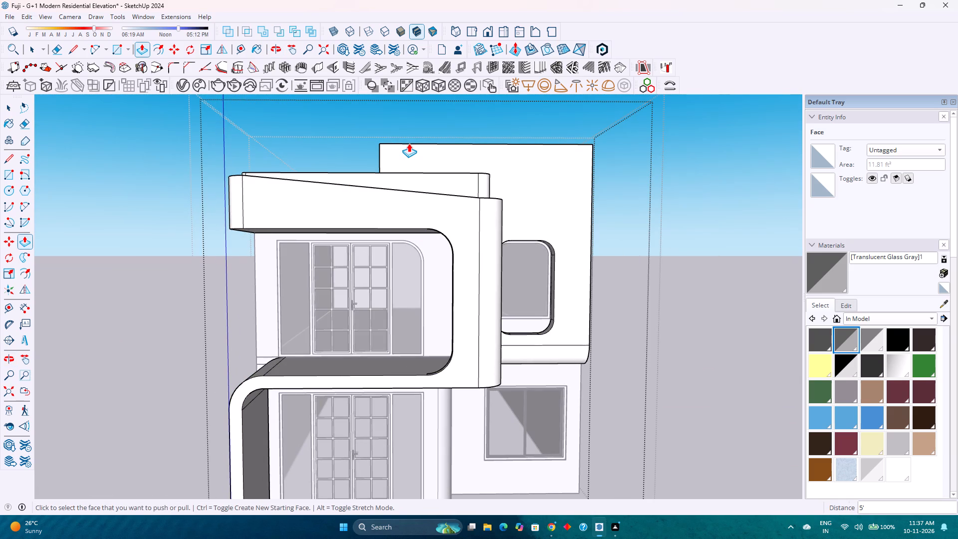
{"action": "left_click", "coordinate": [491, 27]}
{"action": "scroll", "coordinate": [470, 219], "scroll_direction": "down", "scroll_amount": 2}
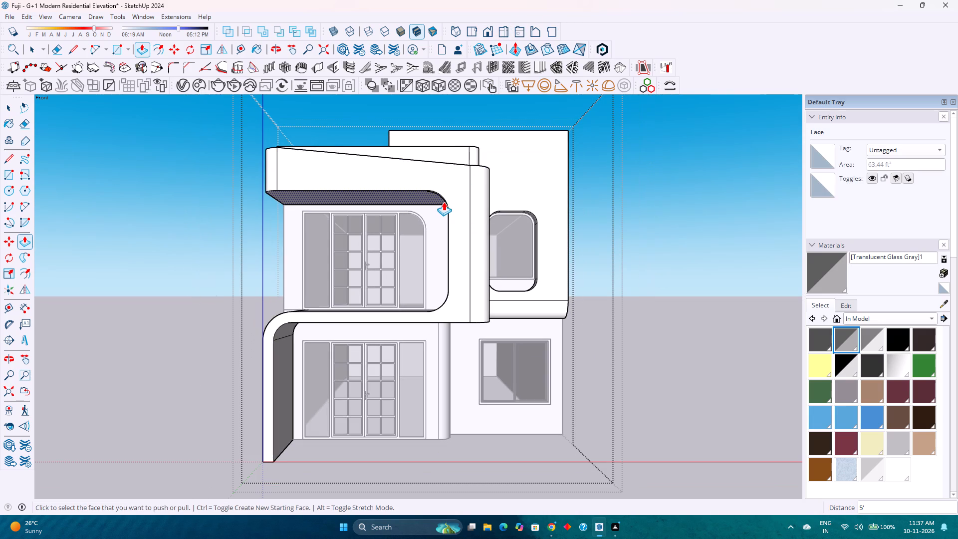
{"action": "scroll", "coordinate": [398, 119], "scroll_direction": "up", "scroll_amount": 4}
{"action": "scroll", "coordinate": [425, 142], "scroll_direction": "down", "scroll_amount": 2}
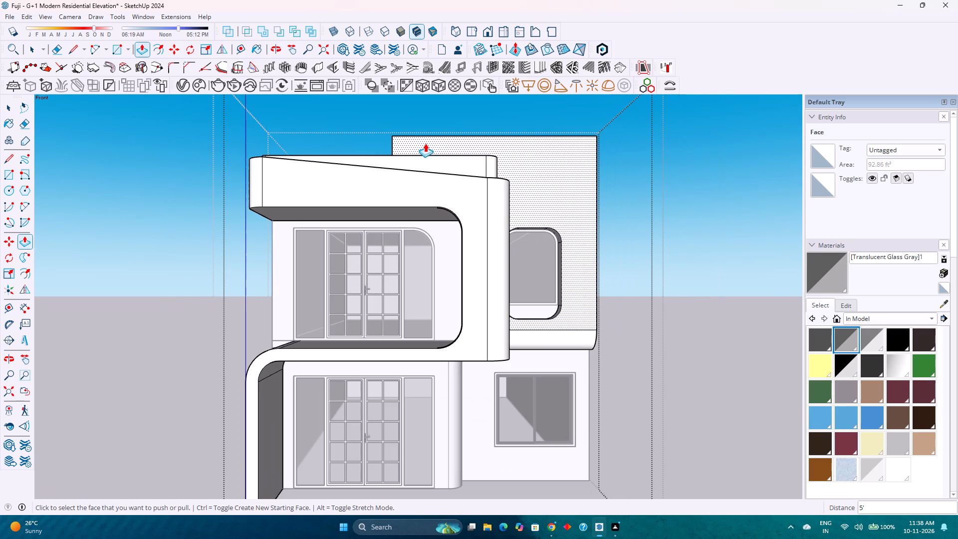
{"action": "scroll", "coordinate": [487, 175], "scroll_direction": "down", "scroll_amount": 4}
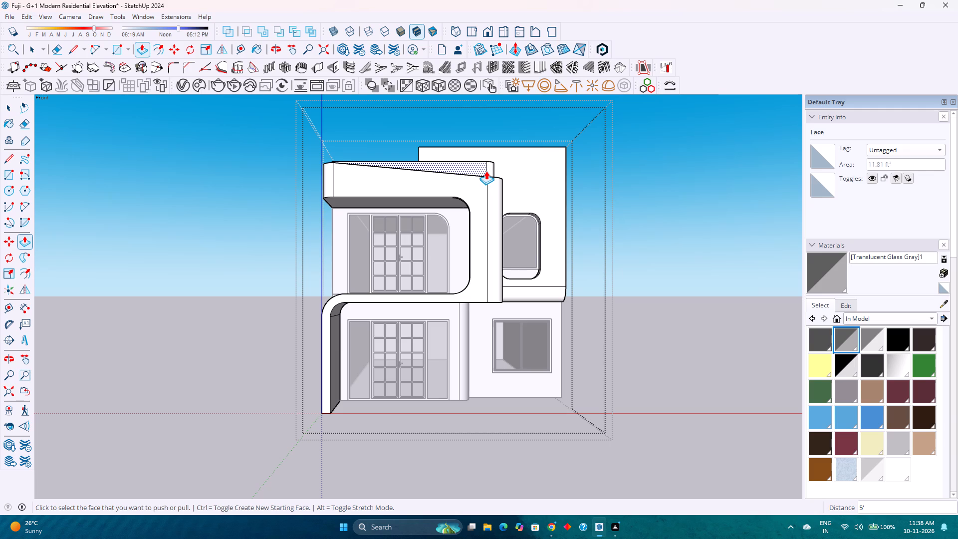
{"action": "key", "text": "space"}
{"action": "scroll", "coordinate": [431, 158], "scroll_direction": "down", "scroll_amount": 4}
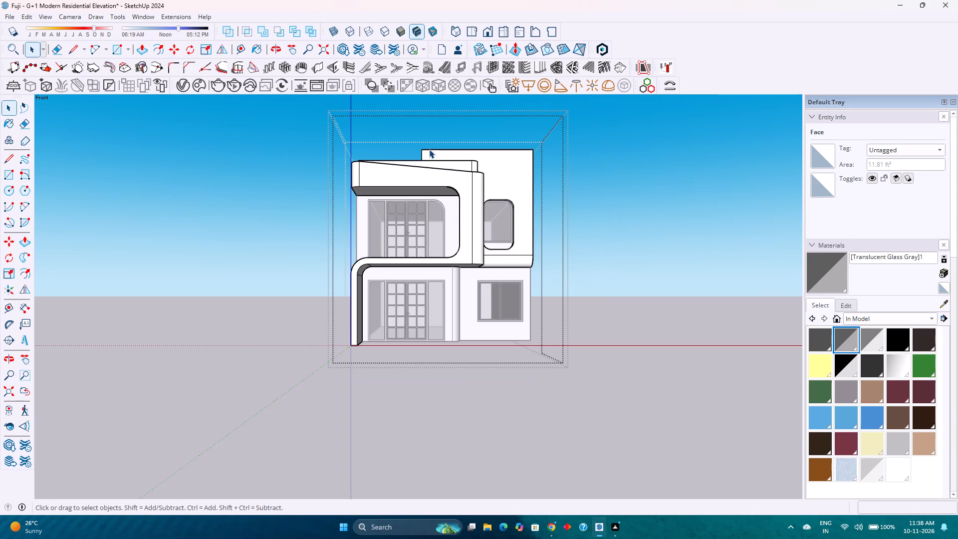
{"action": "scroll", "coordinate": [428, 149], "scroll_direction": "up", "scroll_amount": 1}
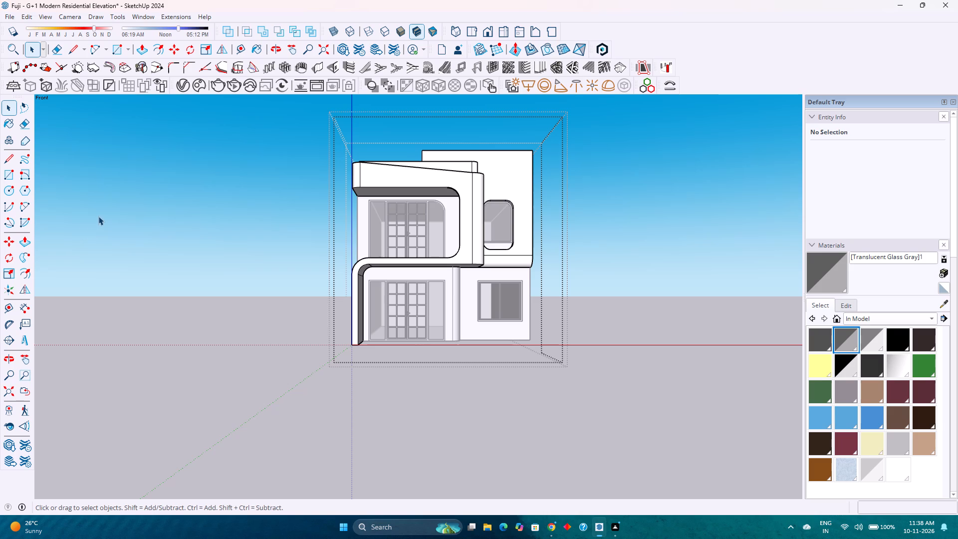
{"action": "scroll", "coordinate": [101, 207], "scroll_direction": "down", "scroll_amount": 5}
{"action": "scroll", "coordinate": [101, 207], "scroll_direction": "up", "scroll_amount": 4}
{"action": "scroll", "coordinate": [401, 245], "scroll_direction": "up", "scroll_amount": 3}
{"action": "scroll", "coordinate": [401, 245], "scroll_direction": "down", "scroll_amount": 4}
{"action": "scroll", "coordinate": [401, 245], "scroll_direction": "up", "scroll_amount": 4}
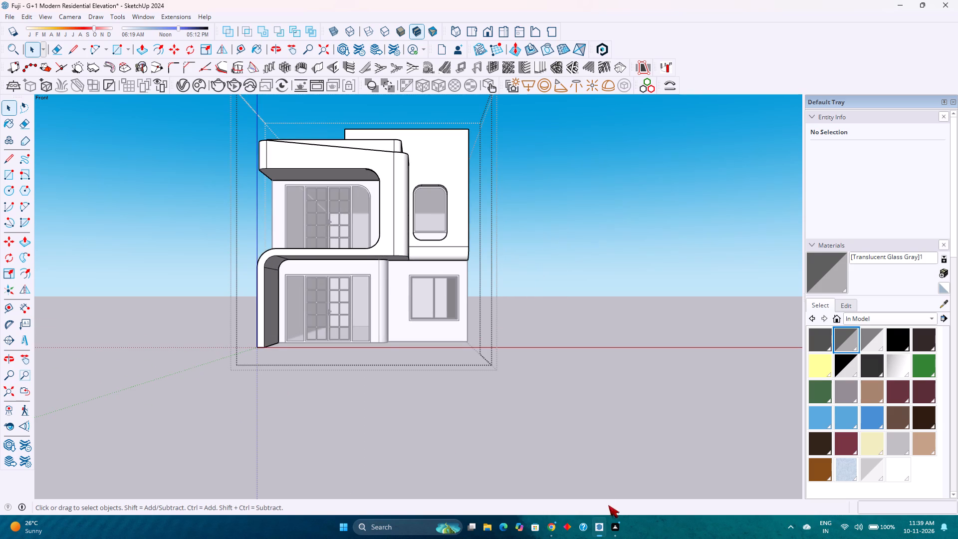
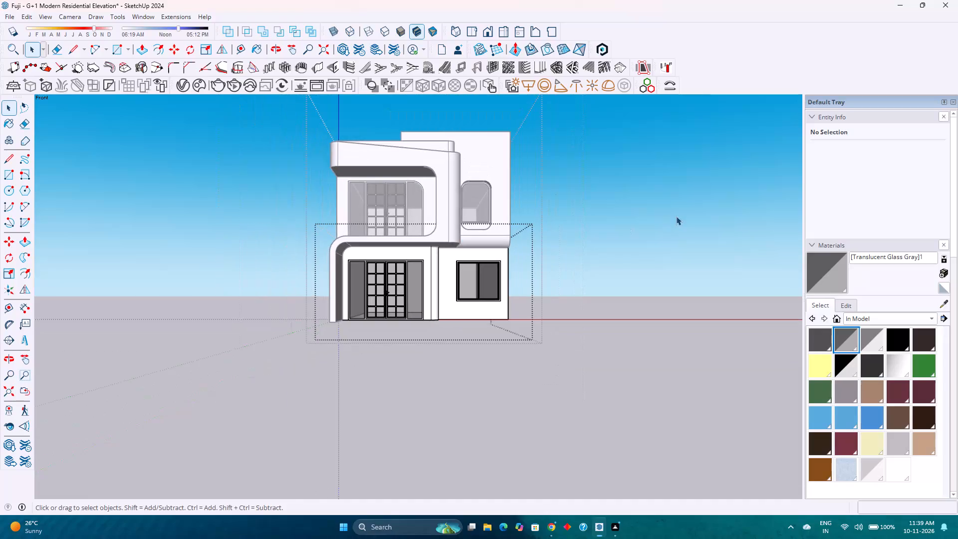
Save the current changes to the G+1 Modern Residential Elevation model.
{"action": "scroll", "coordinate": [539, 216], "scroll_direction": "up", "scroll_amount": 1}
{"action": "middle_click_drag", "start_coordinate": [524, 216], "coordinate": [424, 334]}
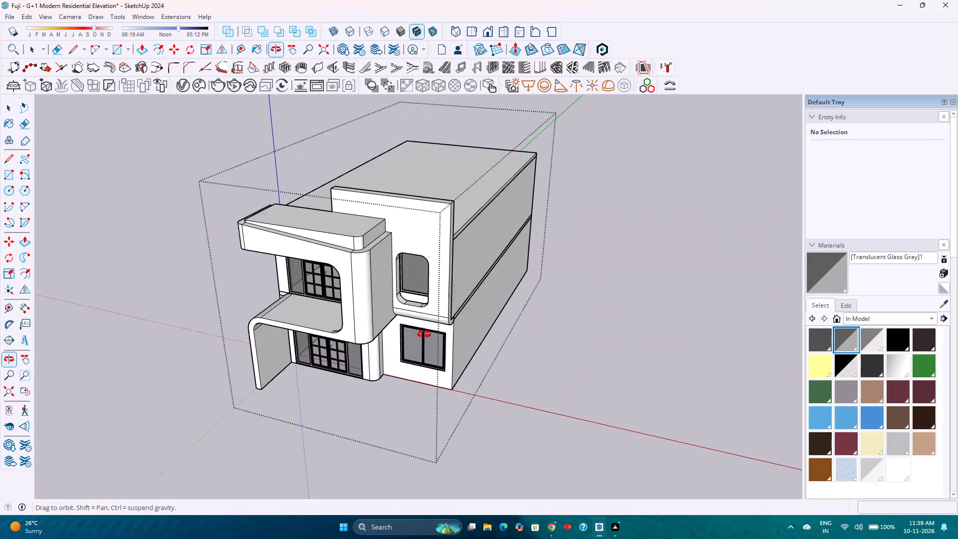
{"action": "middle_click_drag", "start_coordinate": [424, 334], "coordinate": [421, 335]}
{"action": "scroll", "coordinate": [419, 335], "scroll_direction": "down", "scroll_amount": 2}
{"action": "middle_click_drag", "start_coordinate": [346, 317], "coordinate": [380, 254]}
{"action": "scroll", "coordinate": [379, 254], "scroll_direction": "up", "scroll_amount": 1}
{"action": "key", "text": "ctrl+s"}
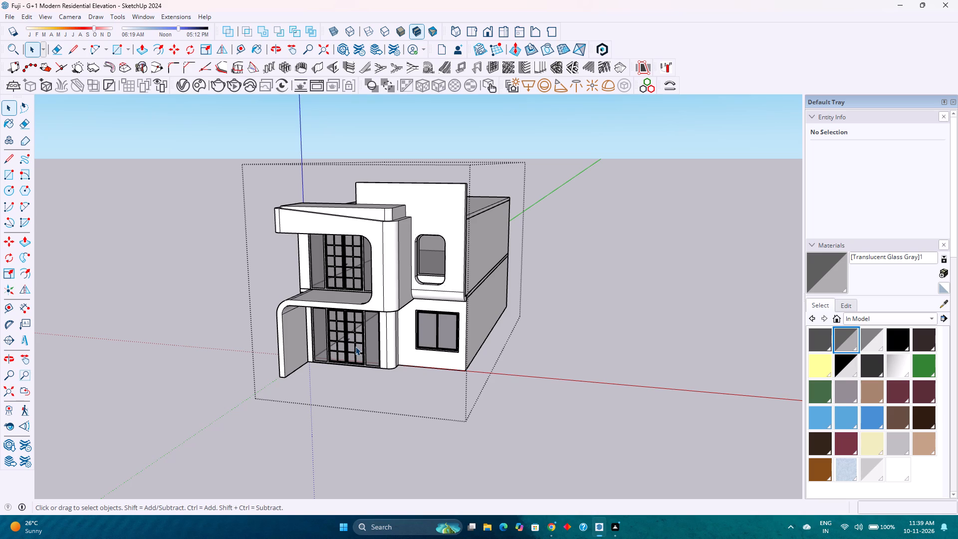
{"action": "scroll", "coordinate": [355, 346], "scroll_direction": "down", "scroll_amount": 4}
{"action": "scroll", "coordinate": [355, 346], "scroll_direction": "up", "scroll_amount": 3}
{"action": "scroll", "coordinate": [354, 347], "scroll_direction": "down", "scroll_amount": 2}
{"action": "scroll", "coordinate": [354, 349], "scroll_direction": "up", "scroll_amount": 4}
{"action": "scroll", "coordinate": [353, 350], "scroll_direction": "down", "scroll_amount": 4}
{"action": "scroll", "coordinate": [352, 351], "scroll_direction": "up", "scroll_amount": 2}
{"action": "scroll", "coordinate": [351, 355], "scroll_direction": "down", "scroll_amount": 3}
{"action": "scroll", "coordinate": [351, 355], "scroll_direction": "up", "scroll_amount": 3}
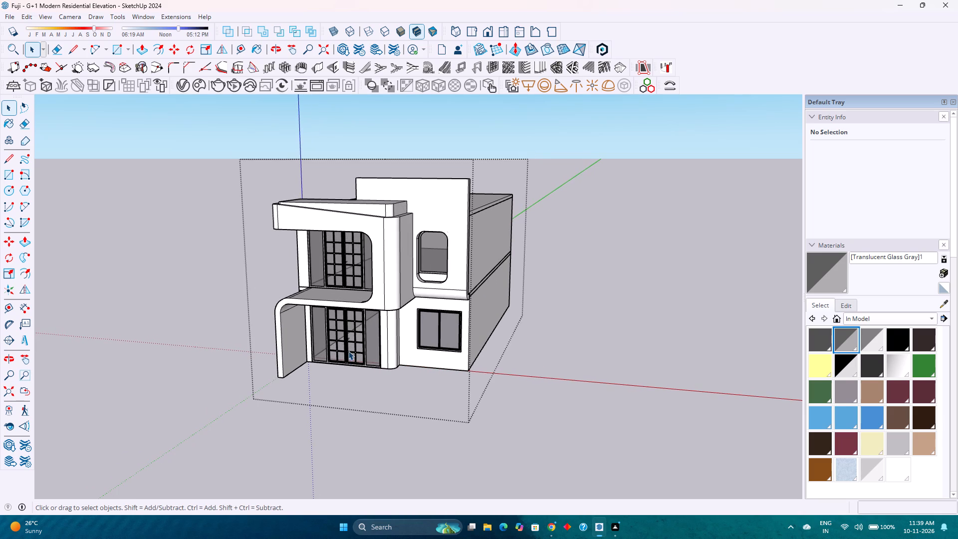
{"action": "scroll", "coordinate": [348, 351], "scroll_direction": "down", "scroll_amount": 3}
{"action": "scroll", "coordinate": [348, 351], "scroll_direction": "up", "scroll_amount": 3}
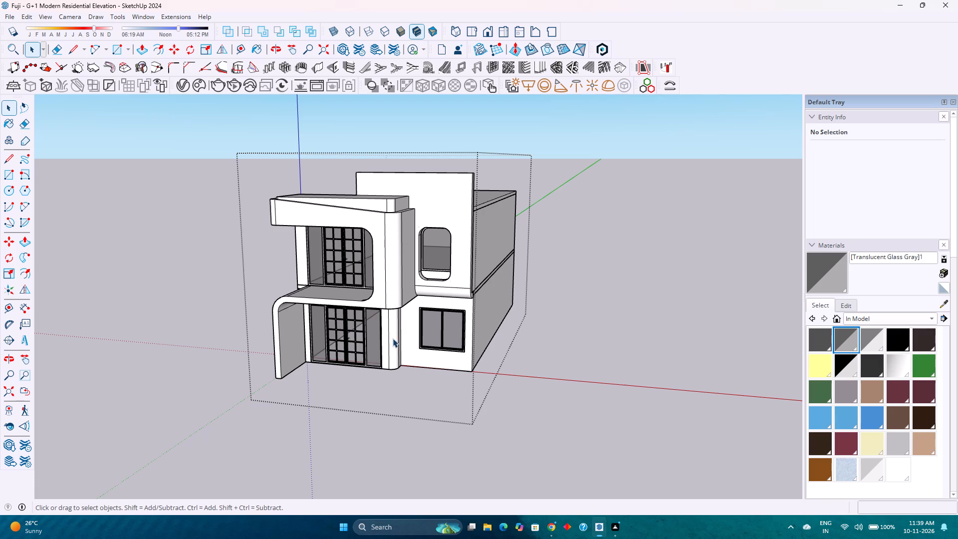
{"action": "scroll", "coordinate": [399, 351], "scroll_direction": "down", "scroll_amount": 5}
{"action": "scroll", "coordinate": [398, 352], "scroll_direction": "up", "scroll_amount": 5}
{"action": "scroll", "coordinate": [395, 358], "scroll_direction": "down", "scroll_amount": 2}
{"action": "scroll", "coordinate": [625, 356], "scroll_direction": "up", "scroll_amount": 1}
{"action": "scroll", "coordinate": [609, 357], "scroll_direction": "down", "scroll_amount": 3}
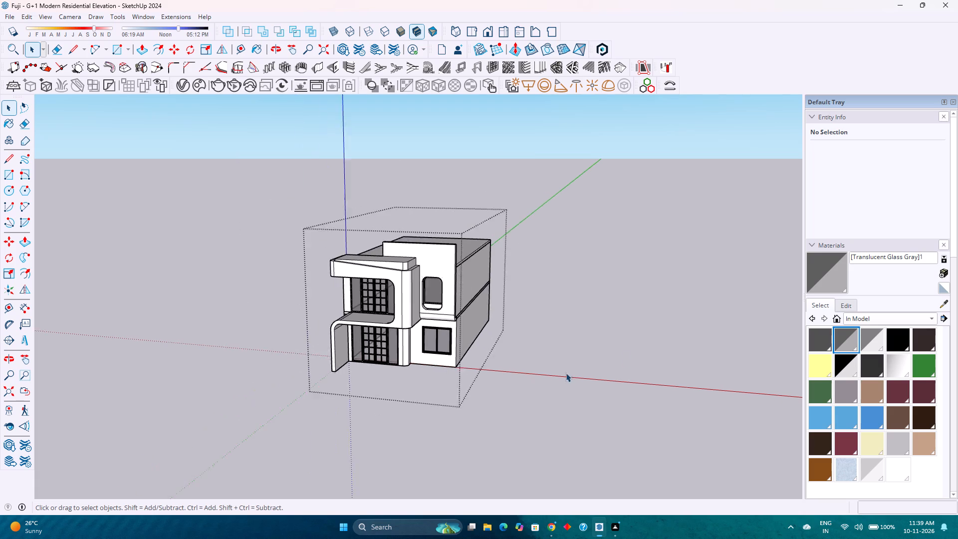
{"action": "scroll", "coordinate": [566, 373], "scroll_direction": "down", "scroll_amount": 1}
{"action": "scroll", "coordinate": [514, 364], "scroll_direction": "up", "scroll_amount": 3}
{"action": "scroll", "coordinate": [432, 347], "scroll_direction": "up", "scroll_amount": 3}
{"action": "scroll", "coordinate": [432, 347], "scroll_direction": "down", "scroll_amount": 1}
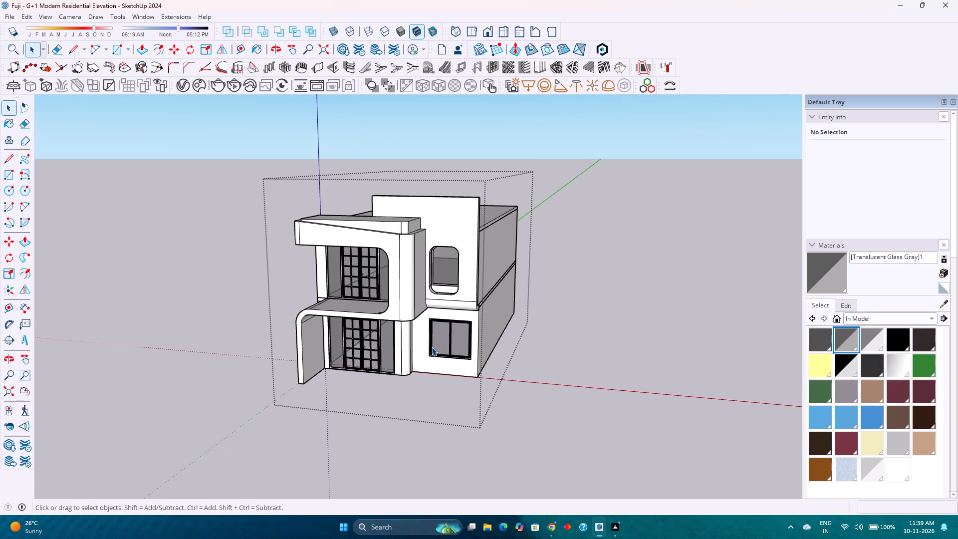
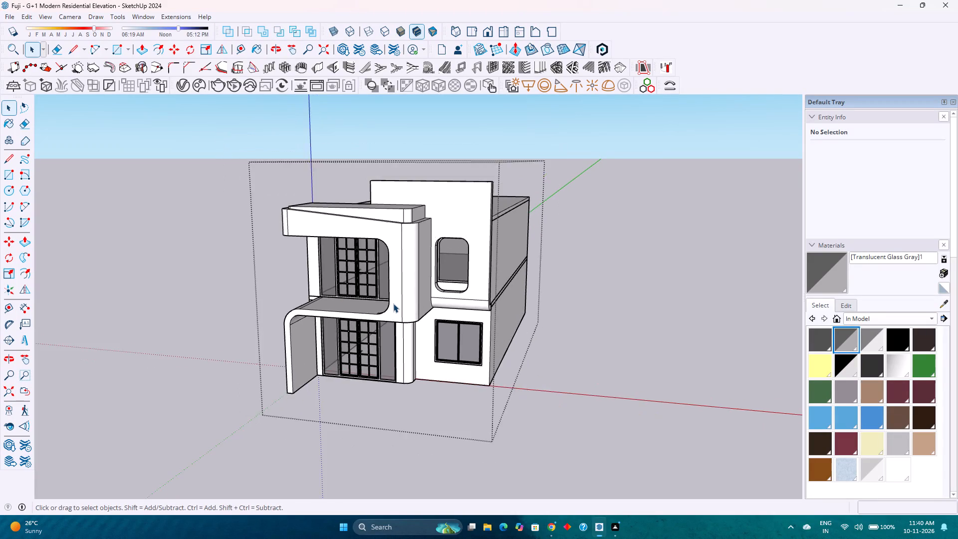
Examine the house elevation from the front and side, around the porch frame, balcony slab and glazed doors.
{"action": "scroll", "coordinate": [393, 302], "scroll_direction": "down", "scroll_amount": 4}
{"action": "scroll", "coordinate": [324, 263], "scroll_direction": "down", "scroll_amount": 3}
{"action": "scroll", "coordinate": [324, 263], "scroll_direction": "up", "scroll_amount": 4}
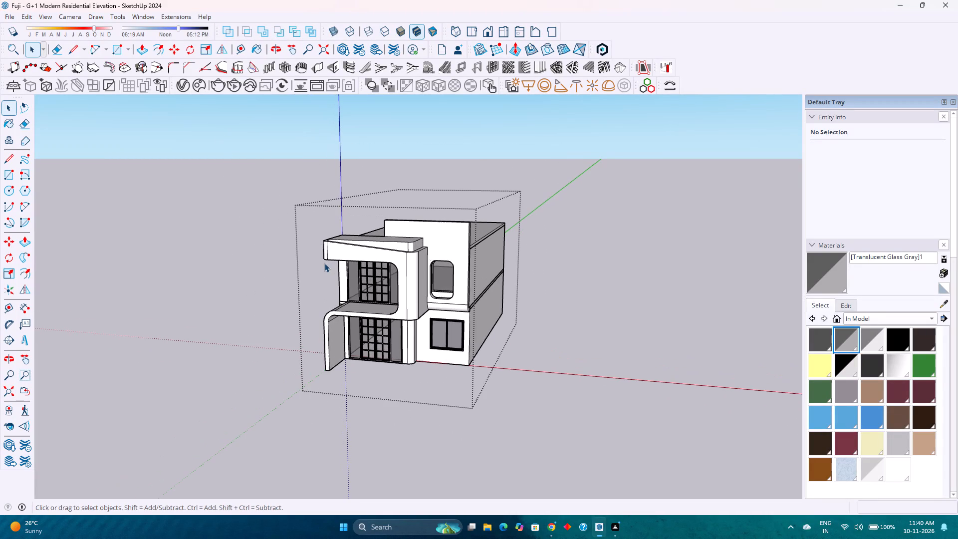
{"action": "scroll", "coordinate": [323, 263], "scroll_direction": "up", "scroll_amount": 2}
{"action": "scroll", "coordinate": [313, 268], "scroll_direction": "down", "scroll_amount": 3}
{"action": "scroll", "coordinate": [313, 268], "scroll_direction": "up", "scroll_amount": 4}
{"action": "scroll", "coordinate": [313, 268], "scroll_direction": "down", "scroll_amount": 3}
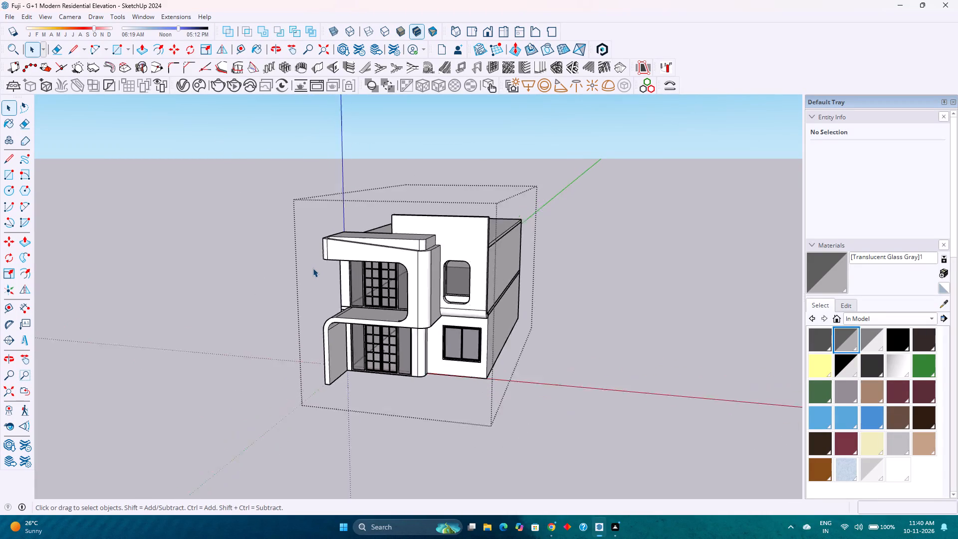
{"action": "scroll", "coordinate": [313, 268], "scroll_direction": "down", "scroll_amount": 1}
{"action": "scroll", "coordinate": [313, 268], "scroll_direction": "up", "scroll_amount": 4}
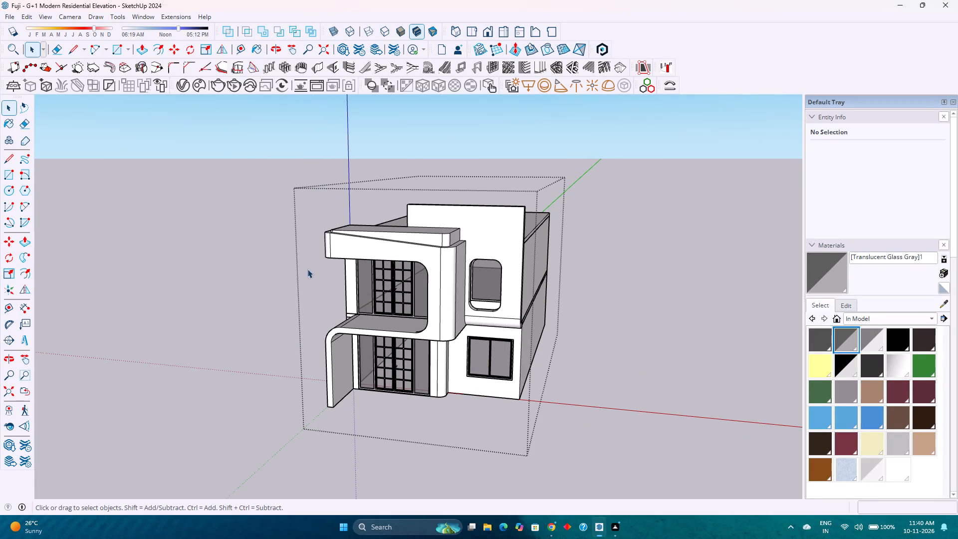
{"action": "scroll", "coordinate": [375, 295], "scroll_direction": "up", "scroll_amount": 5}
{"action": "middle_click_drag", "start_coordinate": [358, 304], "coordinate": [510, 322]}
{"action": "middle_click", "coordinate": [510, 322]}
{"action": "scroll", "coordinate": [440, 359], "scroll_direction": "up", "scroll_amount": 1}
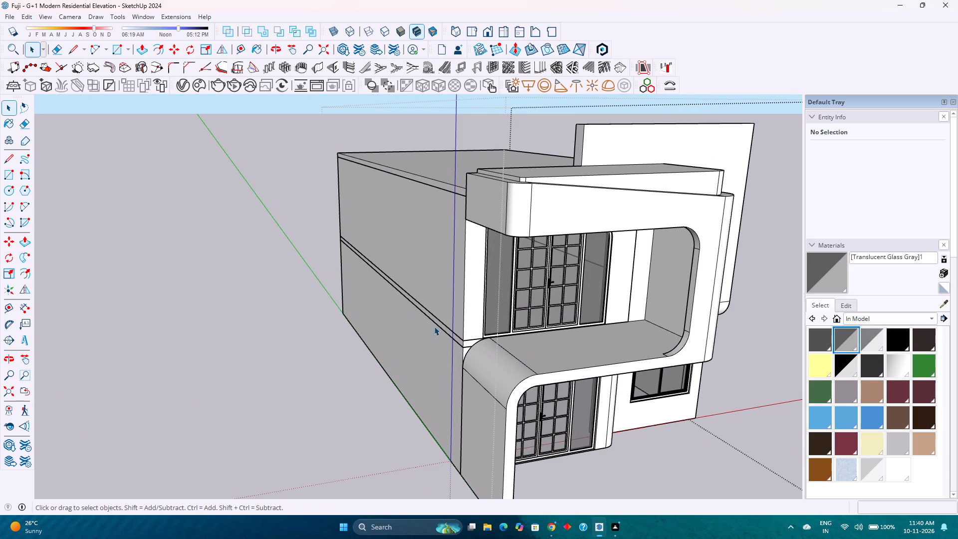
{"action": "scroll", "coordinate": [540, 361], "scroll_direction": "down", "scroll_amount": 1}
{"action": "middle_click_drag", "start_coordinate": [532, 352], "coordinate": [474, 307]}
{"action": "scroll", "coordinate": [474, 307], "scroll_direction": "down", "scroll_amount": 2}
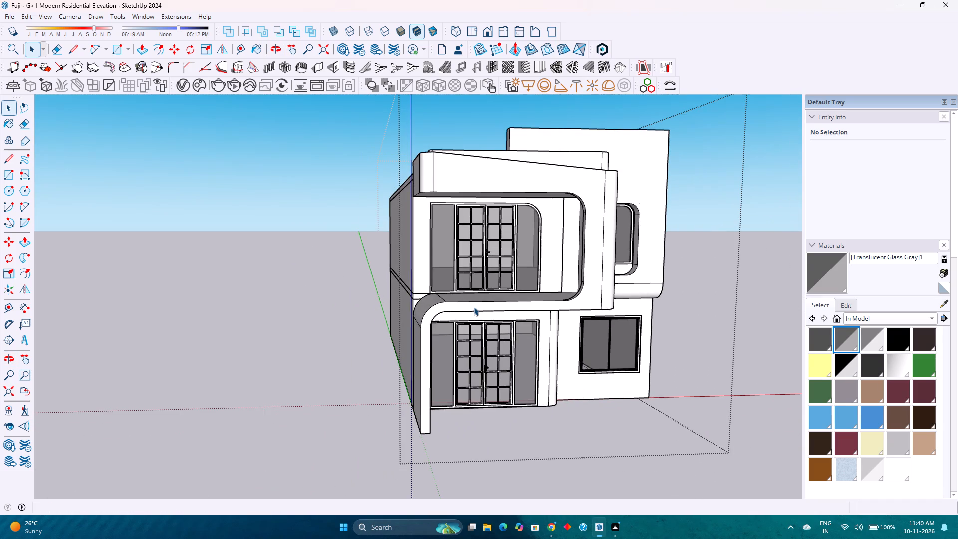
{"action": "scroll", "coordinate": [474, 307], "scroll_direction": "up", "scroll_amount": 6}
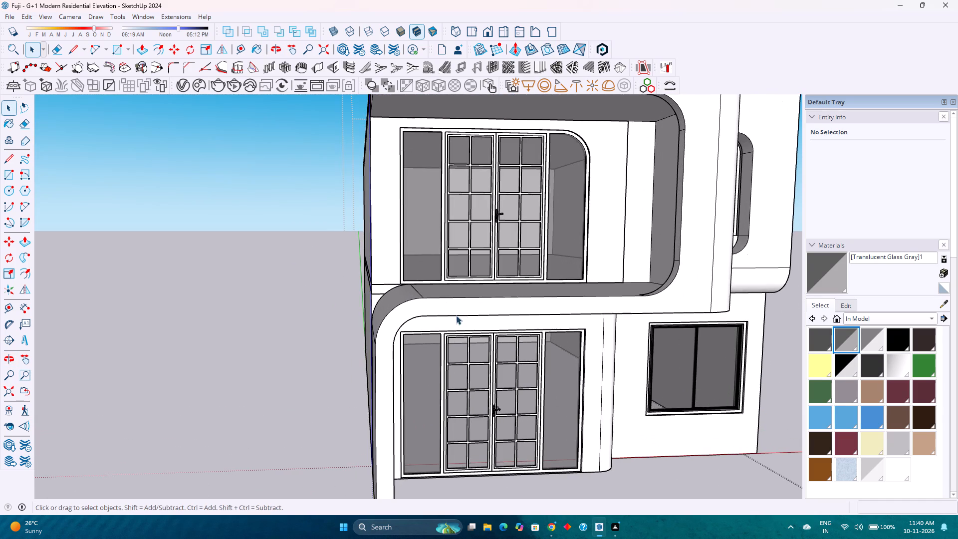
{"action": "scroll", "coordinate": [454, 313], "scroll_direction": "up", "scroll_amount": 1}
{"action": "scroll", "coordinate": [452, 309], "scroll_direction": "down", "scroll_amount": 3}
{"action": "middle_click_drag", "start_coordinate": [452, 309], "coordinate": [558, 331]}
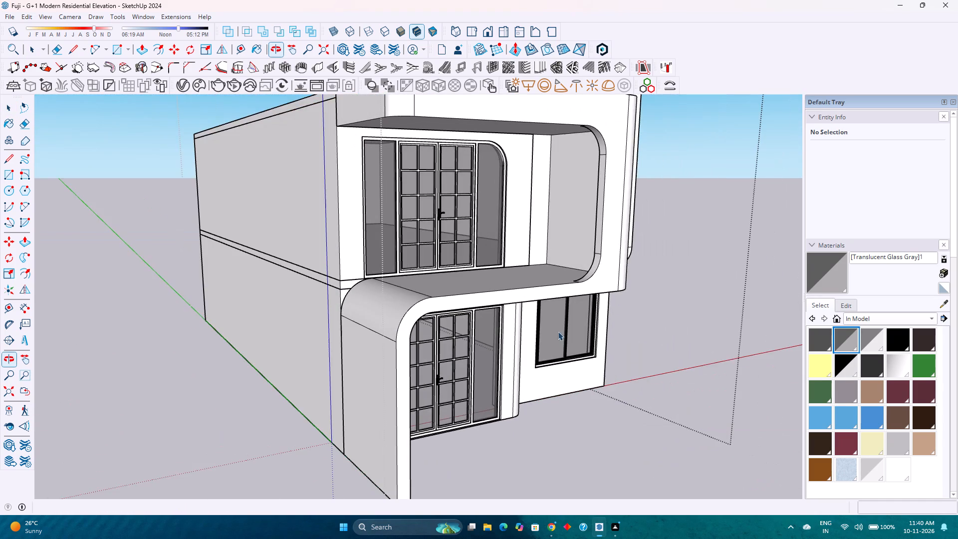
{"action": "scroll", "coordinate": [465, 312], "scroll_direction": "up", "scroll_amount": 1}
{"action": "scroll", "coordinate": [465, 309], "scroll_direction": "down", "scroll_amount": 3}
{"action": "middle_click_drag", "start_coordinate": [465, 309], "coordinate": [498, 307]}
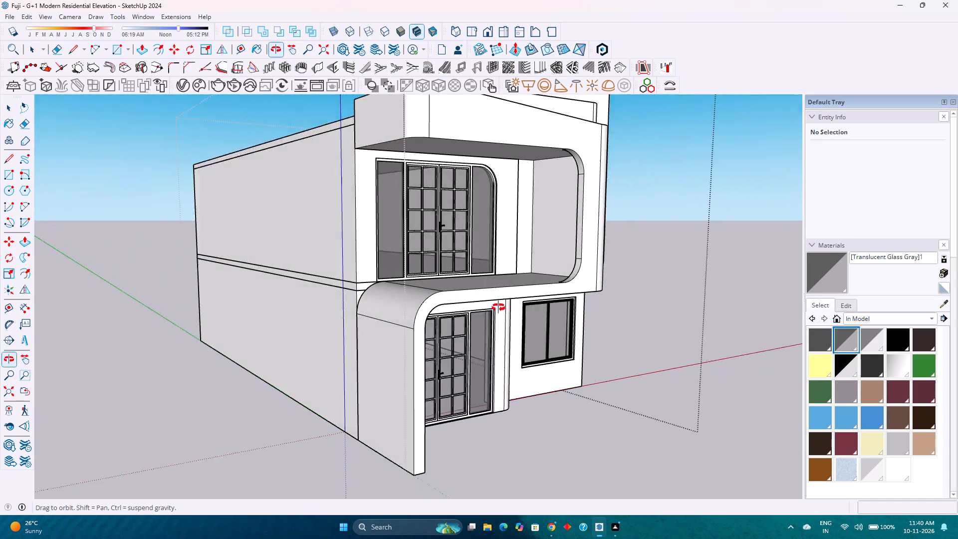
{"action": "middle_click_drag", "start_coordinate": [498, 307], "coordinate": [507, 313]}
Open the white front frame for editing and select its outer 2' corner arc plus the balcony slab's adjoining top front edge.
{"action": "scroll", "coordinate": [507, 313], "scroll_direction": "up", "scroll_amount": 1}
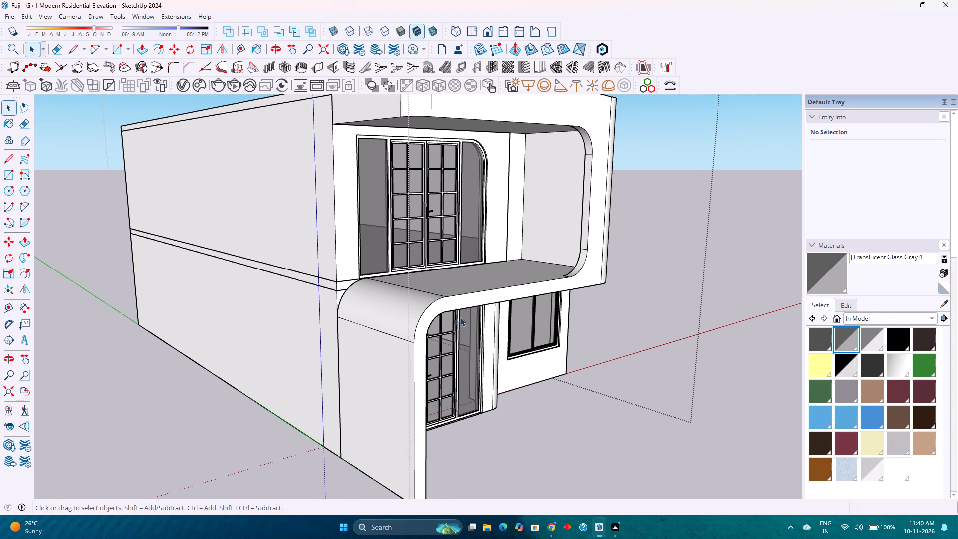
{"action": "scroll", "coordinate": [429, 309], "scroll_direction": "up", "scroll_amount": 4}
{"action": "scroll", "coordinate": [430, 309], "scroll_direction": "down", "scroll_amount": 3}
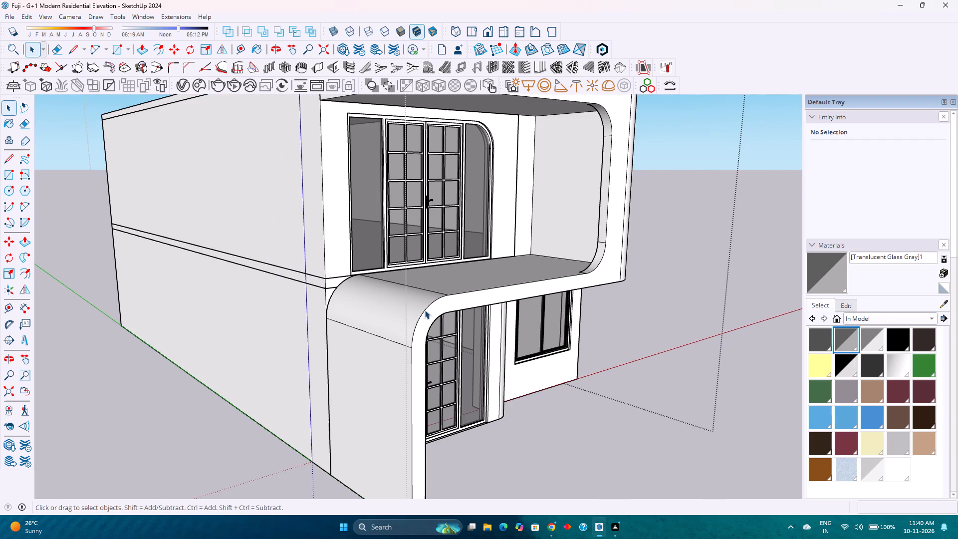
{"action": "left_click", "coordinate": [424, 310]}
{"action": "left_click", "coordinate": [424, 310]}
{"action": "left_click", "coordinate": [424, 310]}
{"action": "left_click", "coordinate": [424, 310]}
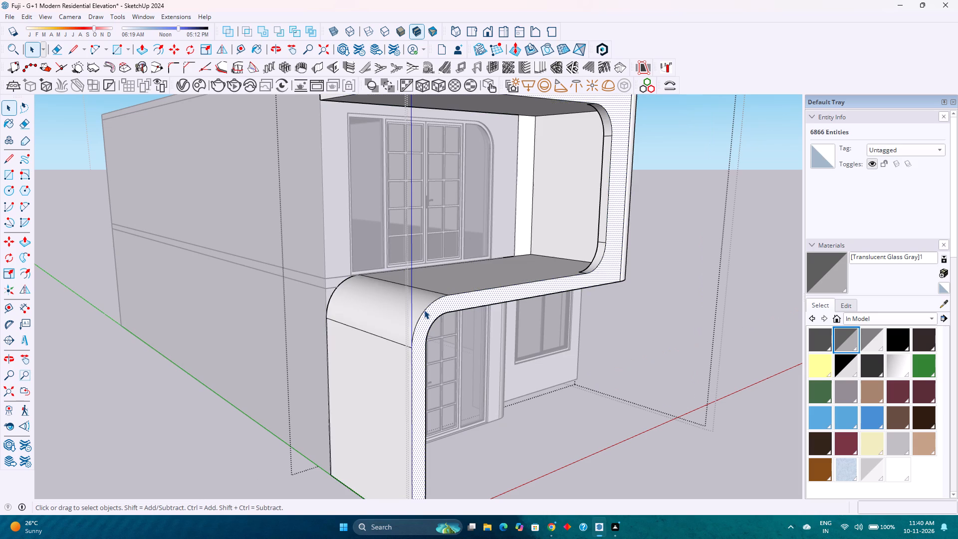
{"action": "left_click", "coordinate": [425, 309]}
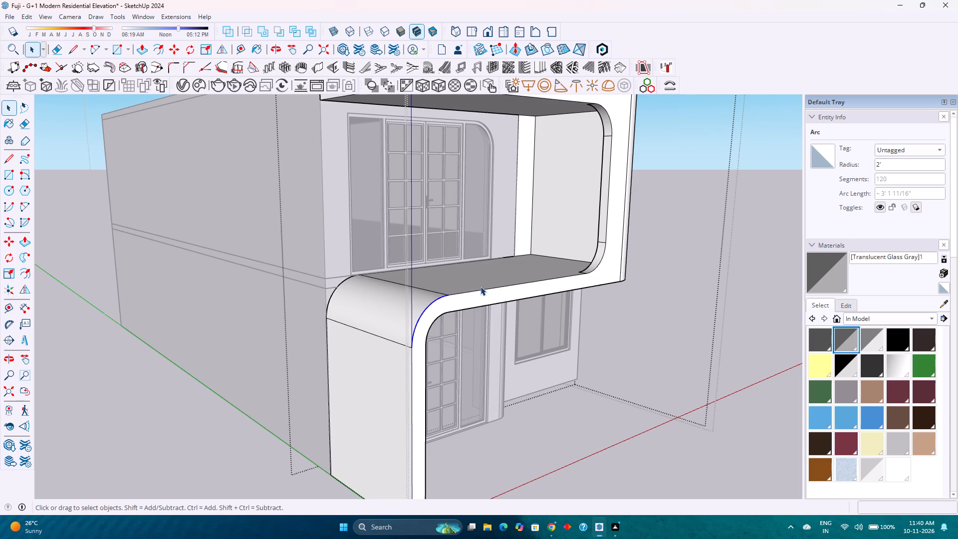
{"action": "middle_click_drag", "start_coordinate": [480, 286], "coordinate": [484, 317]}
{"action": "scroll", "coordinate": [482, 312], "scroll_direction": "down", "scroll_amount": 3}
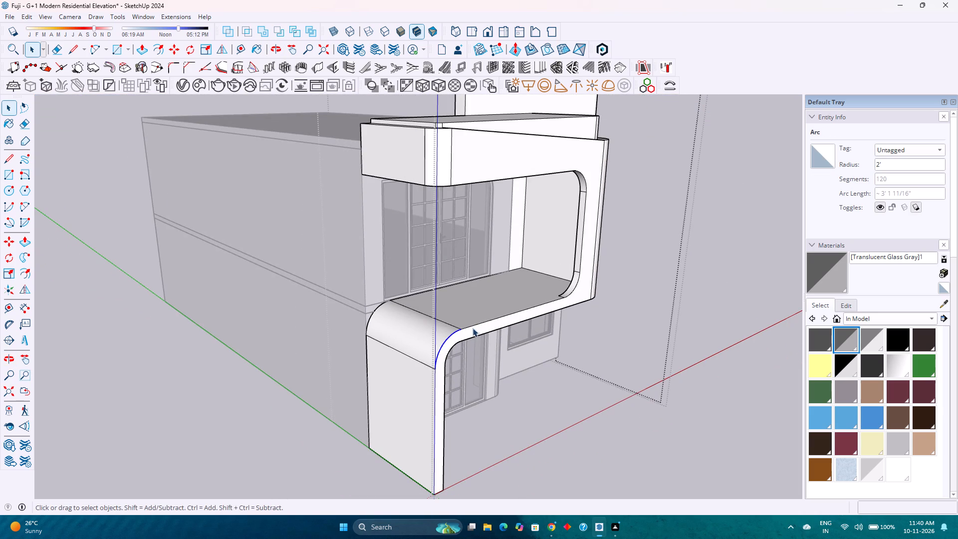
{"action": "left_click", "coordinate": [475, 325], "text": "ctrl"}
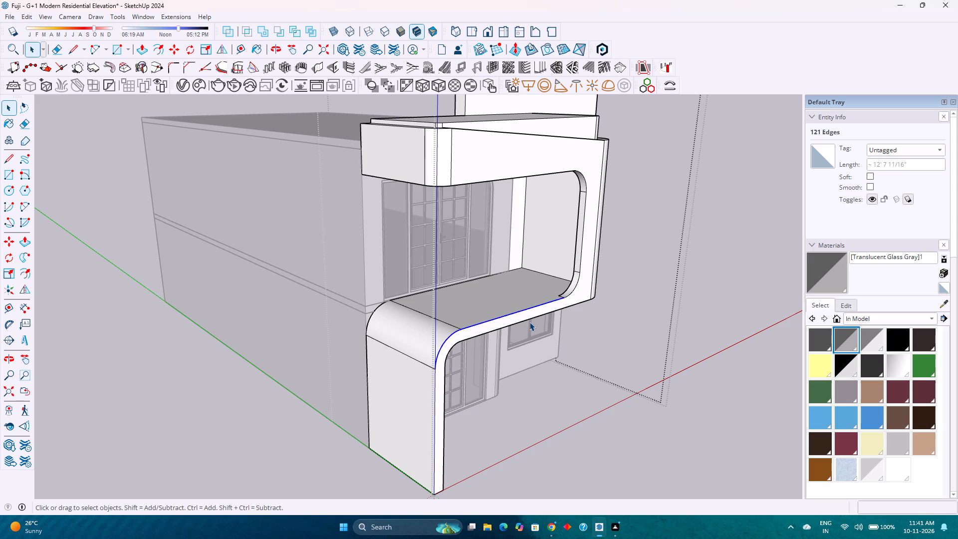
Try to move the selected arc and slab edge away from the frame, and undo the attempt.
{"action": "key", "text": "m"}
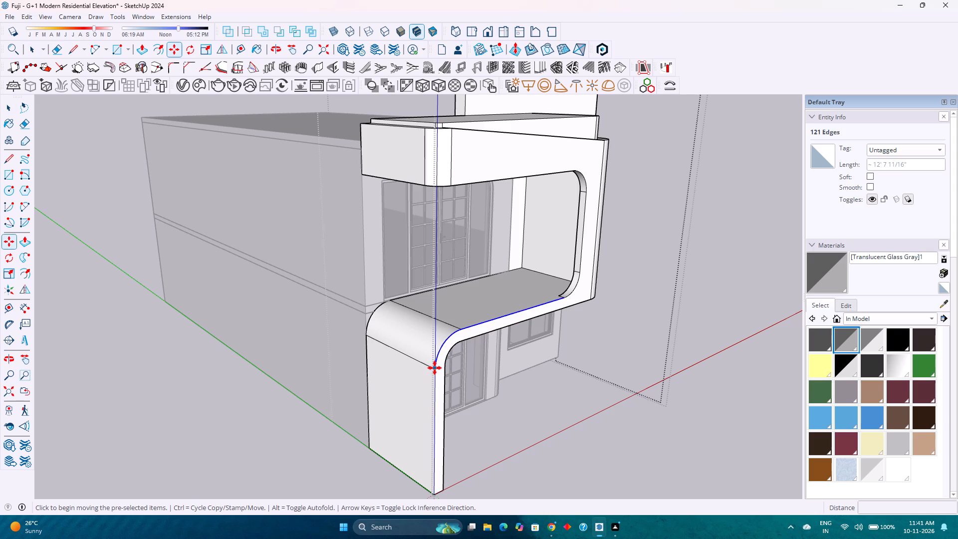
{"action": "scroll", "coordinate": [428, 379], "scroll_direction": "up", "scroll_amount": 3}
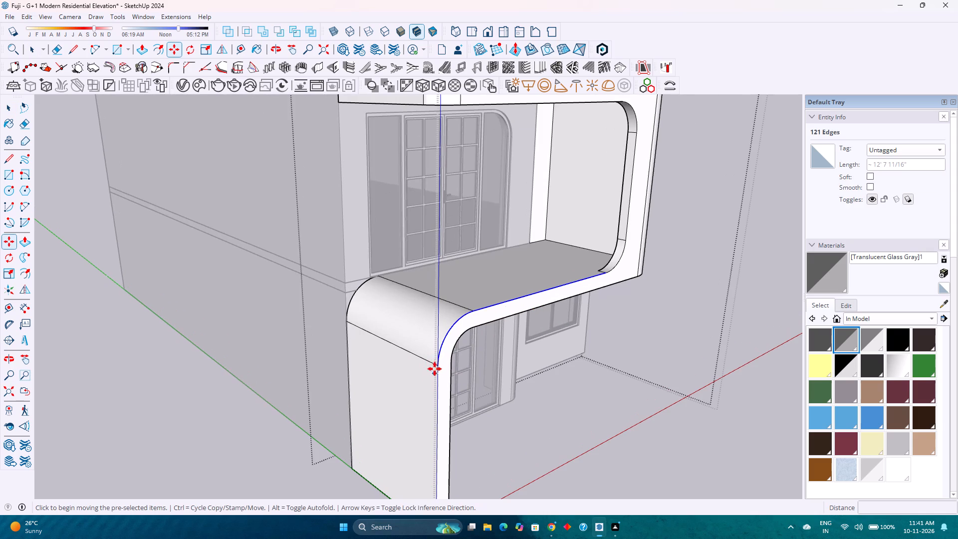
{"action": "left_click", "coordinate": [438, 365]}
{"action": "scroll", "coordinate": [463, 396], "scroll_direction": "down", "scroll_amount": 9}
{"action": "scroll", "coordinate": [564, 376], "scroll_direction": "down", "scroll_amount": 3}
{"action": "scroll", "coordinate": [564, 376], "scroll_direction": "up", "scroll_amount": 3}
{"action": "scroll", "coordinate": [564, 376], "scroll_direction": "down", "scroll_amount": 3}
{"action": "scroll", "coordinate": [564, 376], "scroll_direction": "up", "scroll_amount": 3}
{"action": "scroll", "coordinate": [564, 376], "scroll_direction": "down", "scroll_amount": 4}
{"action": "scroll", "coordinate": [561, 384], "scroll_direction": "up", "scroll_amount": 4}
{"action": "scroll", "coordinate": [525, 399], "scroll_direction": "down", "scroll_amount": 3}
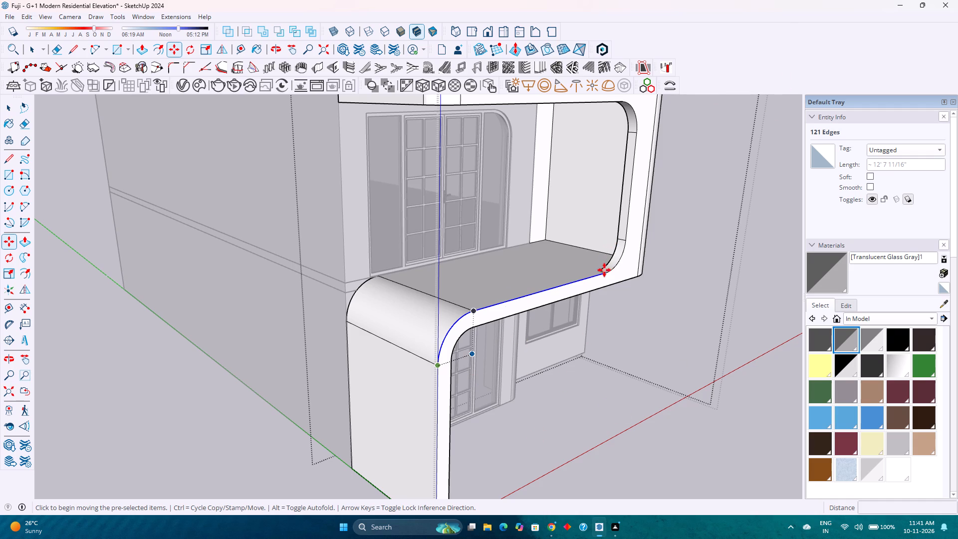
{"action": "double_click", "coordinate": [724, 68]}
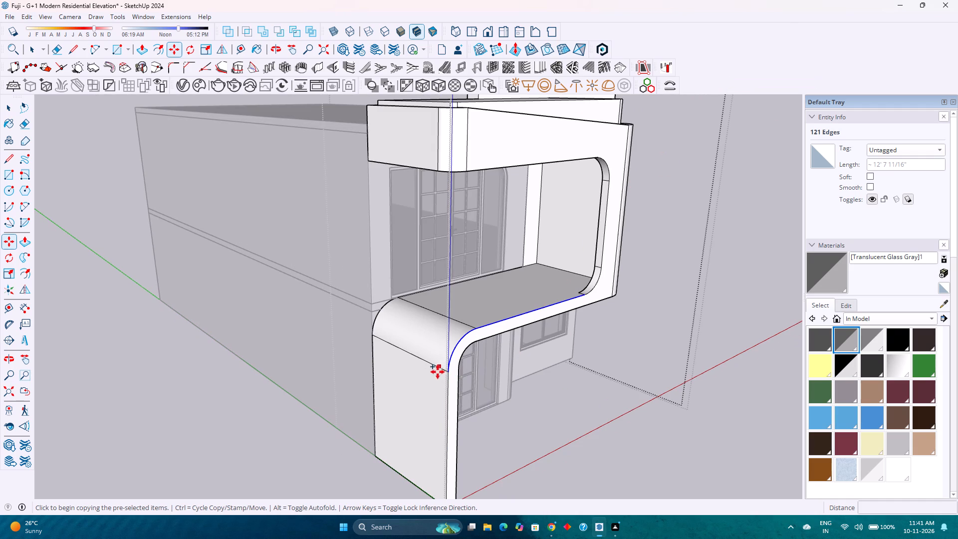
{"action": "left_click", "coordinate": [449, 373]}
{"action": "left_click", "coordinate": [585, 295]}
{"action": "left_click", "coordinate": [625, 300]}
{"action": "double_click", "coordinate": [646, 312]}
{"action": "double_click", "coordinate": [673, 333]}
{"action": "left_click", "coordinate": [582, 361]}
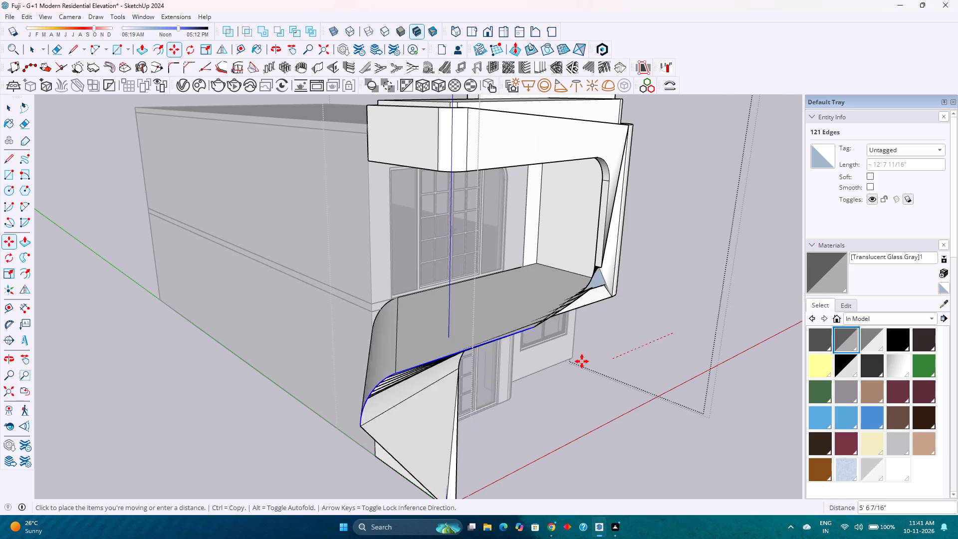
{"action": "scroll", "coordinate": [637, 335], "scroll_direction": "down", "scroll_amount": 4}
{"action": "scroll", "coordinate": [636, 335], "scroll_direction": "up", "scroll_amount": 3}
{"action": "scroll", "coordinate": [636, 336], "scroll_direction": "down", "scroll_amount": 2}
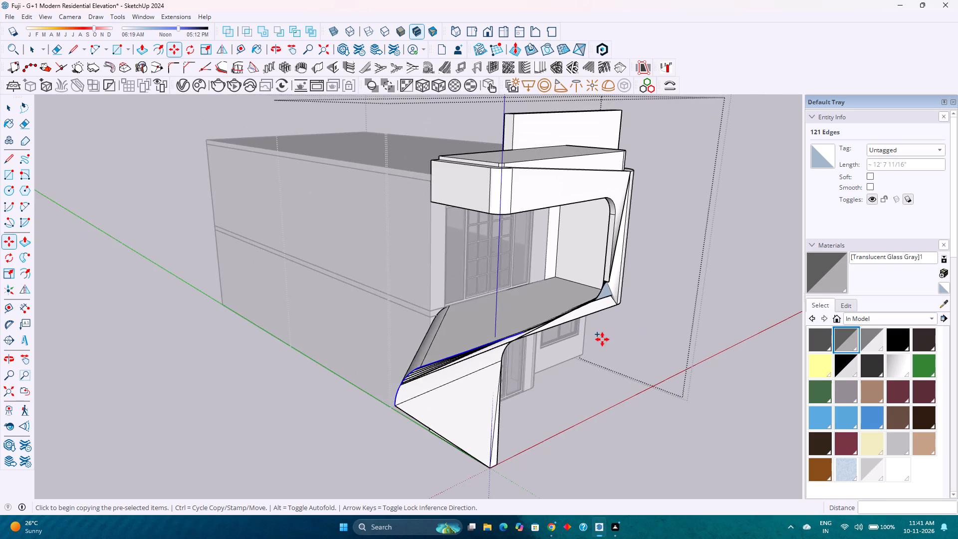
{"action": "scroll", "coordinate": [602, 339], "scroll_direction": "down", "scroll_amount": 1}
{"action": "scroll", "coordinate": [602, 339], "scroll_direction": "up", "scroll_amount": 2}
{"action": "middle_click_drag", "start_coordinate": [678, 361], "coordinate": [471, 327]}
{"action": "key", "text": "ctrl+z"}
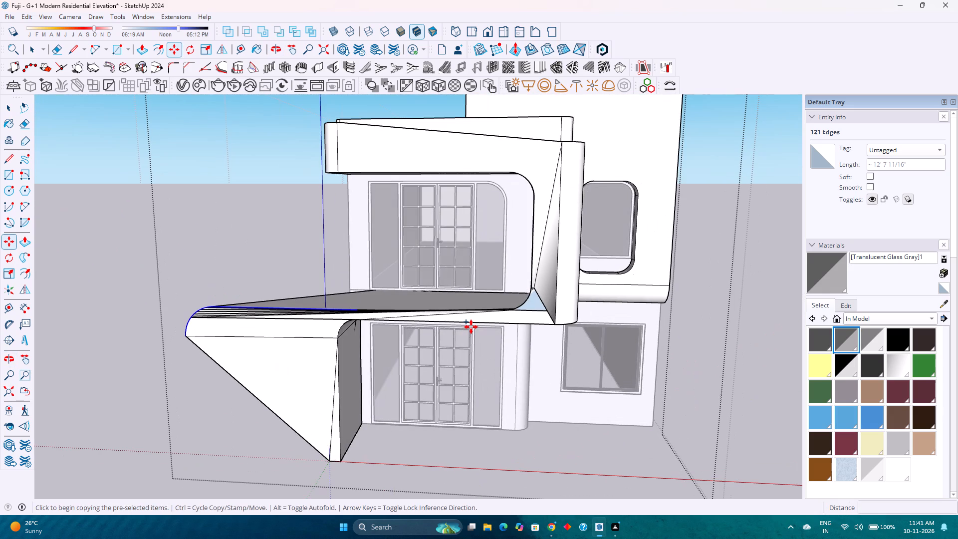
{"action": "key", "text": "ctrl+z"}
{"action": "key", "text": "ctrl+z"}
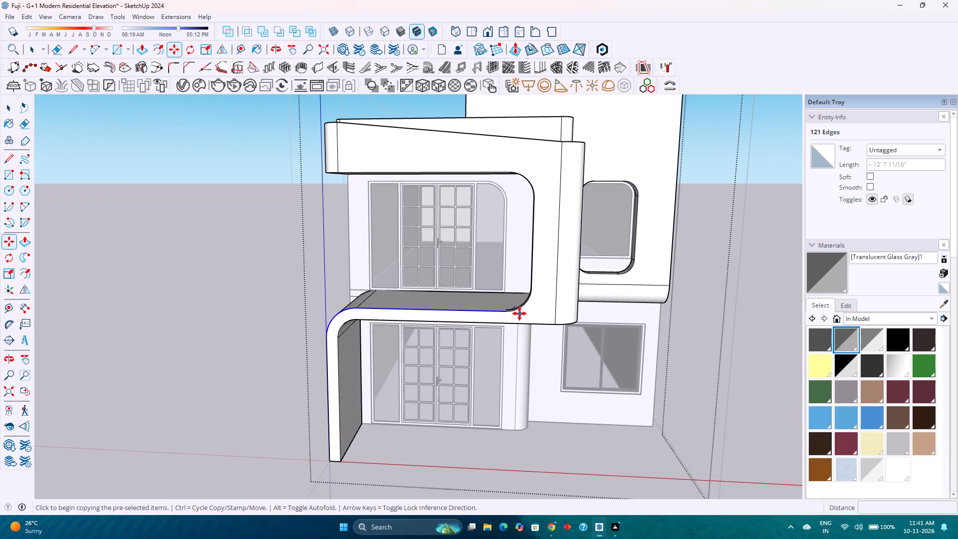
Copy the selected corner arc and slab edge 20' along the red axis, clear of the front frame.
{"action": "left_click", "coordinate": [507, 310]}
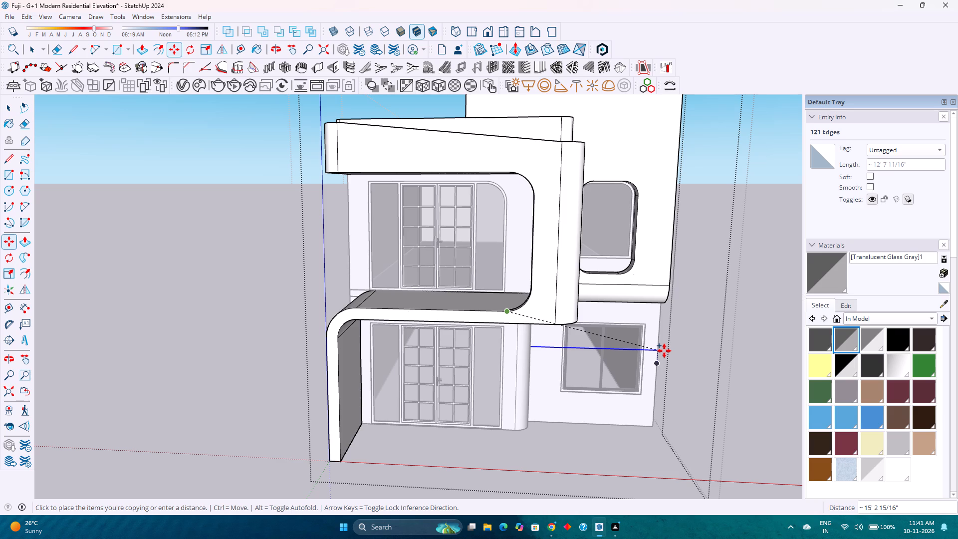
{"action": "scroll", "coordinate": [673, 375], "scroll_direction": "down", "scroll_amount": 5}
{"action": "scroll", "coordinate": [612, 388], "scroll_direction": "up", "scroll_amount": 1}
{"action": "scroll", "coordinate": [650, 300], "scroll_direction": "down", "scroll_amount": 3}
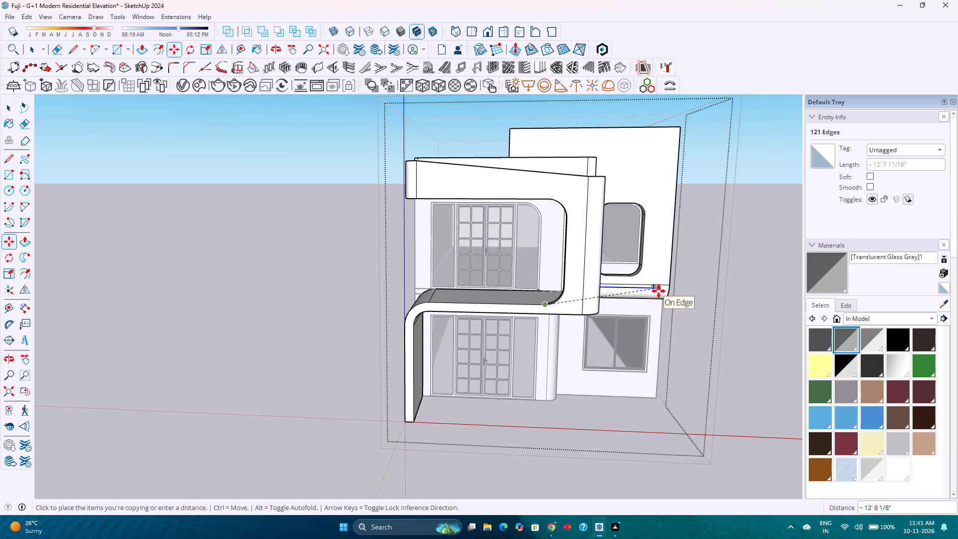
{"action": "scroll", "coordinate": [659, 291], "scroll_direction": "down", "scroll_amount": 2}
{"action": "scroll", "coordinate": [659, 291], "scroll_direction": "up", "scroll_amount": 5}
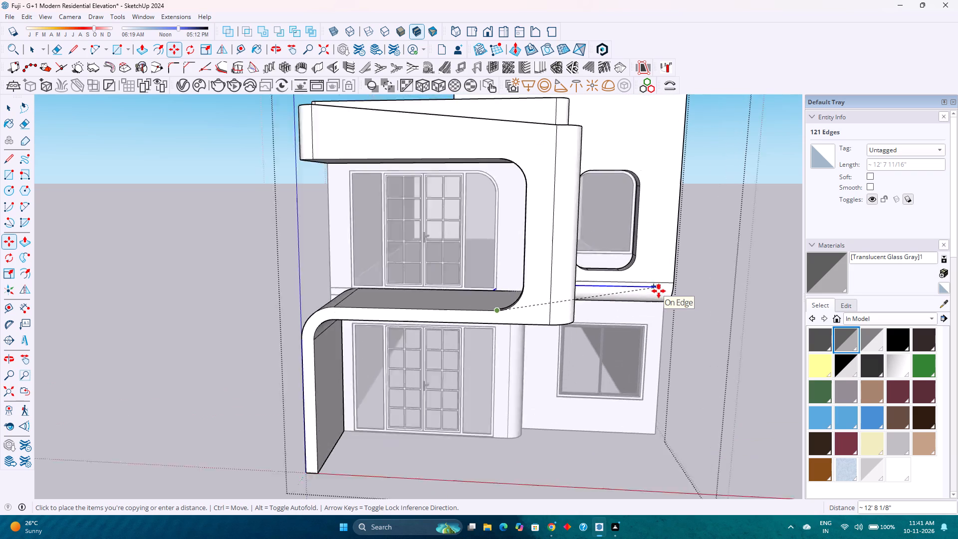
{"action": "scroll", "coordinate": [659, 291], "scroll_direction": "up", "scroll_amount": 5}
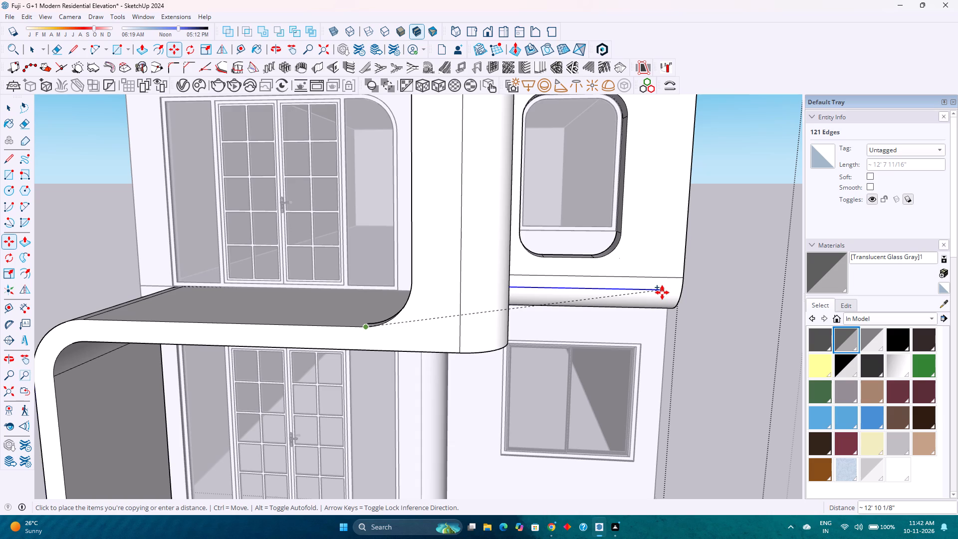
{"action": "scroll", "coordinate": [673, 298], "scroll_direction": "down", "scroll_amount": 3}
{"action": "scroll", "coordinate": [694, 303], "scroll_direction": "up", "scroll_amount": 3}
{"action": "scroll", "coordinate": [361, 296], "scroll_direction": "up", "scroll_amount": 5}
{"action": "scroll", "coordinate": [361, 296], "scroll_direction": "down", "scroll_amount": 6}
{"action": "scroll", "coordinate": [361, 296], "scroll_direction": "up", "scroll_amount": 5}
{"action": "scroll", "coordinate": [361, 296], "scroll_direction": "down", "scroll_amount": 13}
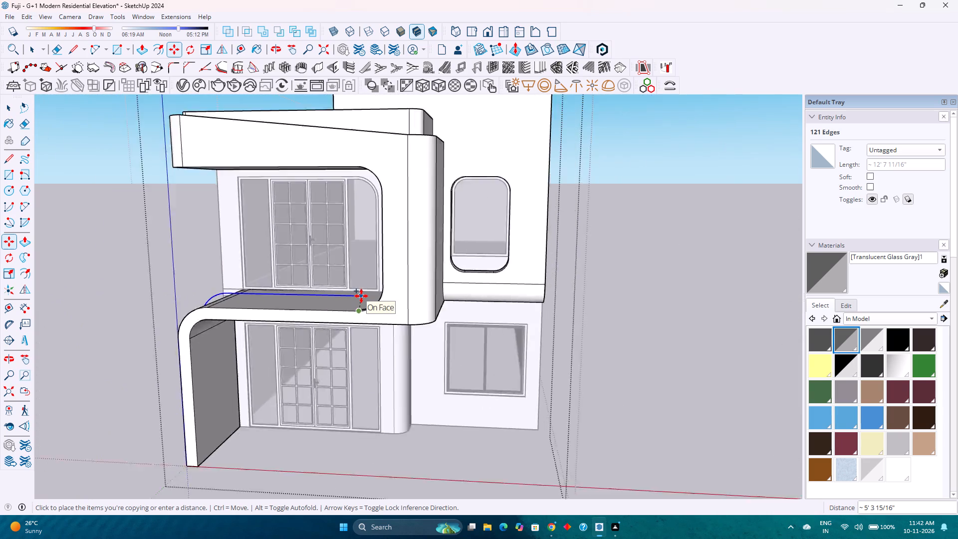
{"action": "scroll", "coordinate": [361, 296], "scroll_direction": "down", "scroll_amount": 6}
{"action": "key", "text": "Right"}
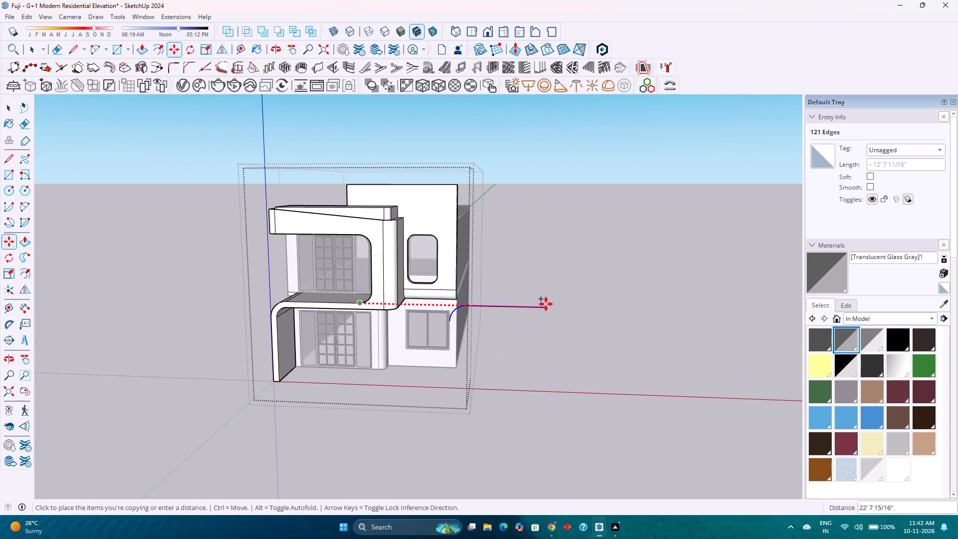
{"action": "key", "text": "1"}
{"action": "key", "text": "BackSpace"}
{"action": "type", "text": "20'"}
{"action": "key", "text": "Return"}
Draw a 7' line back along the green axis from the copied arc, ending in an upright edge about 11" high.
{"action": "scroll", "coordinate": [478, 306], "scroll_direction": "up", "scroll_amount": 4}
{"action": "middle_click_drag", "start_coordinate": [426, 312], "coordinate": [478, 337]}
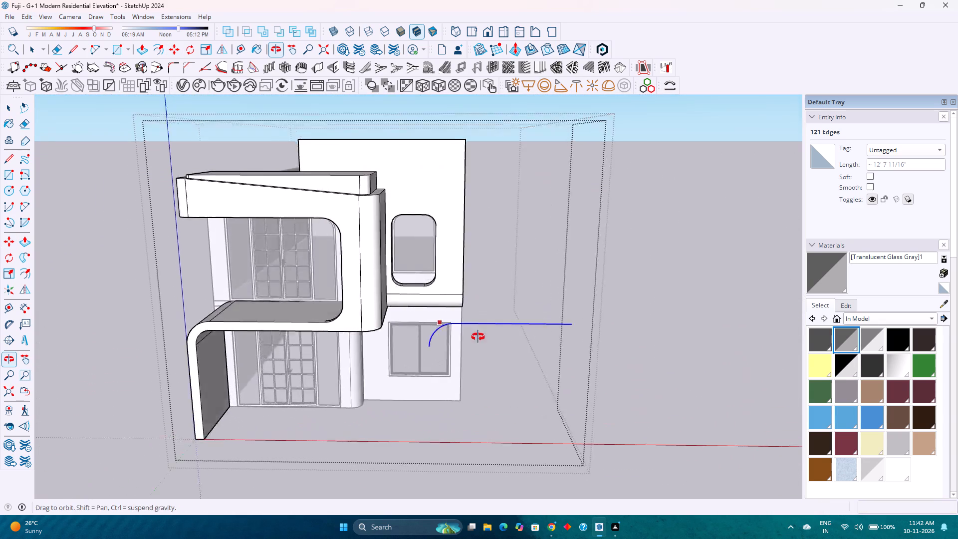
{"action": "middle_click_drag", "start_coordinate": [478, 337], "coordinate": [559, 343]}
{"action": "scroll", "coordinate": [552, 344], "scroll_direction": "up", "scroll_amount": 4}
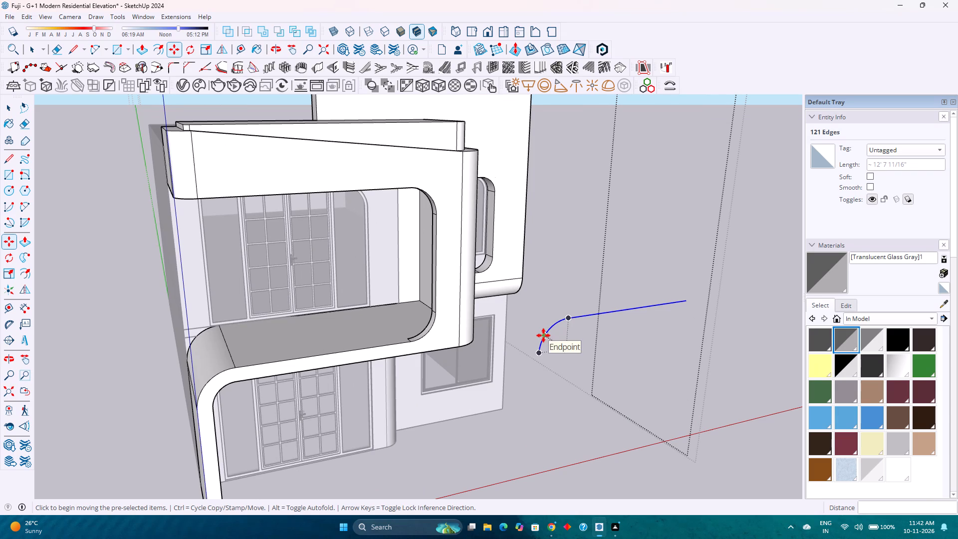
{"action": "key", "text": "l"}
{"action": "left_click", "coordinate": [543, 335]}
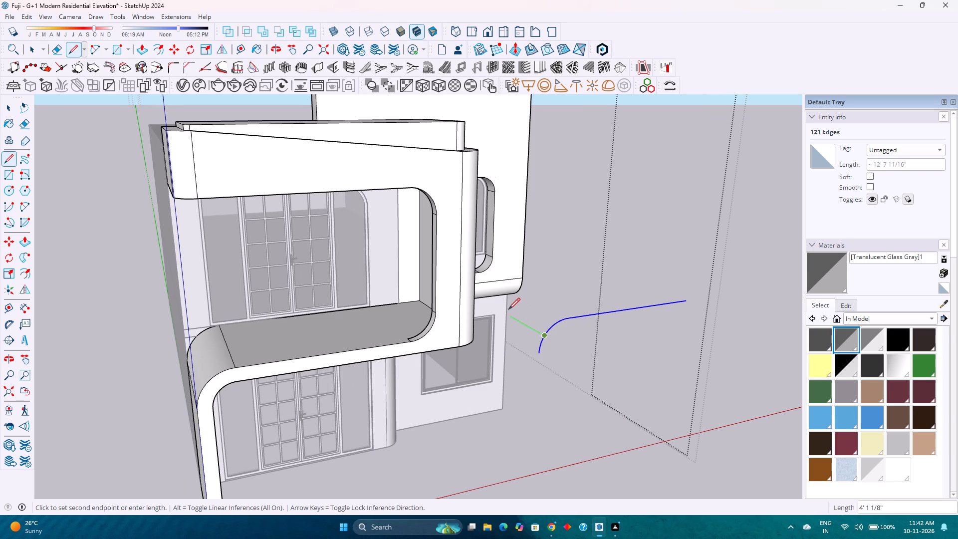
{"action": "key", "text": "Left"}
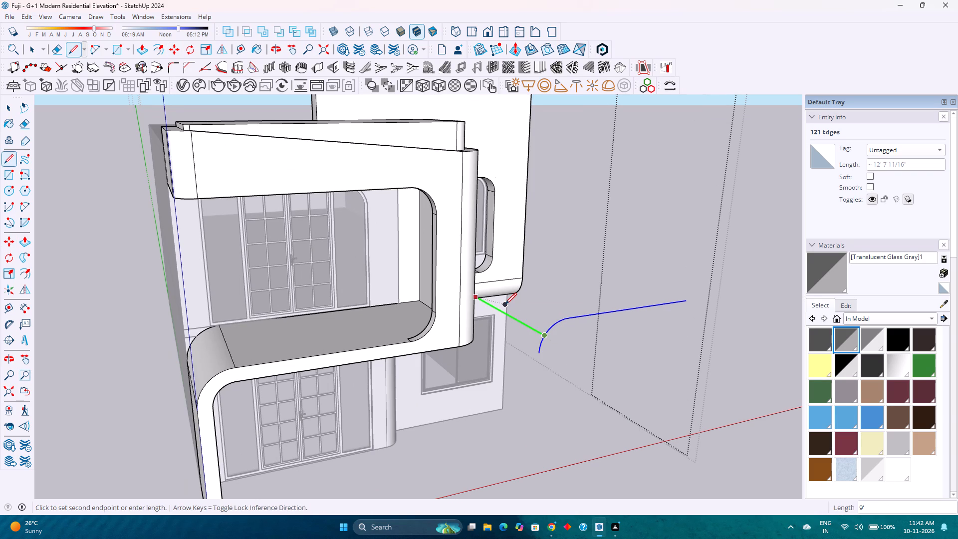
{"action": "type", "text": "7'"}
{"action": "key", "text": "Return"}
{"action": "middle_click_drag", "start_coordinate": [516, 307], "coordinate": [496, 336]}
{"action": "middle_click", "coordinate": [496, 336]}
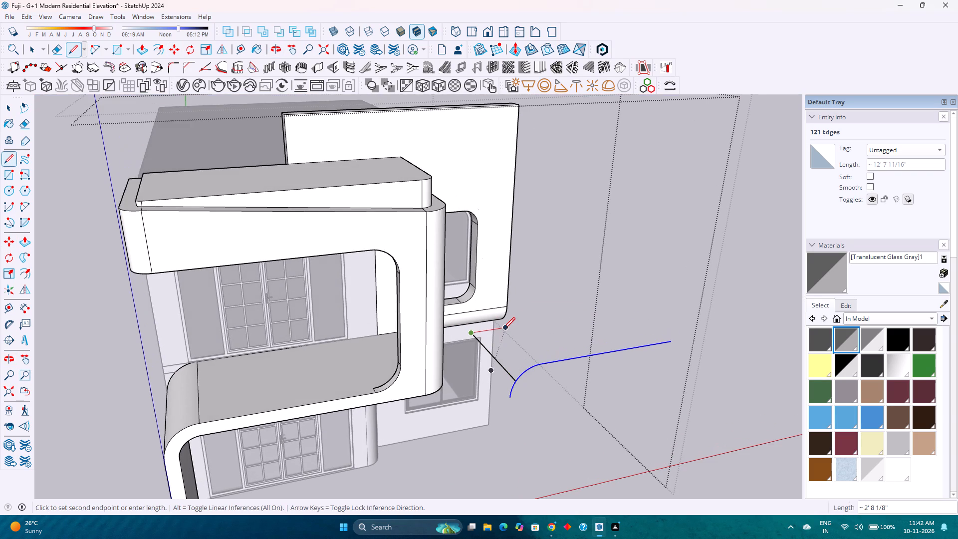
{"action": "key", "text": "Up"}
{"action": "left_click", "coordinate": [550, 362]}
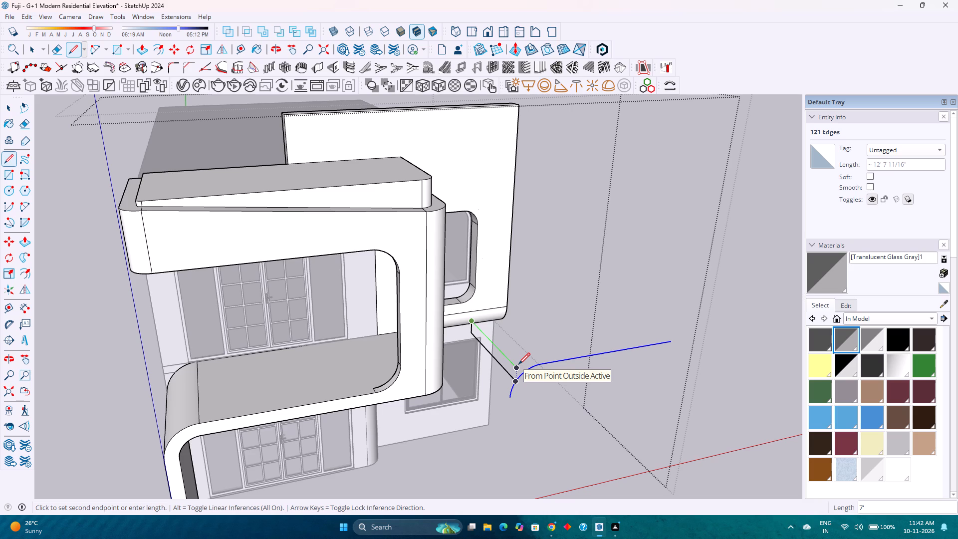
{"action": "key", "text": "space"}
Offset the copied arc and straight edge outward by 6".
{"action": "scroll", "coordinate": [523, 370], "scroll_direction": "up", "scroll_amount": 2}
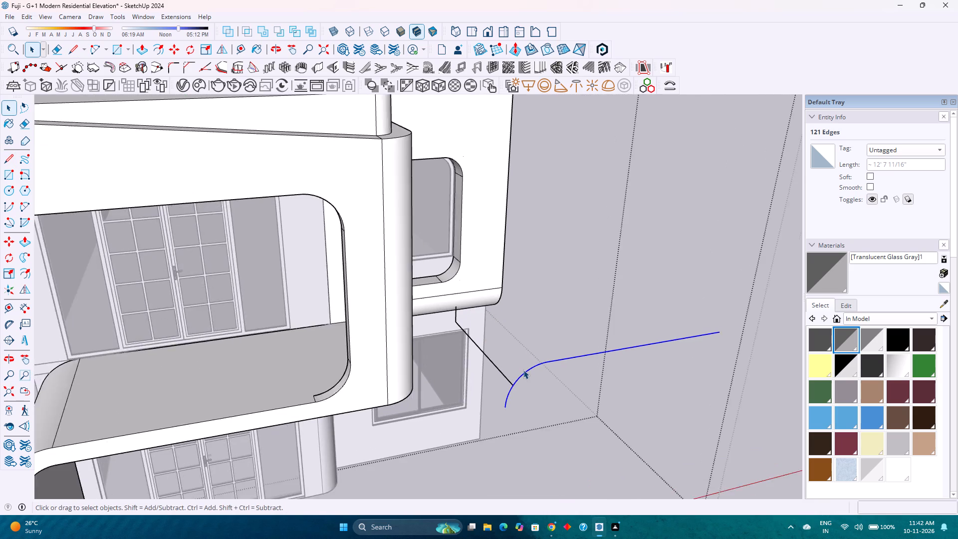
{"action": "scroll", "coordinate": [523, 370], "scroll_direction": "up", "scroll_amount": 4}
{"action": "middle_click_drag", "start_coordinate": [523, 370], "coordinate": [496, 339]}
{"action": "scroll", "coordinate": [488, 333], "scroll_direction": "up", "scroll_amount": 3}
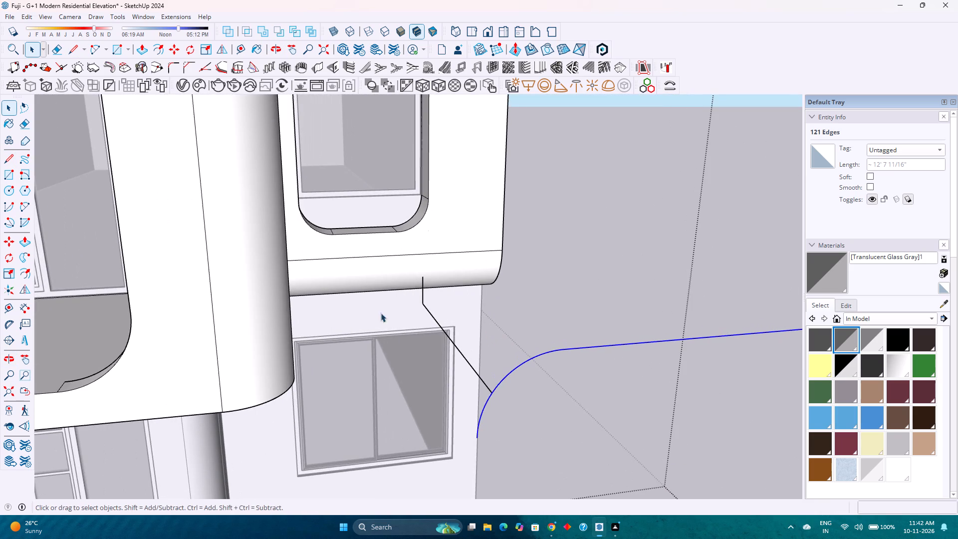
{"action": "left_click", "coordinate": [151, 47]}
{"action": "left_click", "coordinate": [563, 329]}
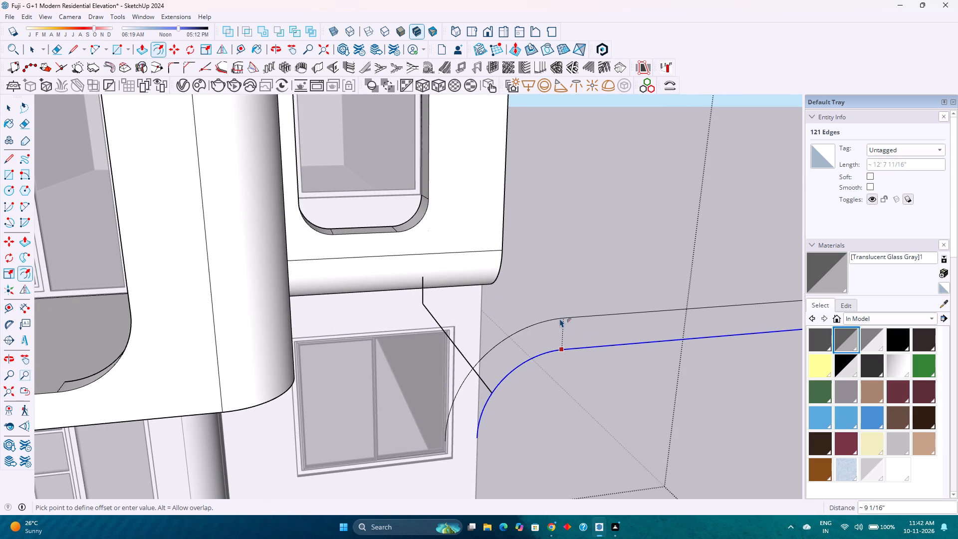
{"action": "key", "text": "Up"}
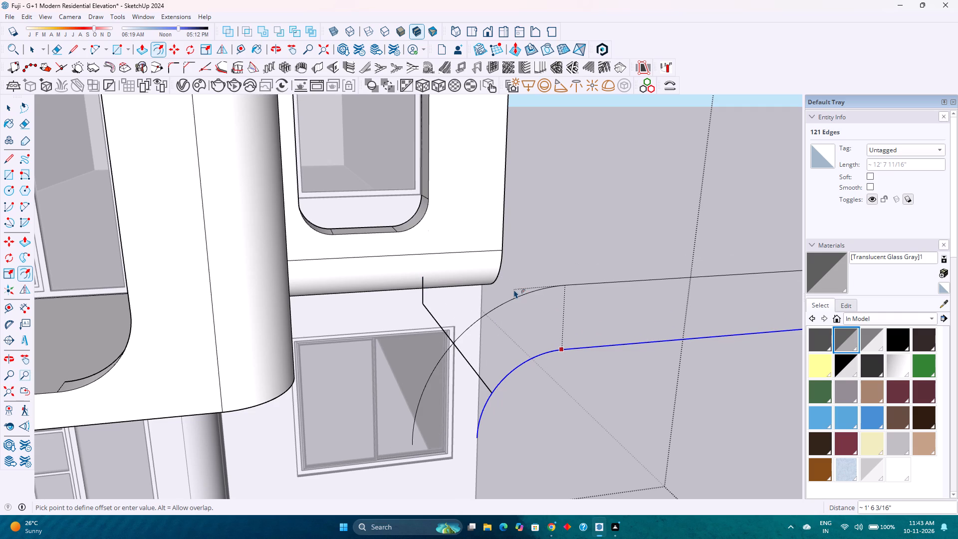
{"action": "key", "text": "3"}
{"action": "key", "text": "Return"}
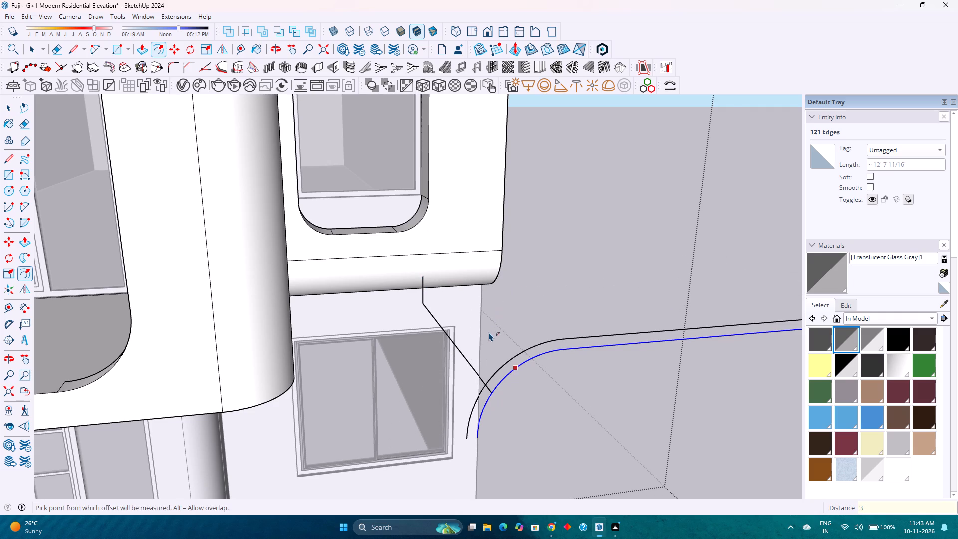
{"action": "scroll", "coordinate": [487, 332], "scroll_direction": "up", "scroll_amount": 1}
{"action": "middle_click_drag", "start_coordinate": [485, 332], "coordinate": [571, 308]}
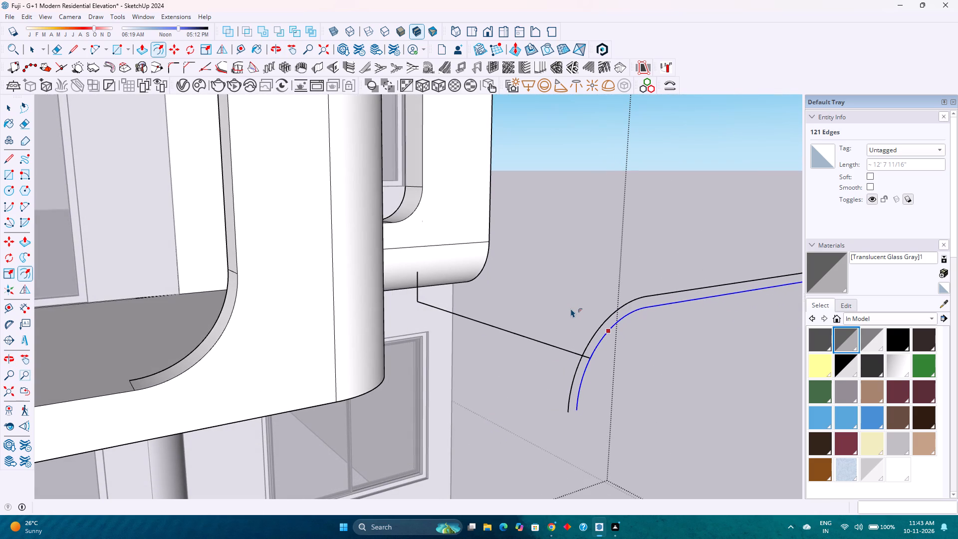
{"action": "key", "text": "4"}
{"action": "key", "text": "Return"}
{"action": "key", "text": "6"}
{"action": "key", "text": "Return"}
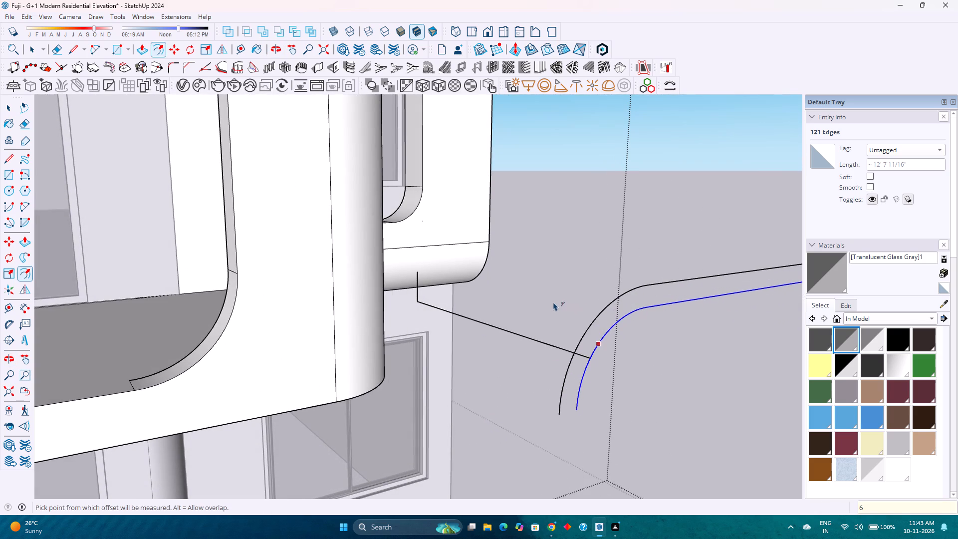
Draw a second 7' line along the green axis from the upright edge's top, parallel to the first.
{"action": "middle_click_drag", "start_coordinate": [547, 302], "coordinate": [465, 302]}
{"action": "key", "text": "l"}
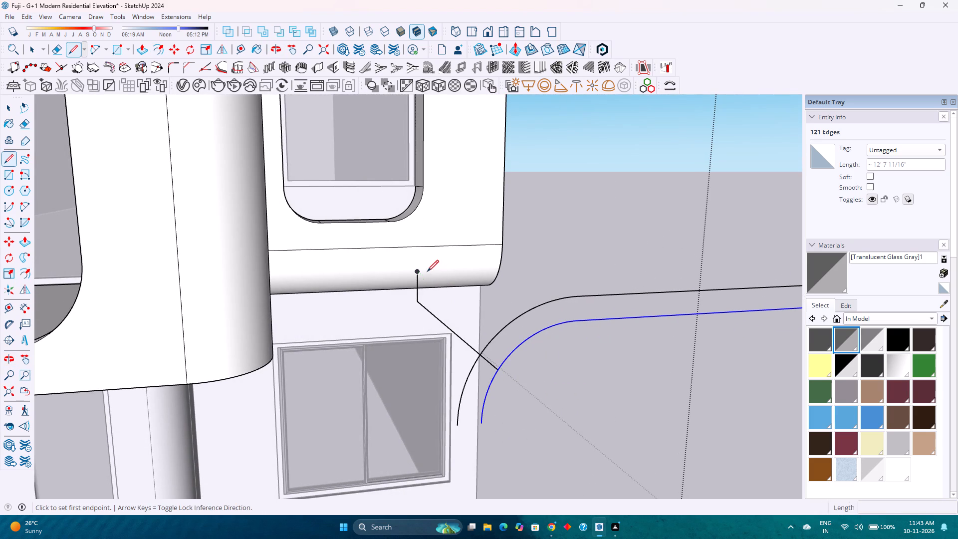
{"action": "left_click", "coordinate": [419, 271]}
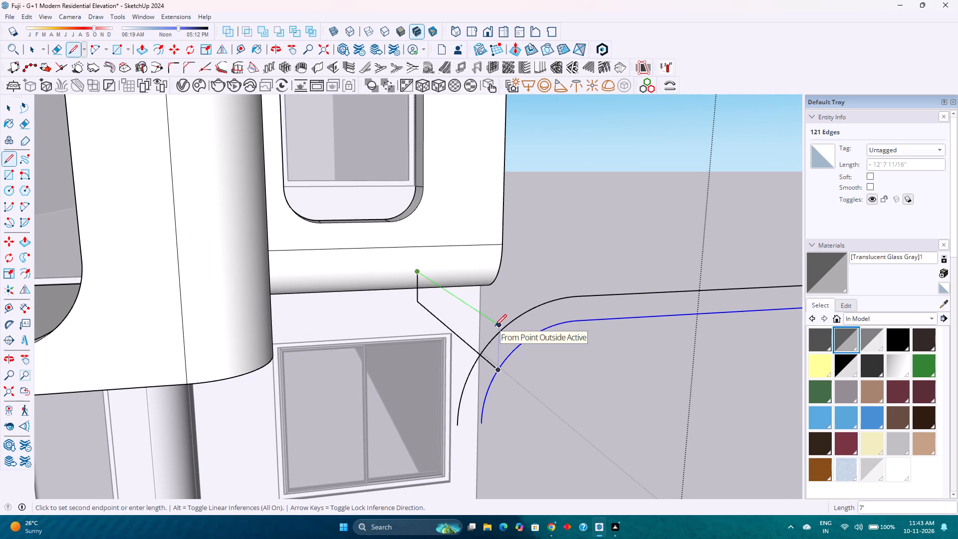
{"action": "key", "text": "Left"}
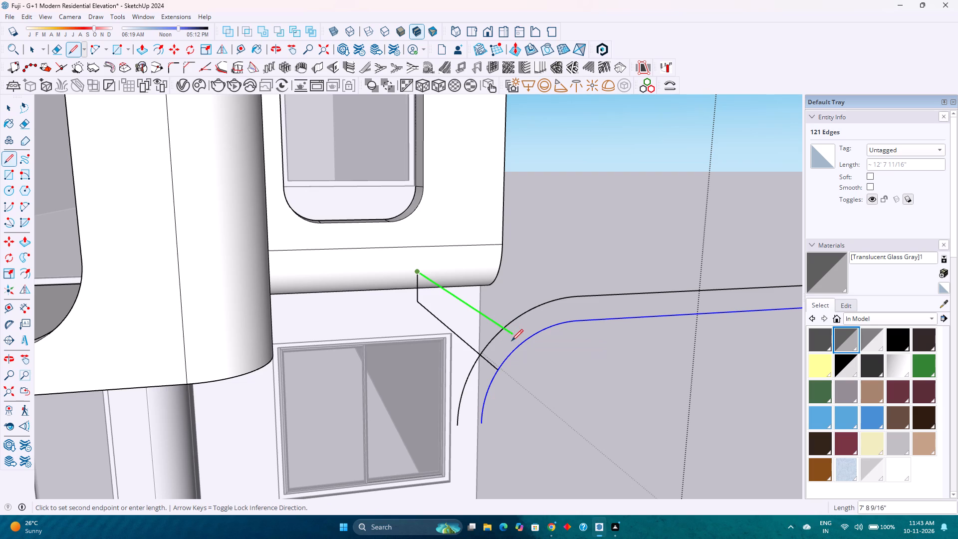
{"action": "left_click", "coordinate": [518, 346]}
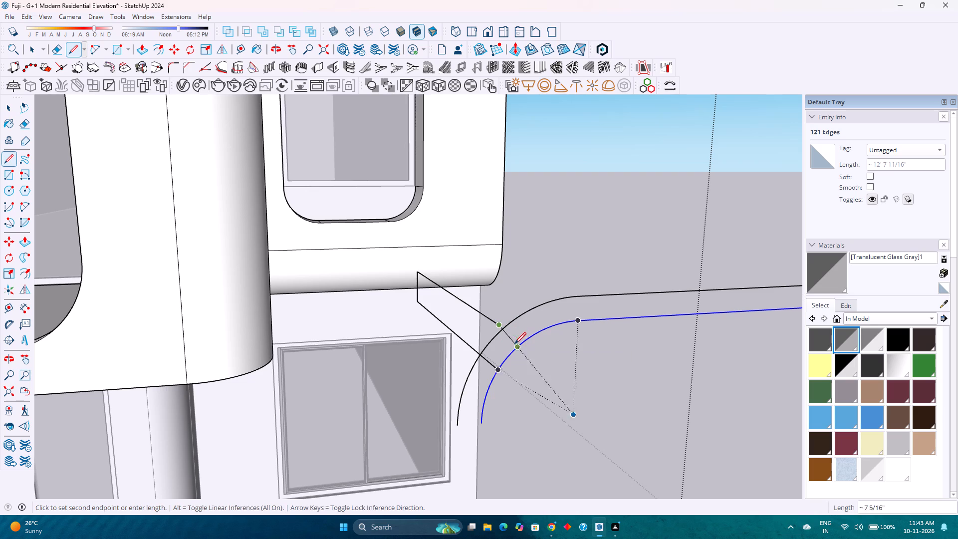
{"action": "scroll", "coordinate": [513, 342], "scroll_direction": "up", "scroll_amount": 3}
{"action": "middle_click_drag", "start_coordinate": [512, 342], "coordinate": [515, 365]}
{"action": "key", "text": "space"}
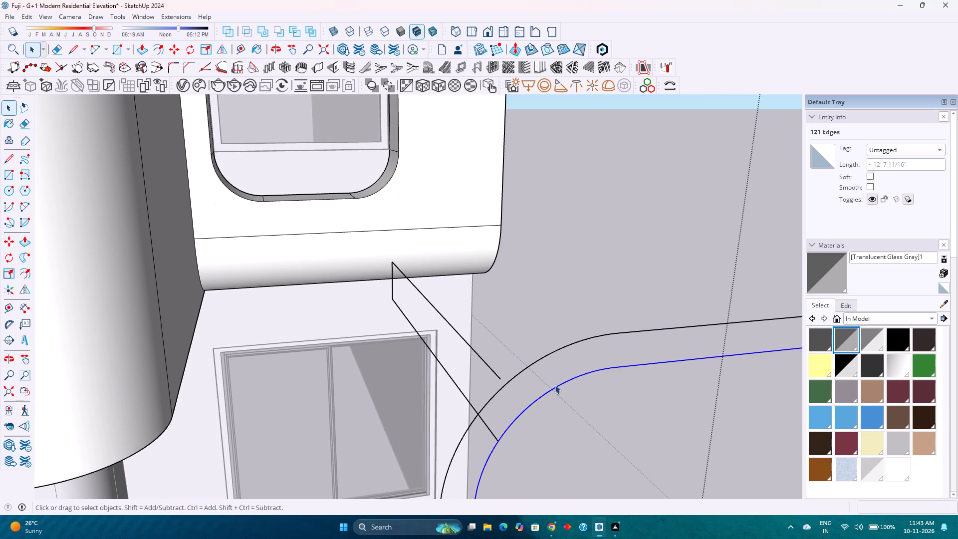
Close the upright face with an edge joining the second line's front end to the copied arc.
{"action": "scroll", "coordinate": [488, 386], "scroll_direction": "up", "scroll_amount": 4}
{"action": "middle_click_drag", "start_coordinate": [496, 393], "coordinate": [510, 401]}
{"action": "scroll", "coordinate": [503, 395], "scroll_direction": "down", "scroll_amount": 5}
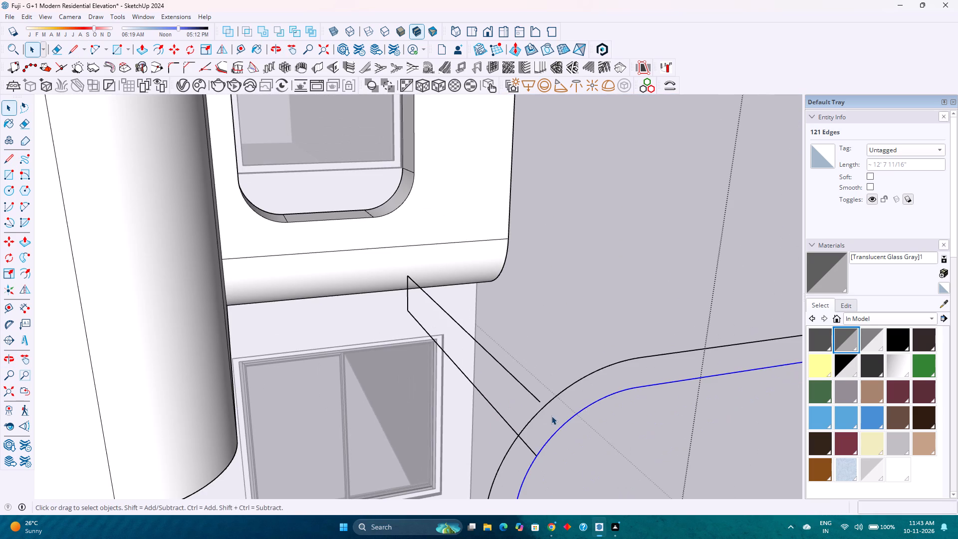
{"action": "key", "text": "l"}
{"action": "left_click", "coordinate": [542, 402]}
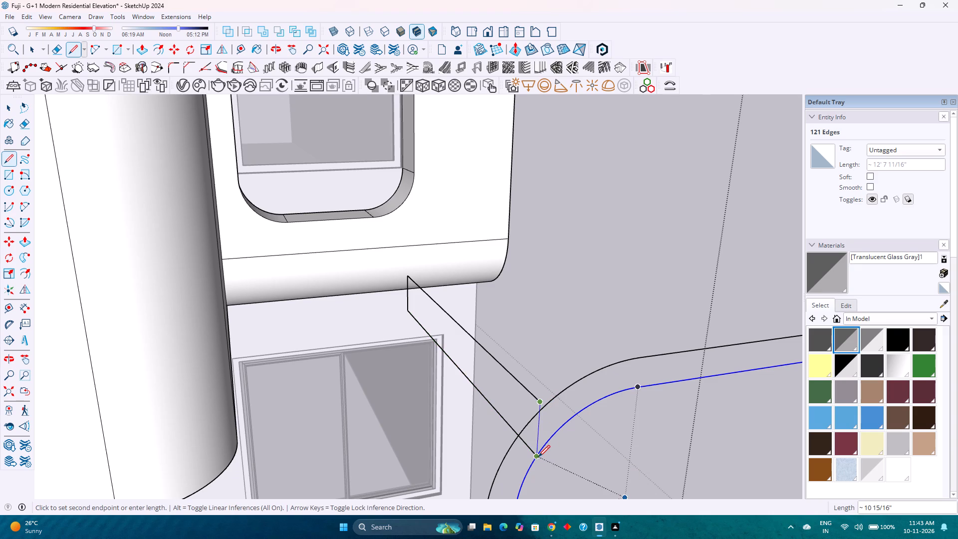
{"action": "left_click", "coordinate": [538, 457]}
{"action": "scroll", "coordinate": [533, 441], "scroll_direction": "up", "scroll_amount": 2}
{"action": "key", "text": "space"}
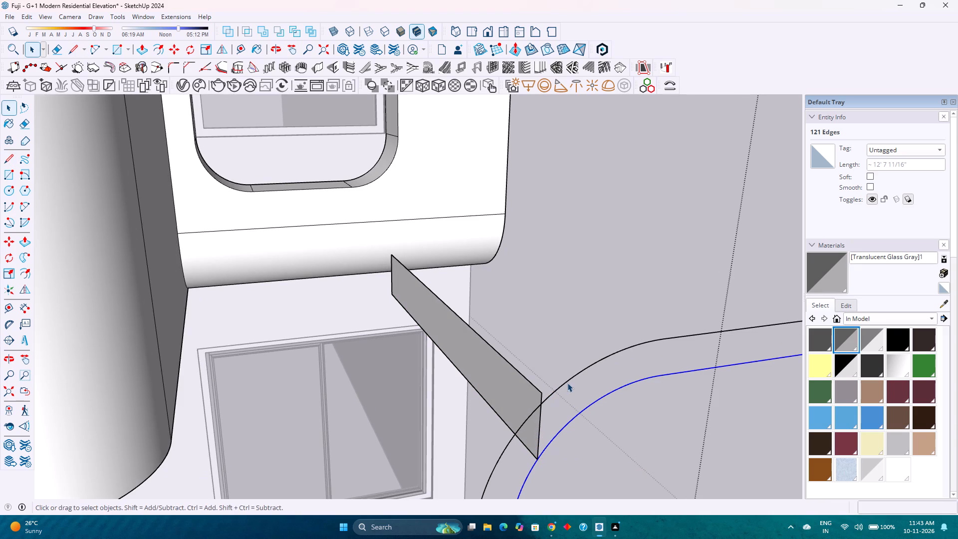
Delete the short piece of the outer offset arc that crosses the upright face.
{"action": "left_click", "coordinate": [567, 379]}
{"action": "scroll", "coordinate": [562, 388], "scroll_direction": "up", "scroll_amount": 1}
{"action": "scroll", "coordinate": [525, 417], "scroll_direction": "up", "scroll_amount": 5}
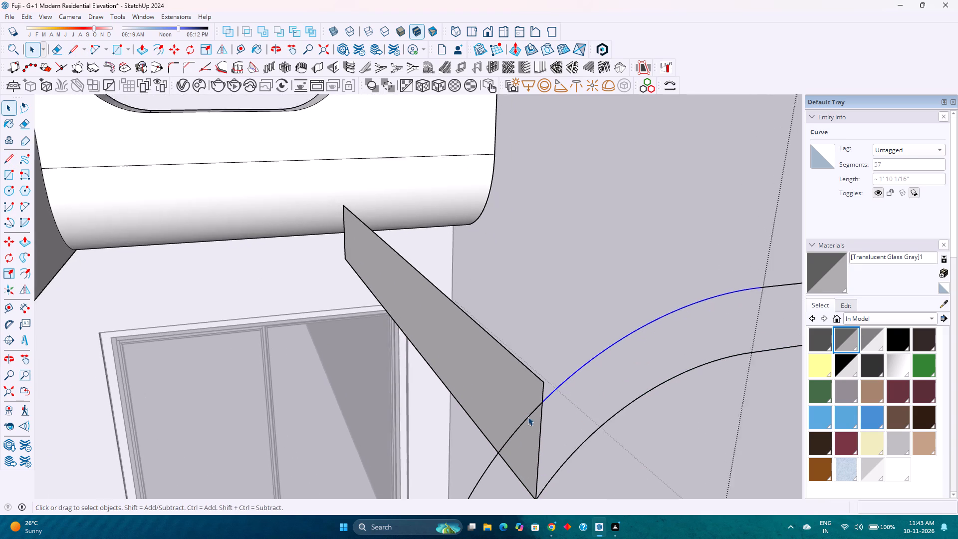
{"action": "scroll", "coordinate": [528, 417], "scroll_direction": "up", "scroll_amount": 4}
{"action": "middle_click_drag", "start_coordinate": [528, 417], "coordinate": [426, 422]}
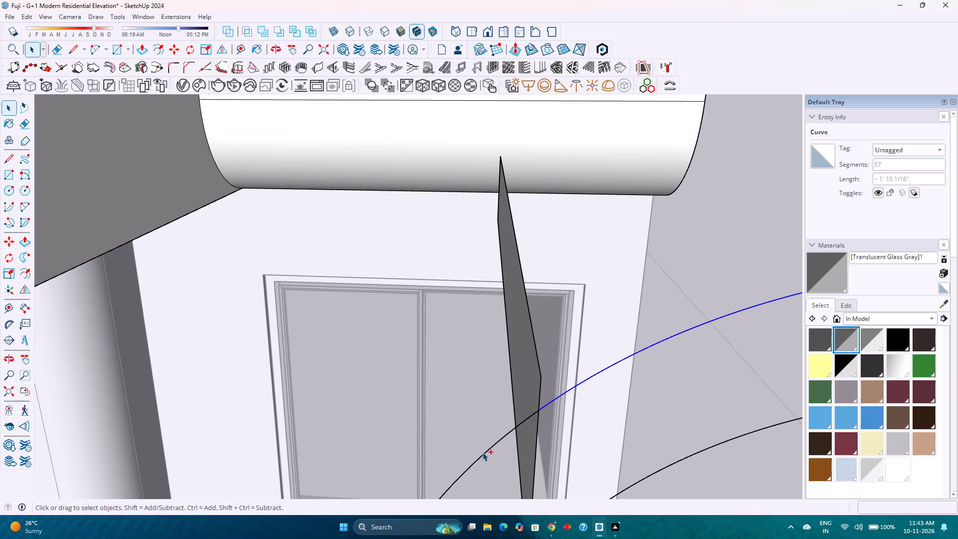
{"action": "left_click", "coordinate": [483, 454], "text": "ctrl"}
{"action": "left_click", "coordinate": [483, 454]}
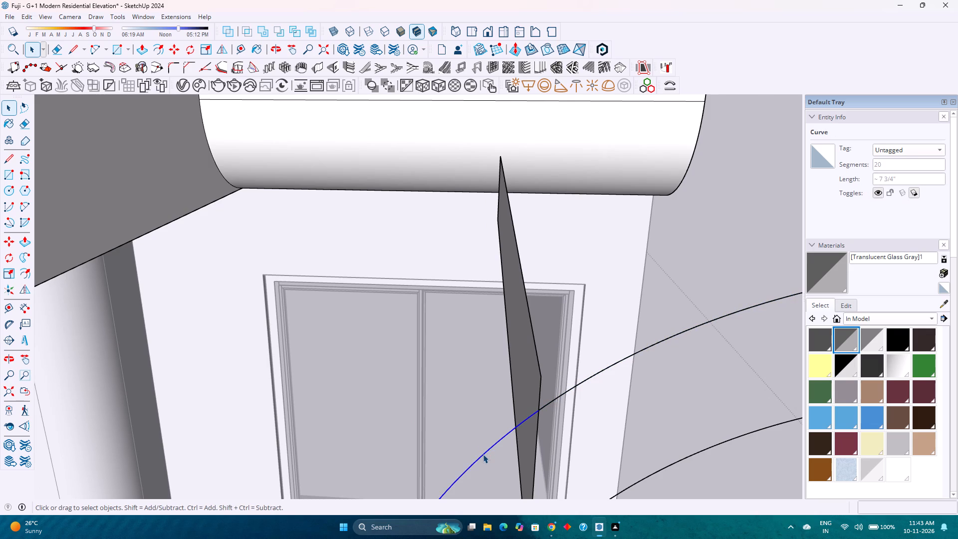
{"action": "key", "text": "Delete"}
{"action": "scroll", "coordinate": [450, 404], "scroll_direction": "down", "scroll_amount": 8}
{"action": "middle_click_drag", "start_coordinate": [452, 395], "coordinate": [467, 382]}
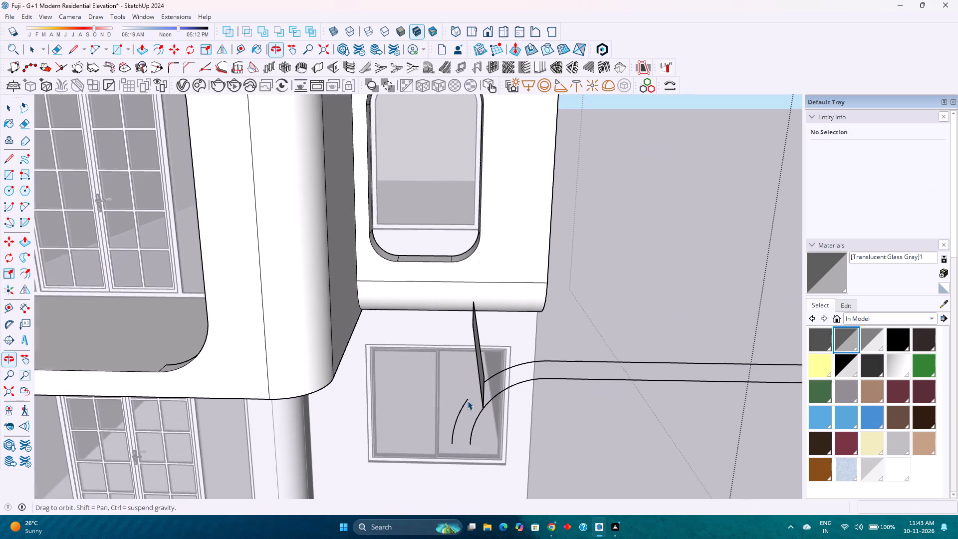
Delete the leftover piece of the outer offset arc hanging below the upright face.
{"action": "double_click", "coordinate": [457, 417]}
{"action": "key", "text": "Delete"}
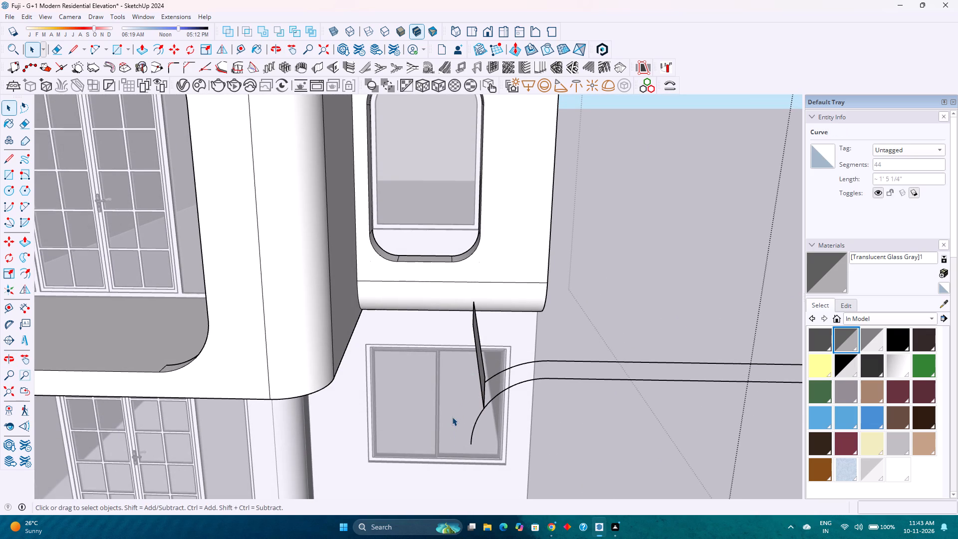
{"action": "middle_click_drag", "start_coordinate": [537, 361], "coordinate": [706, 444]}
{"action": "key", "text": "Delete"}
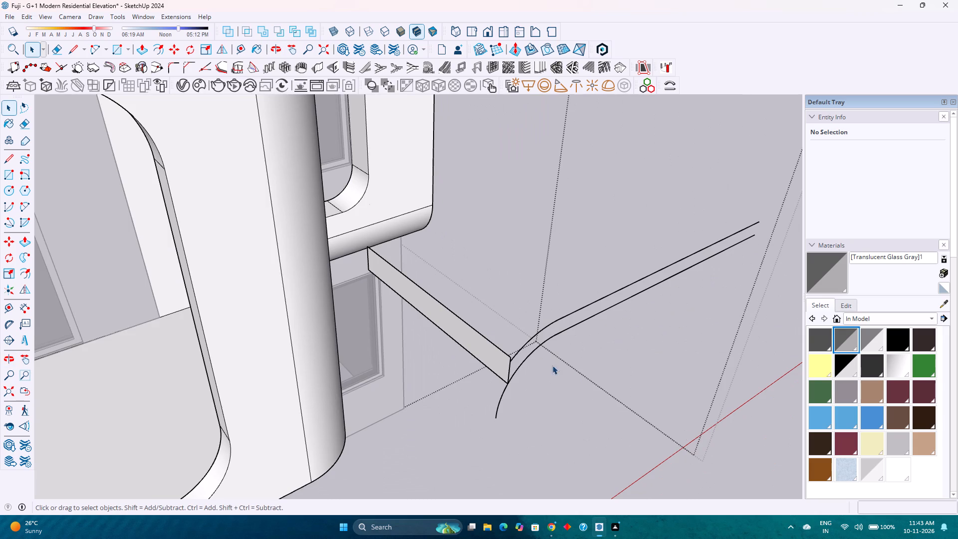
Move the upright face's 7' top edge up 3" along the blue axis.
{"action": "scroll", "coordinate": [529, 360], "scroll_direction": "up", "scroll_amount": 3}
{"action": "left_click", "coordinate": [482, 340]}
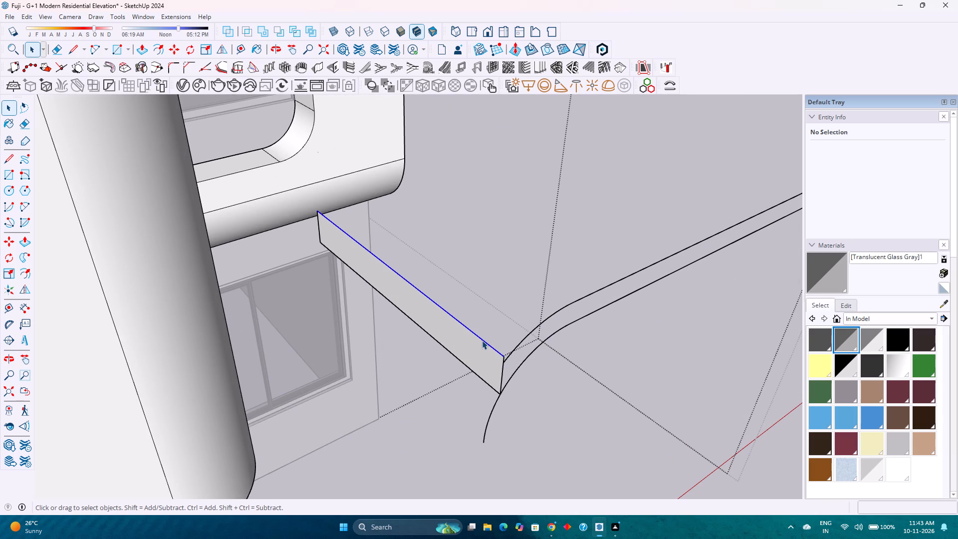
{"action": "middle_click_drag", "start_coordinate": [510, 374], "coordinate": [407, 300]}
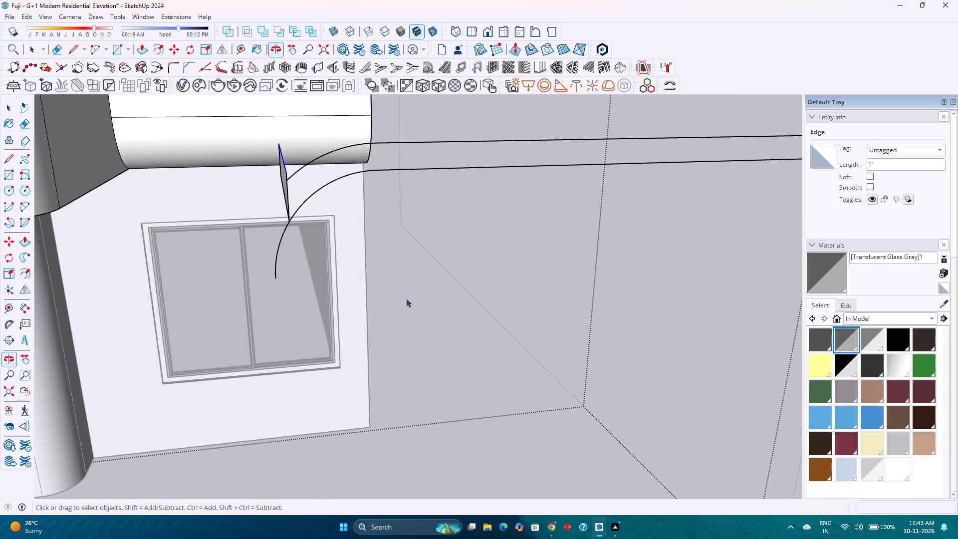
{"action": "middle_click_drag", "start_coordinate": [323, 213], "coordinate": [374, 311], "text": "shift"}
{"action": "middle_click", "coordinate": [374, 312], "text": "shift"}
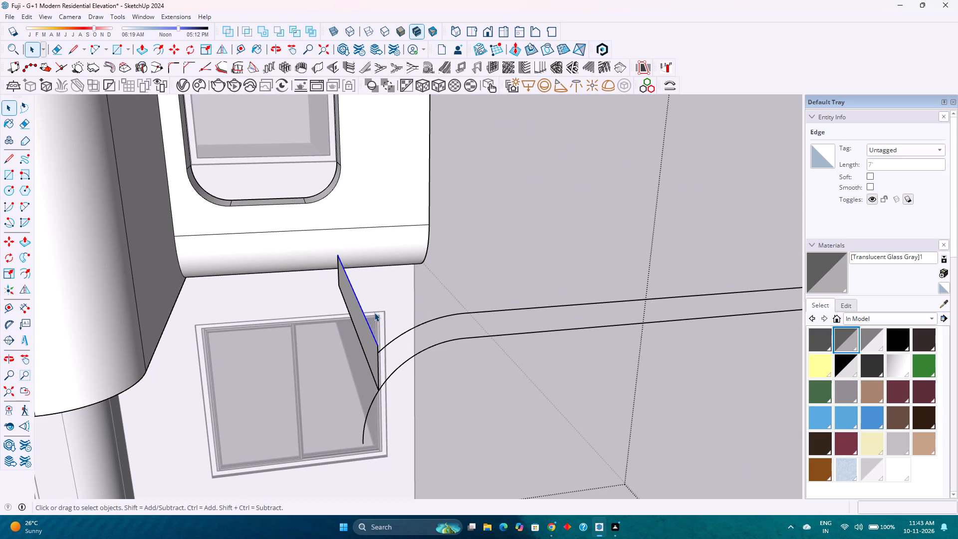
{"action": "key", "text": "m"}
{"action": "left_click", "coordinate": [380, 346]}
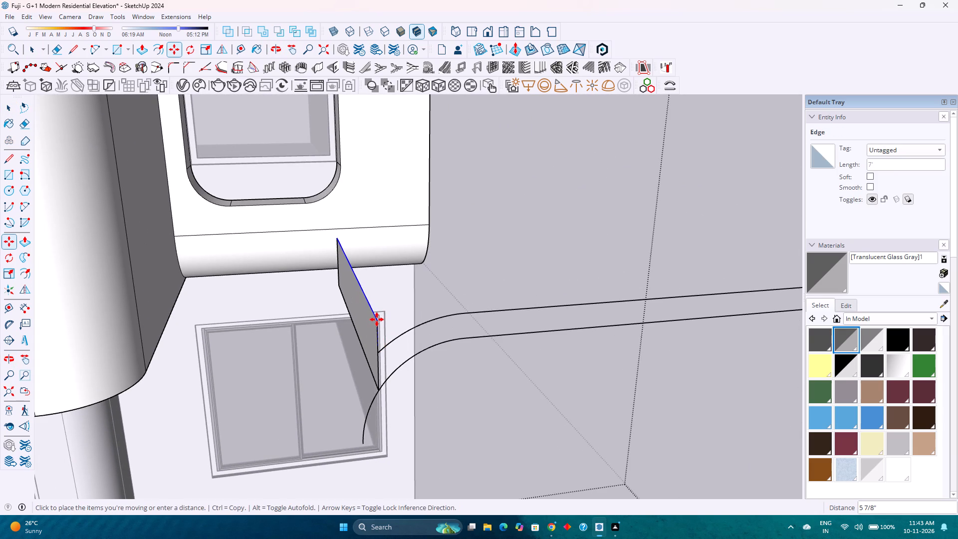
{"action": "key", "text": "Up"}
{"action": "key", "text": "3"}
{"action": "key", "text": "Return"}
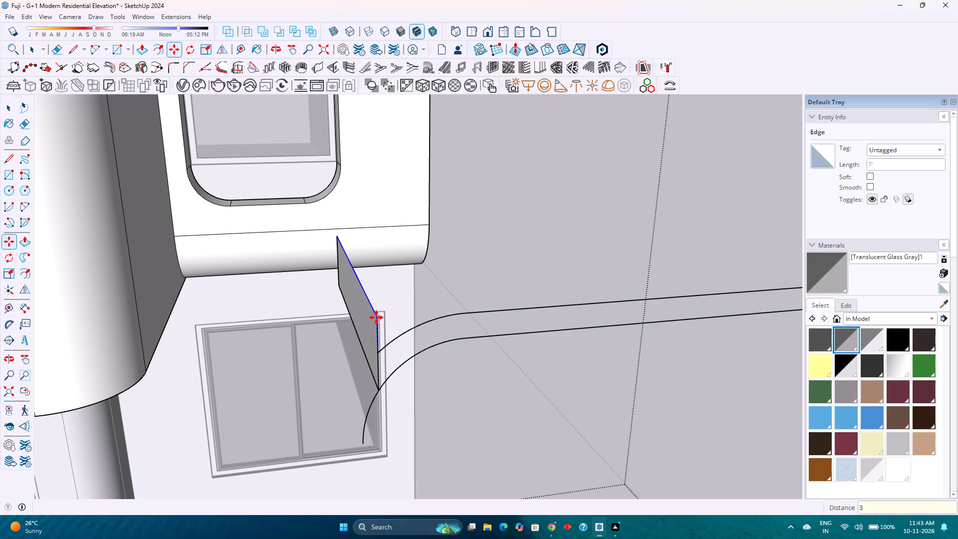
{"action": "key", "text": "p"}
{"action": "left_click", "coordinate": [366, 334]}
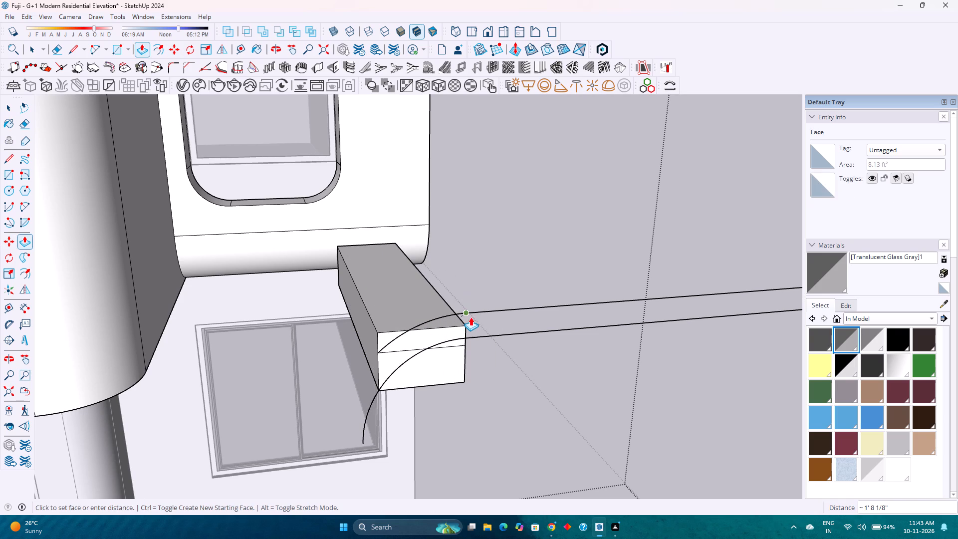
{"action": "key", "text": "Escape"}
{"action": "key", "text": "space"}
Move the upright face's top edge up another 3" along the blue axis, level with the far end of the upper offset line.
{"action": "scroll", "coordinate": [397, 351], "scroll_direction": "down", "scroll_amount": 4}
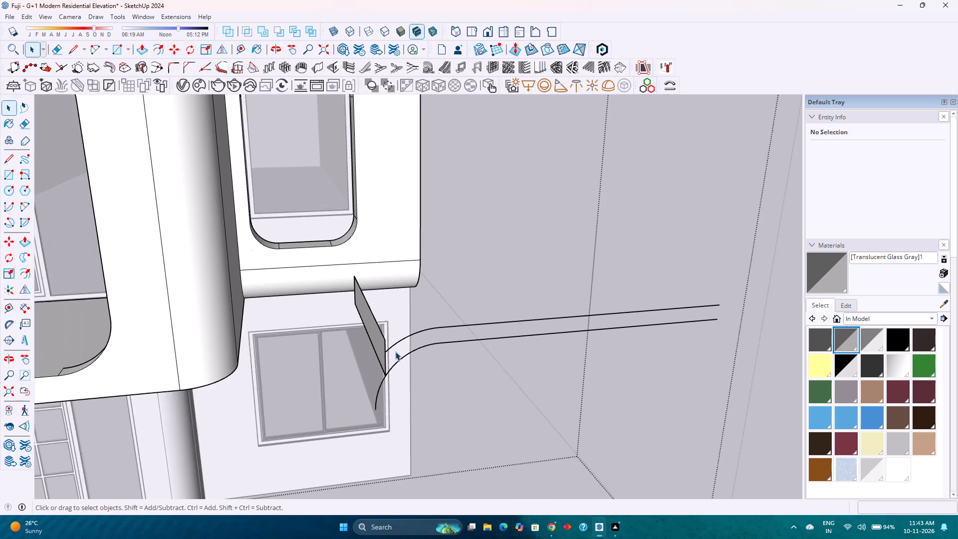
{"action": "scroll", "coordinate": [378, 339], "scroll_direction": "up", "scroll_amount": 6}
{"action": "left_click", "coordinate": [388, 333]}
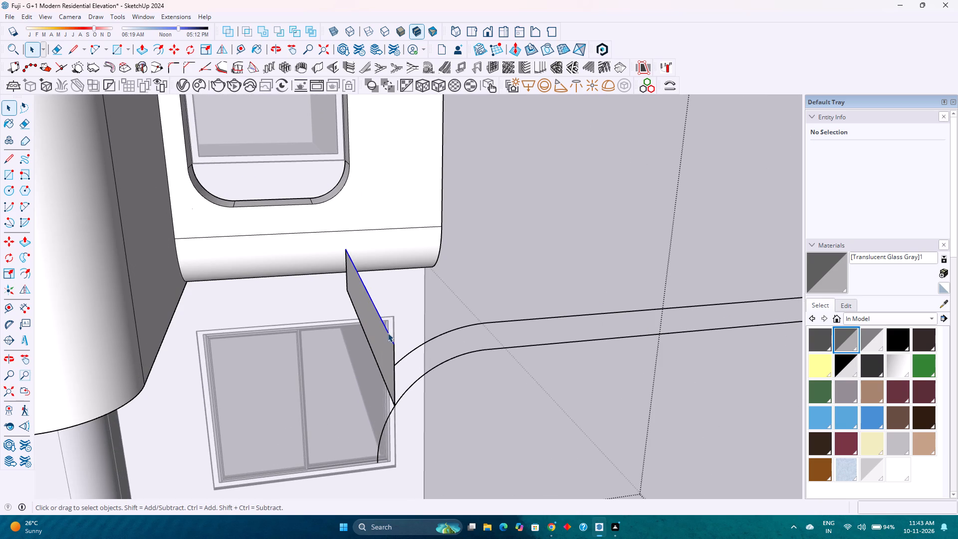
{"action": "key", "text": "m"}
{"action": "left_click", "coordinate": [396, 344]}
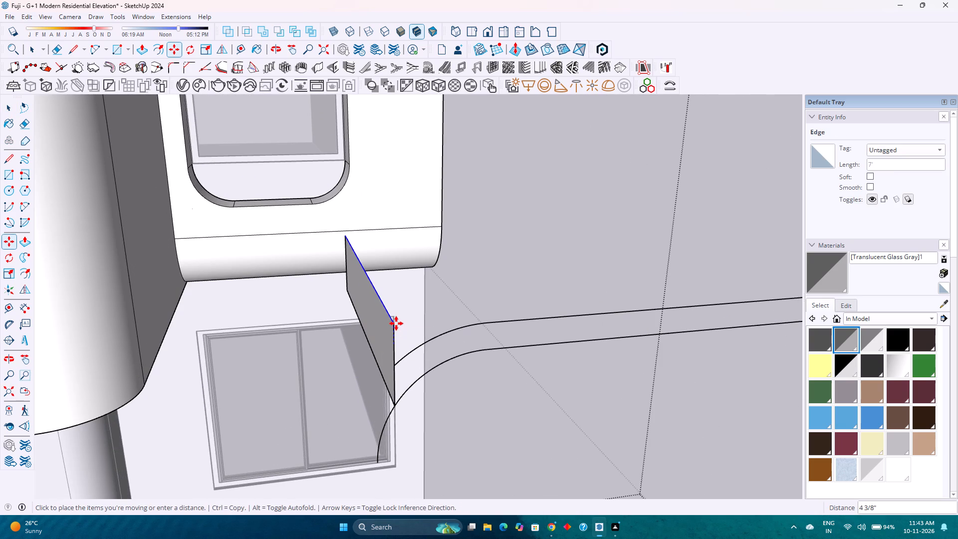
{"action": "key", "text": "Up"}
{"action": "scroll", "coordinate": [571, 311], "scroll_direction": "down", "scroll_amount": 5}
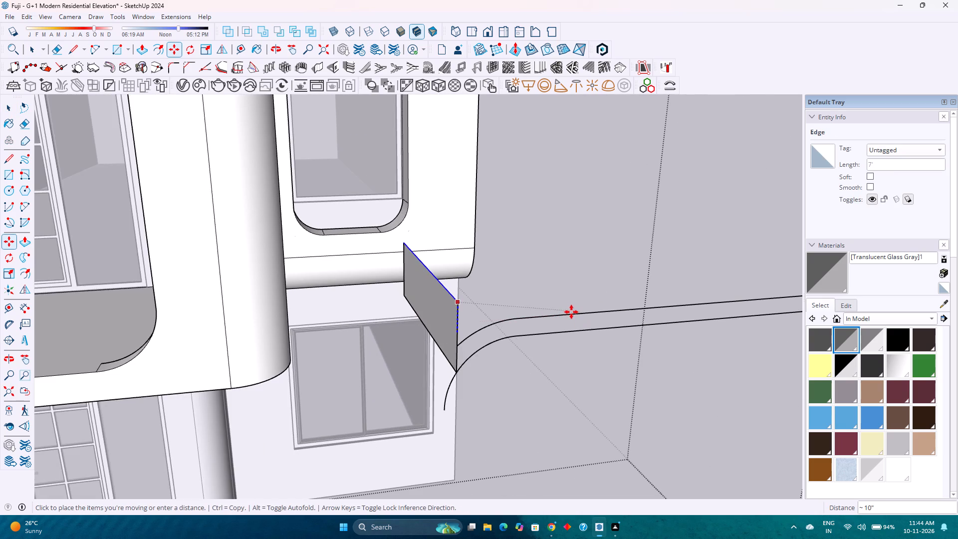
{"action": "scroll", "coordinate": [572, 313], "scroll_direction": "down", "scroll_amount": 4}
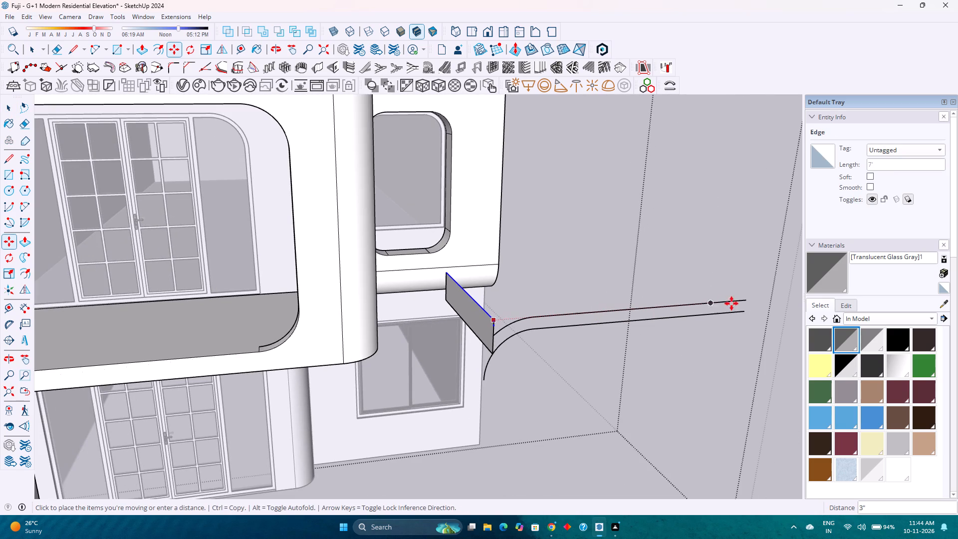
{"action": "left_click", "coordinate": [746, 299]}
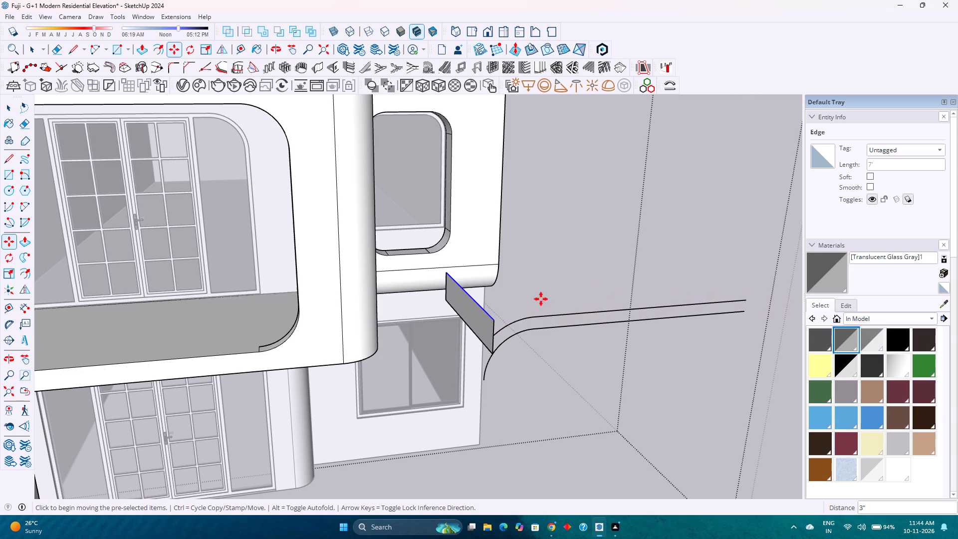
Push/Pull the upright face sideways about 11' 2 1/8" to the far end of the offset line, forming a slab.
{"action": "key", "text": "p"}
{"action": "left_click", "coordinate": [482, 317]}
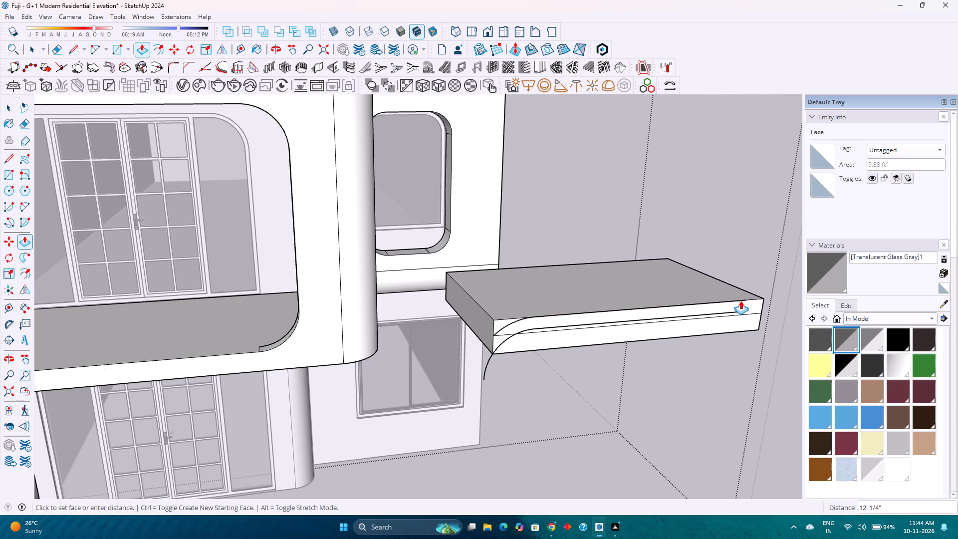
{"action": "left_click", "coordinate": [745, 302]}
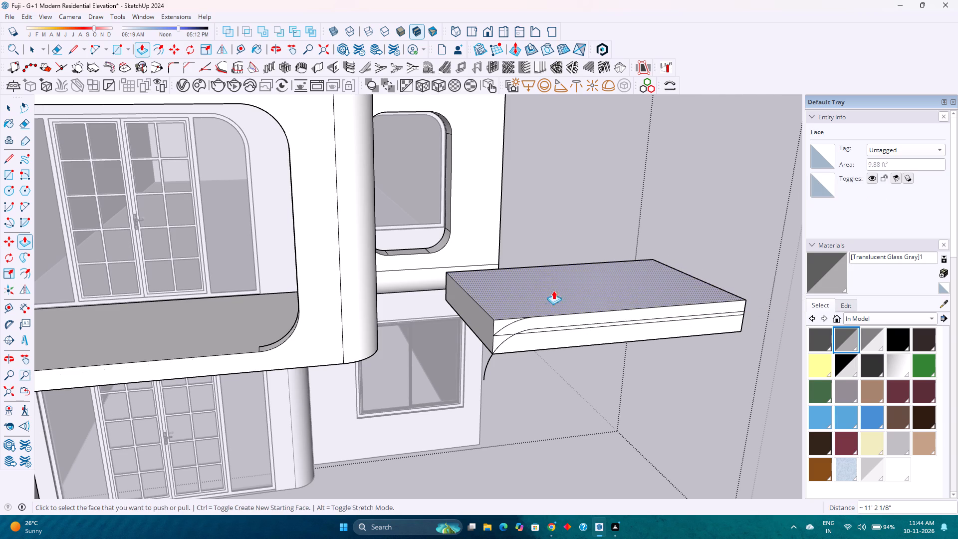
Soften away the upper arc and the straight edge pieces crossing the slab's front face, keeping the lower curved line.
{"action": "middle_click_drag", "start_coordinate": [546, 290], "coordinate": [558, 321]}
{"action": "scroll", "coordinate": [513, 338], "scroll_direction": "up", "scroll_amount": 13}
{"action": "middle_click_drag", "start_coordinate": [507, 338], "coordinate": [498, 337]}
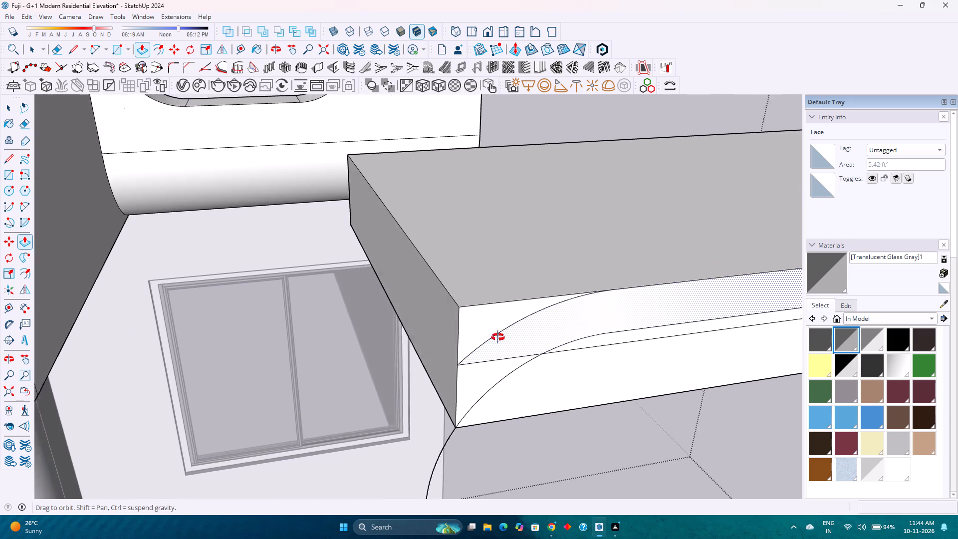
{"action": "middle_click_drag", "start_coordinate": [498, 337], "coordinate": [402, 315]}
{"action": "scroll", "coordinate": [414, 322], "scroll_direction": "down", "scroll_amount": 5}
{"action": "middle_click_drag", "start_coordinate": [458, 354], "coordinate": [463, 279]}
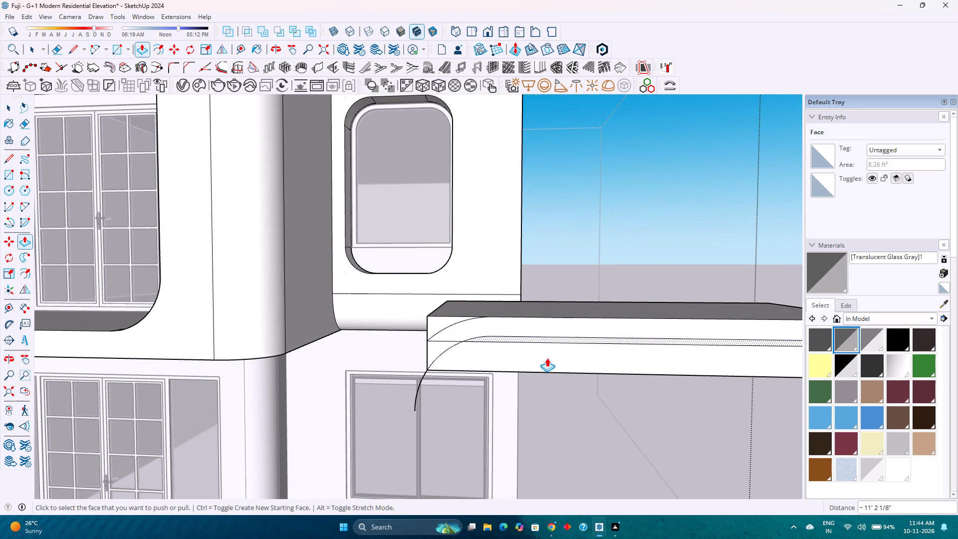
{"action": "key", "text": "e"}
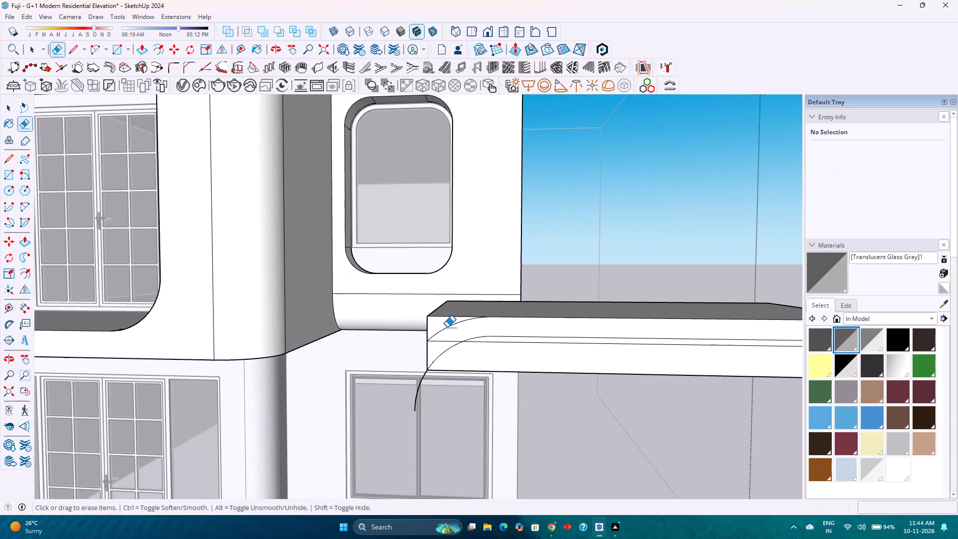
{"action": "left_click", "coordinate": [447, 327]}
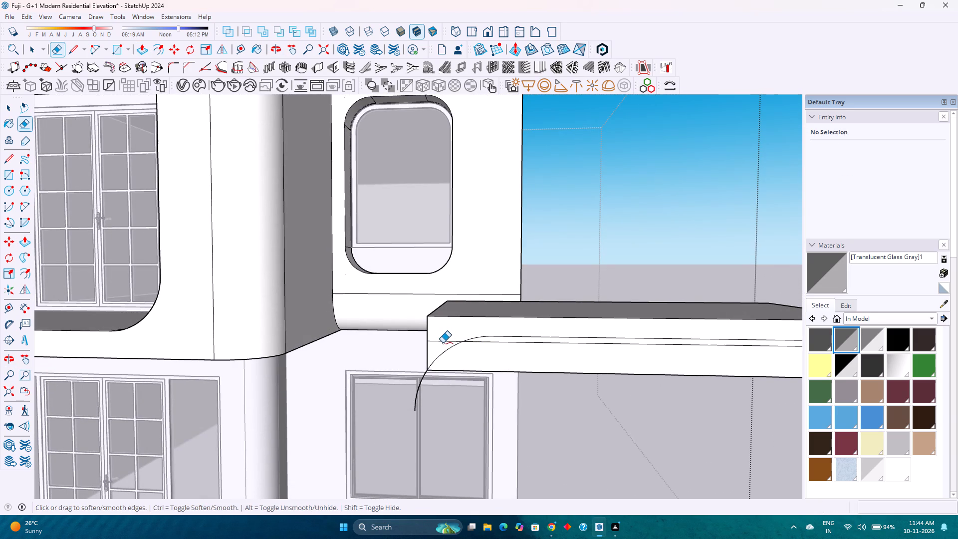
{"action": "left_click", "coordinate": [443, 343]}
{"action": "left_click", "coordinate": [443, 341]}
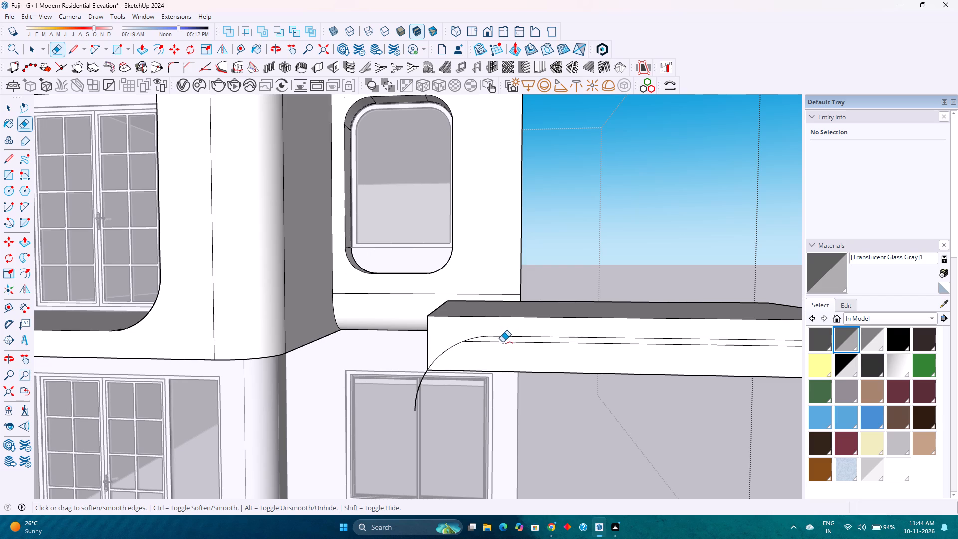
{"action": "left_click", "coordinate": [502, 342]}
Erase the leftover arc tail hanging below the slab's front corner.
{"action": "middle_click_drag", "start_coordinate": [417, 384], "coordinate": [491, 382]}
{"action": "middle_click", "coordinate": [492, 382]}
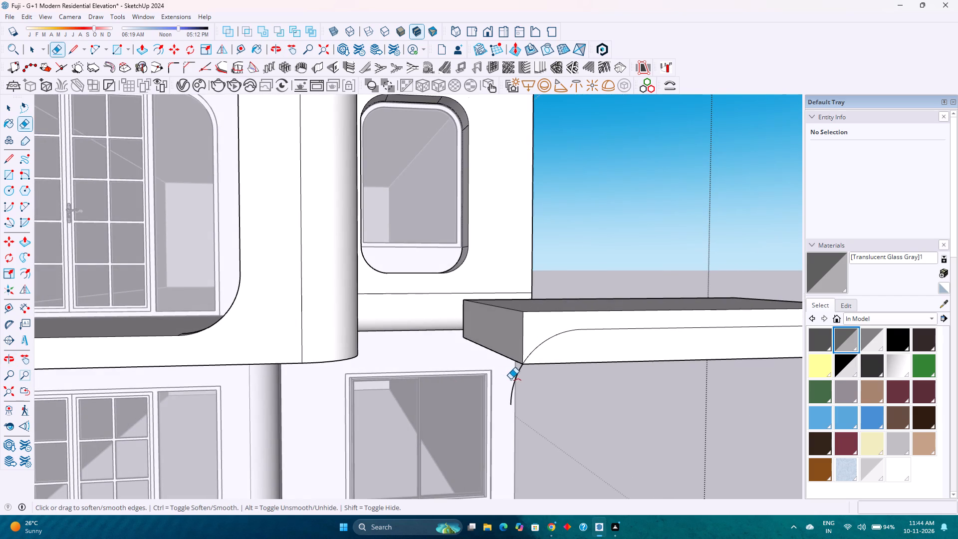
{"action": "left_click_drag", "start_coordinate": [511, 379], "coordinate": [517, 380]}
{"action": "left_click_drag", "start_coordinate": [520, 380], "coordinate": [509, 372]}
{"action": "left_click_drag", "start_coordinate": [512, 375], "coordinate": [527, 381]}
{"action": "left_click_drag", "start_coordinate": [526, 380], "coordinate": [511, 372]}
{"action": "left_click_drag", "start_coordinate": [522, 374], "coordinate": [517, 370]}
{"action": "key", "text": "Escape"}
{"action": "key", "text": "space"}
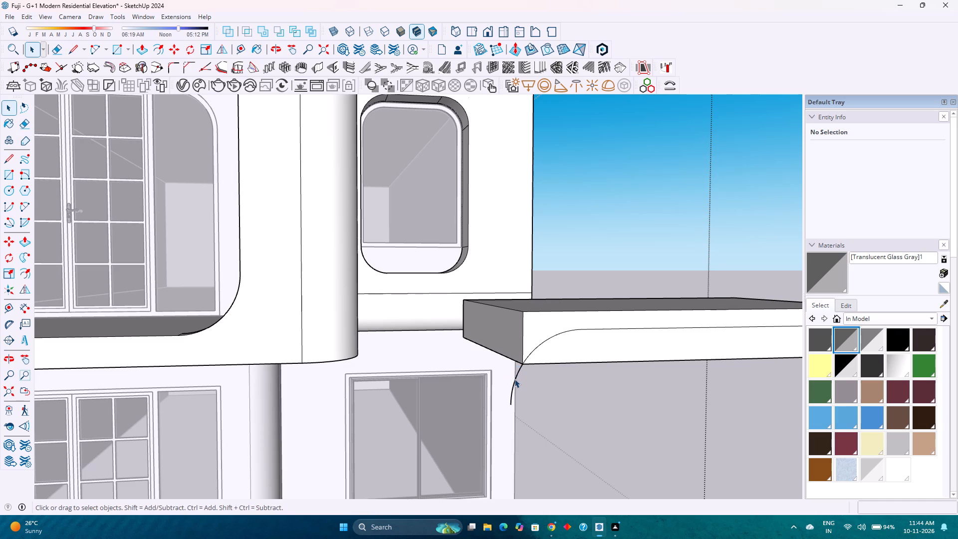
{"action": "key", "text": "e"}
{"action": "left_click_drag", "start_coordinate": [513, 379], "coordinate": [519, 384]}
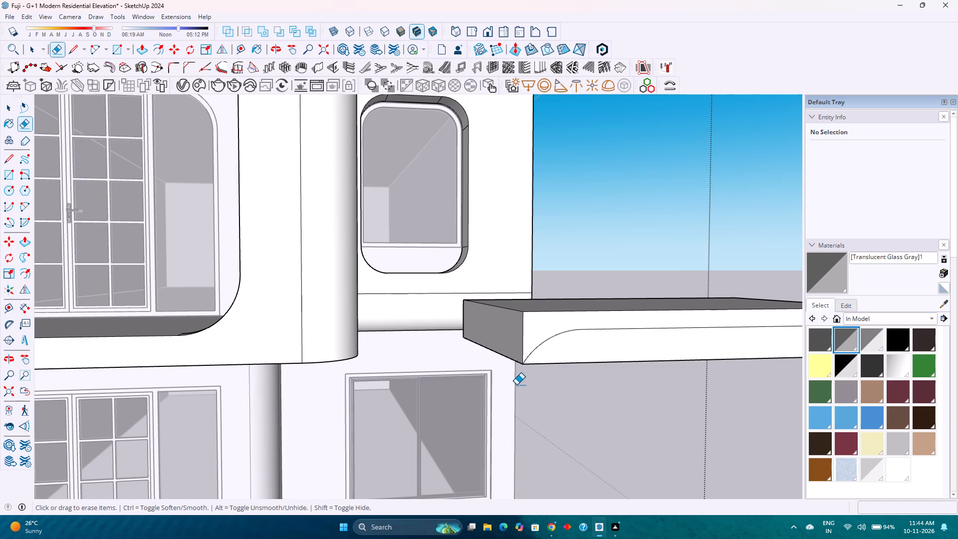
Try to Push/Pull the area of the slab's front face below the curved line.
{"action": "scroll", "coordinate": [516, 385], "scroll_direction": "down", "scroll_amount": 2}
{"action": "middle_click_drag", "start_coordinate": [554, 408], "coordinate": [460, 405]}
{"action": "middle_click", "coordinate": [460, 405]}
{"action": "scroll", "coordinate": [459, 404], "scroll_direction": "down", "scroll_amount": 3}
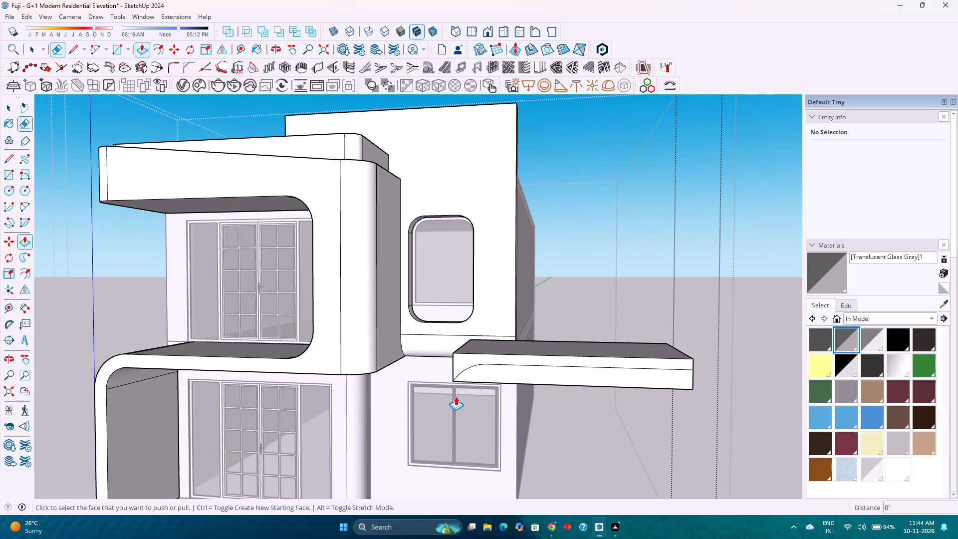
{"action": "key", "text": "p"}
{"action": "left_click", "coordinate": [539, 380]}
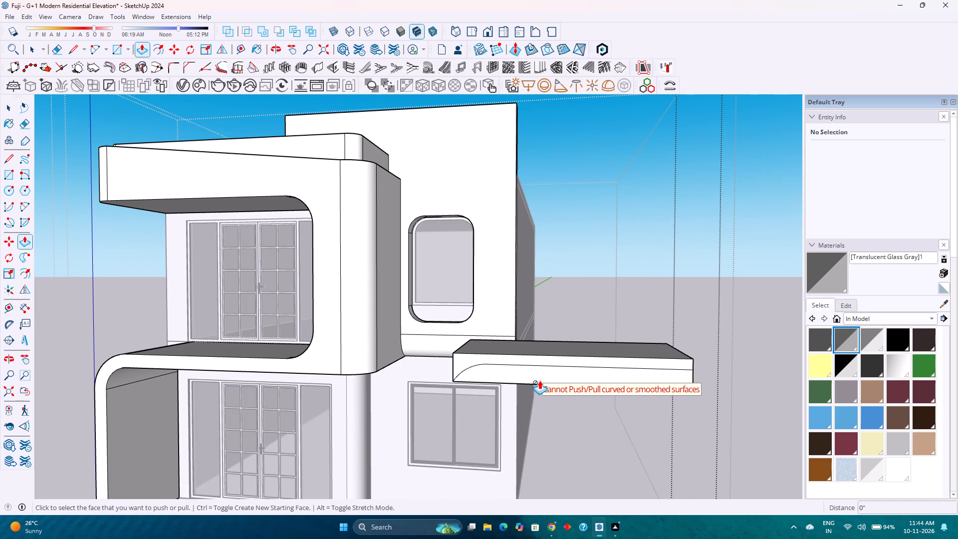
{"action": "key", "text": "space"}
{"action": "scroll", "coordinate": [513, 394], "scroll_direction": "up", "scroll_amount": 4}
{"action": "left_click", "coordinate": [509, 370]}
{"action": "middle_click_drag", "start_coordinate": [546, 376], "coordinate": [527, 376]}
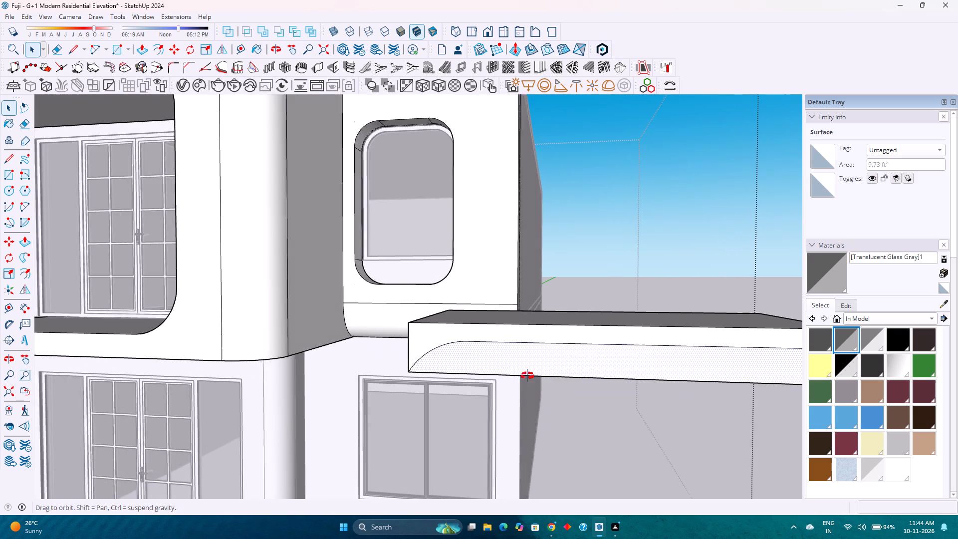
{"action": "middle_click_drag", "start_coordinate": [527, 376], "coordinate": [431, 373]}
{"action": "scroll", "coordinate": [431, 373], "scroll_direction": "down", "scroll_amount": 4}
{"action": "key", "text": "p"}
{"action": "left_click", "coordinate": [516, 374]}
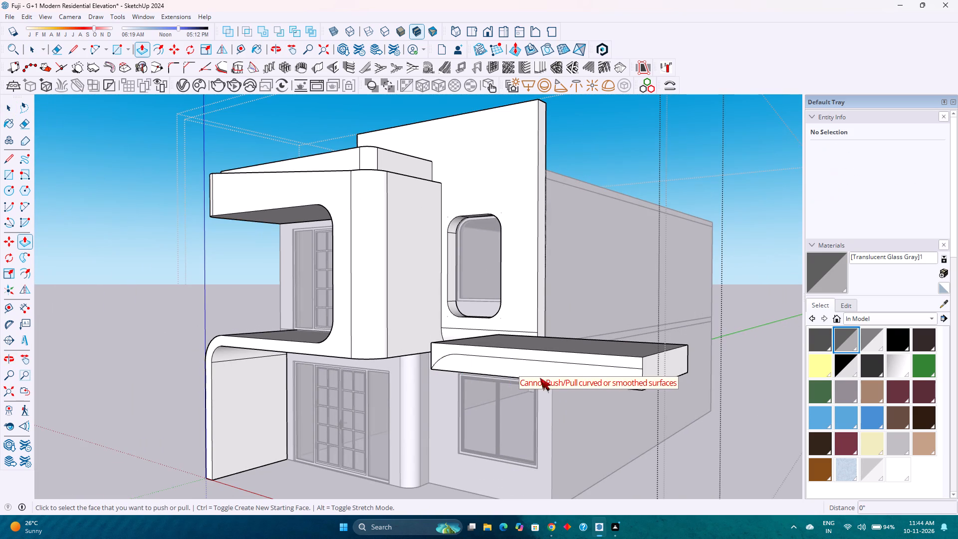
Examine the slab and its curved front line from the front, the side and underneath.
{"action": "middle_click_drag", "start_coordinate": [610, 385], "coordinate": [404, 384]}
{"action": "scroll", "coordinate": [401, 384], "scroll_direction": "down", "scroll_amount": 3}
{"action": "middle_click_drag", "start_coordinate": [513, 415], "coordinate": [374, 401]}
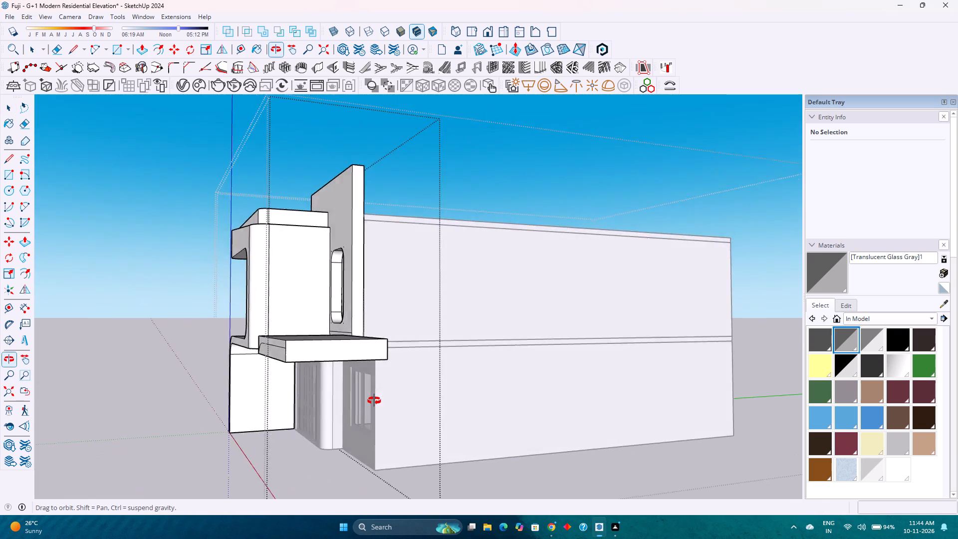
{"action": "middle_click_drag", "start_coordinate": [374, 401], "coordinate": [559, 412]}
{"action": "middle_click", "coordinate": [559, 412]}
{"action": "middle_click", "coordinate": [561, 412]}
{"action": "scroll", "coordinate": [588, 380], "scroll_direction": "up", "scroll_amount": 7}
{"action": "middle_click_drag", "start_coordinate": [592, 372], "coordinate": [398, 347]}
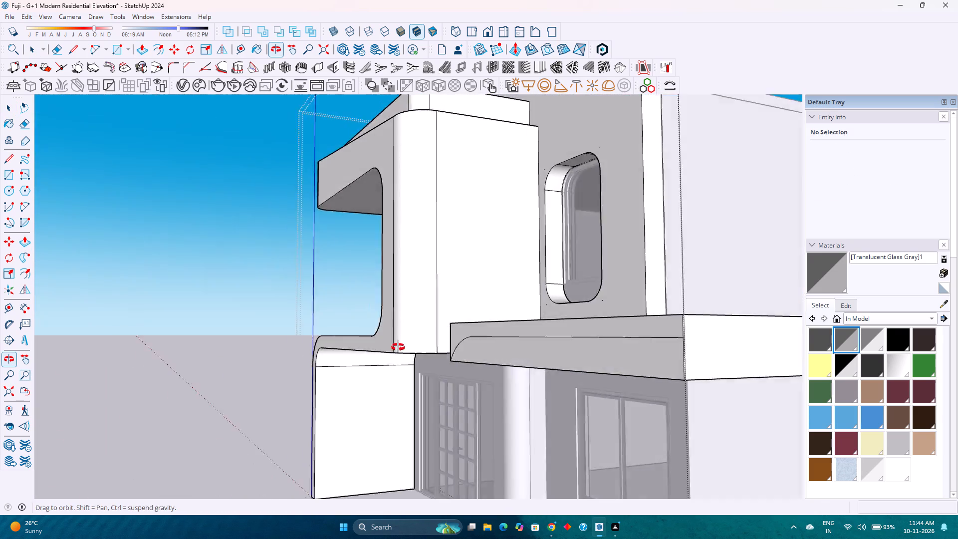
{"action": "middle_click_drag", "start_coordinate": [398, 347], "coordinate": [387, 343]}
{"action": "scroll", "coordinate": [384, 342], "scroll_direction": "down", "scroll_amount": 2}
{"action": "middle_click_drag", "start_coordinate": [457, 362], "coordinate": [522, 303]}
{"action": "scroll", "coordinate": [537, 300], "scroll_direction": "up", "scroll_amount": 3}
{"action": "middle_click_drag", "start_coordinate": [539, 303], "coordinate": [533, 313], "text": "shift"}
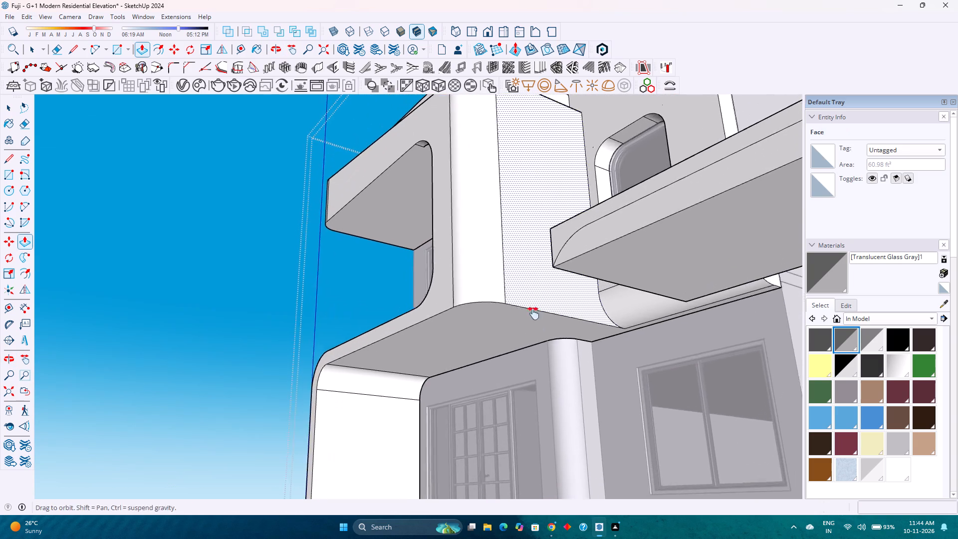
{"action": "middle_click_drag", "start_coordinate": [533, 313], "coordinate": [519, 357], "text": "shift"}
{"action": "middle_click", "coordinate": [519, 357]}
{"action": "middle_click_drag", "start_coordinate": [509, 354], "coordinate": [565, 409]}
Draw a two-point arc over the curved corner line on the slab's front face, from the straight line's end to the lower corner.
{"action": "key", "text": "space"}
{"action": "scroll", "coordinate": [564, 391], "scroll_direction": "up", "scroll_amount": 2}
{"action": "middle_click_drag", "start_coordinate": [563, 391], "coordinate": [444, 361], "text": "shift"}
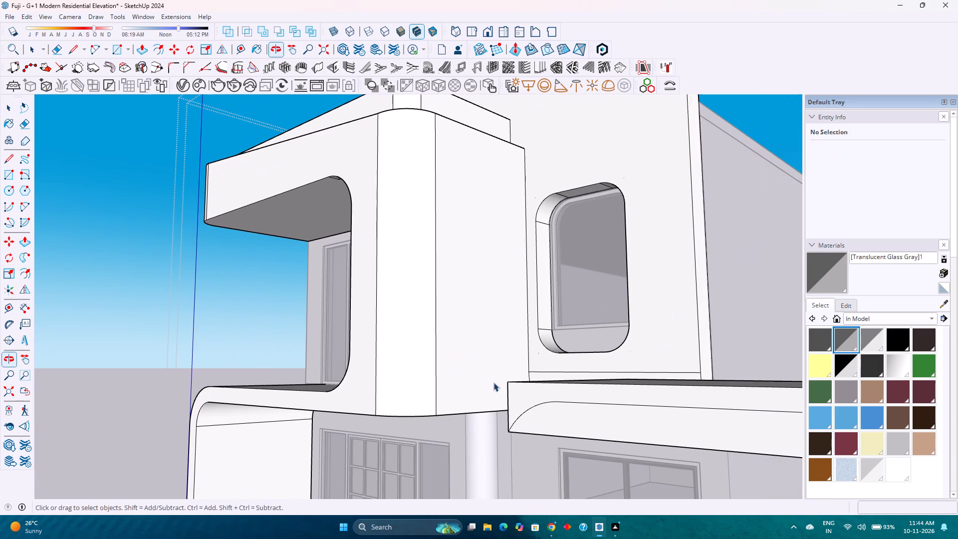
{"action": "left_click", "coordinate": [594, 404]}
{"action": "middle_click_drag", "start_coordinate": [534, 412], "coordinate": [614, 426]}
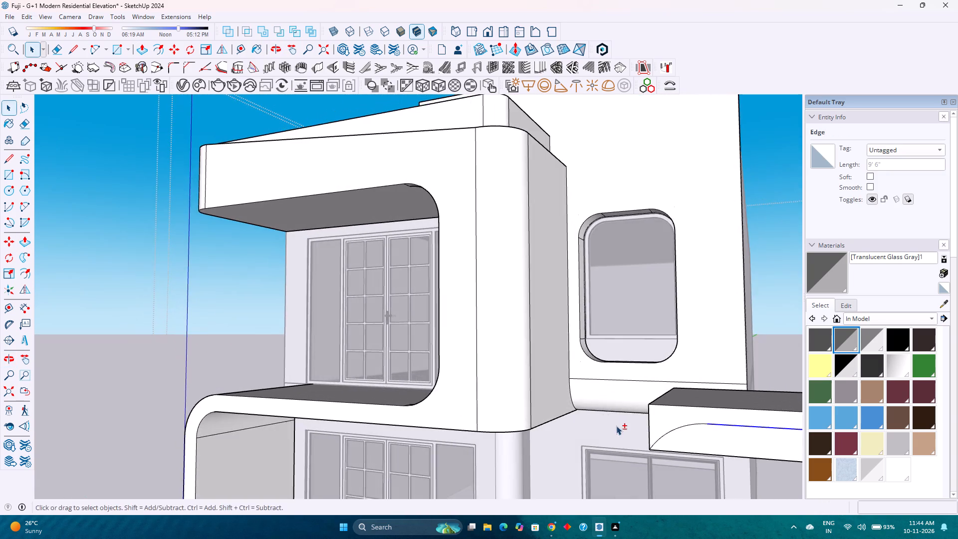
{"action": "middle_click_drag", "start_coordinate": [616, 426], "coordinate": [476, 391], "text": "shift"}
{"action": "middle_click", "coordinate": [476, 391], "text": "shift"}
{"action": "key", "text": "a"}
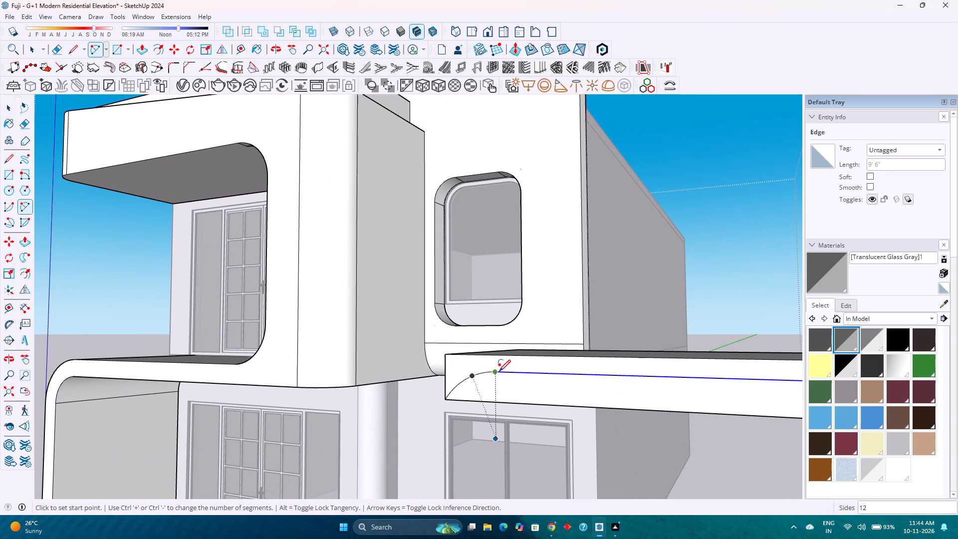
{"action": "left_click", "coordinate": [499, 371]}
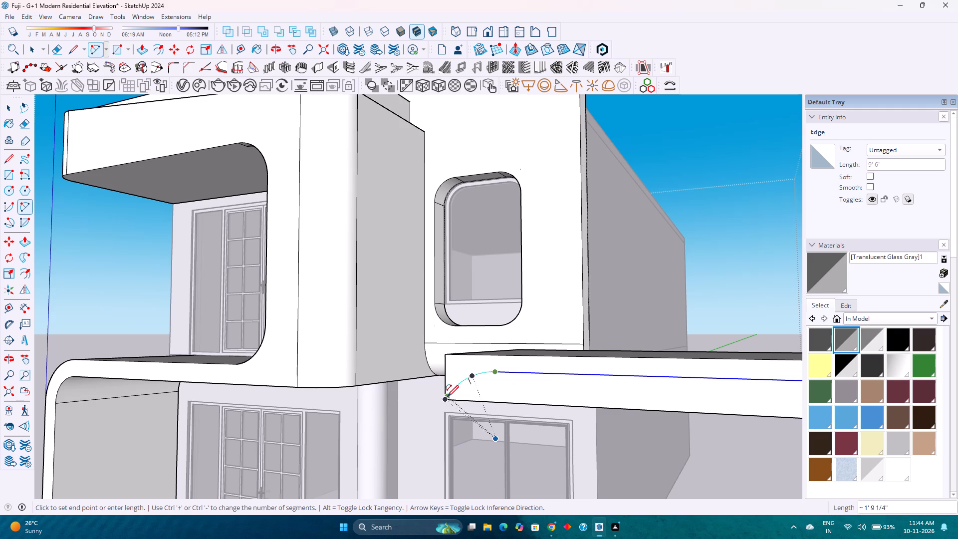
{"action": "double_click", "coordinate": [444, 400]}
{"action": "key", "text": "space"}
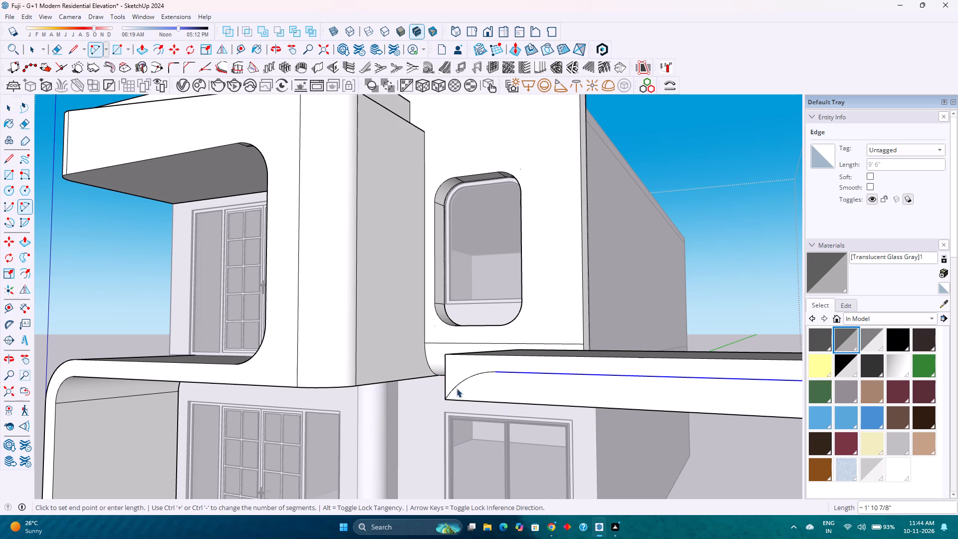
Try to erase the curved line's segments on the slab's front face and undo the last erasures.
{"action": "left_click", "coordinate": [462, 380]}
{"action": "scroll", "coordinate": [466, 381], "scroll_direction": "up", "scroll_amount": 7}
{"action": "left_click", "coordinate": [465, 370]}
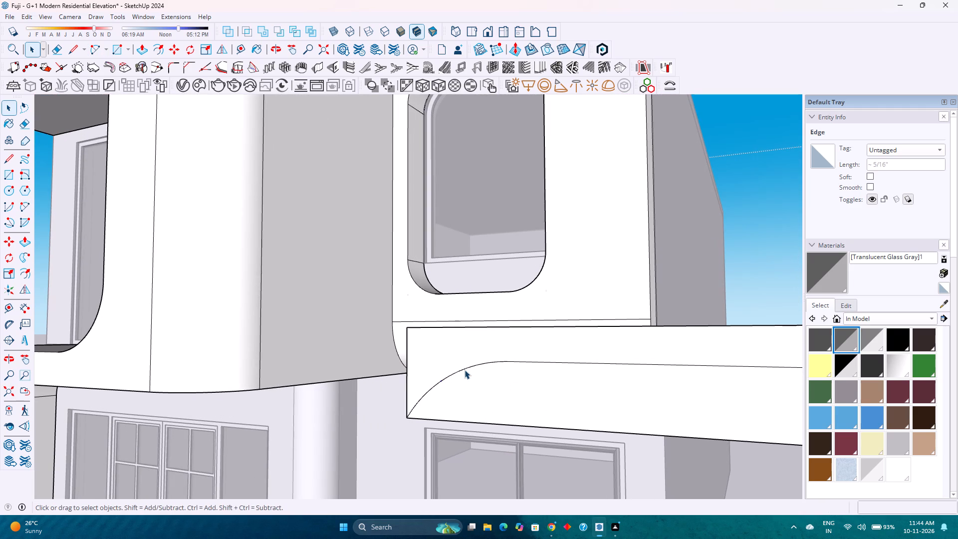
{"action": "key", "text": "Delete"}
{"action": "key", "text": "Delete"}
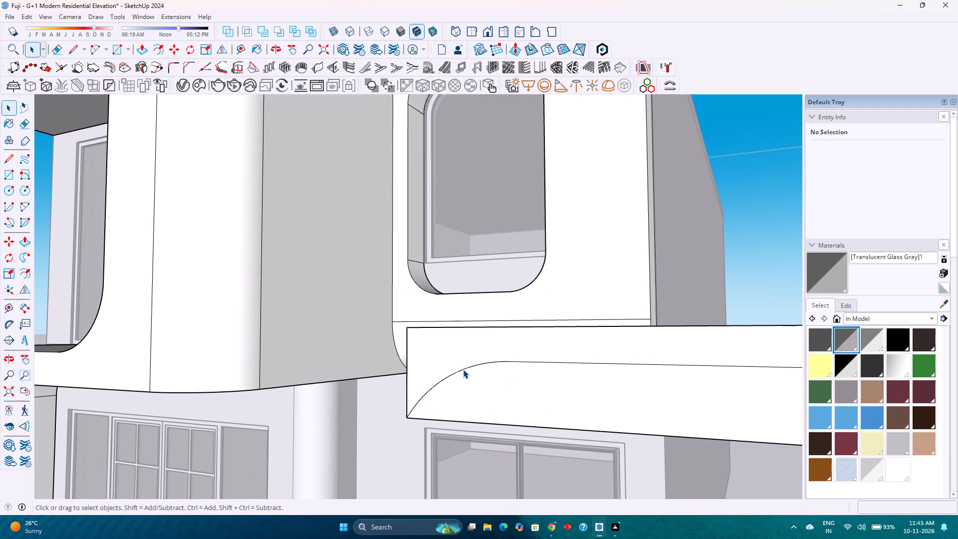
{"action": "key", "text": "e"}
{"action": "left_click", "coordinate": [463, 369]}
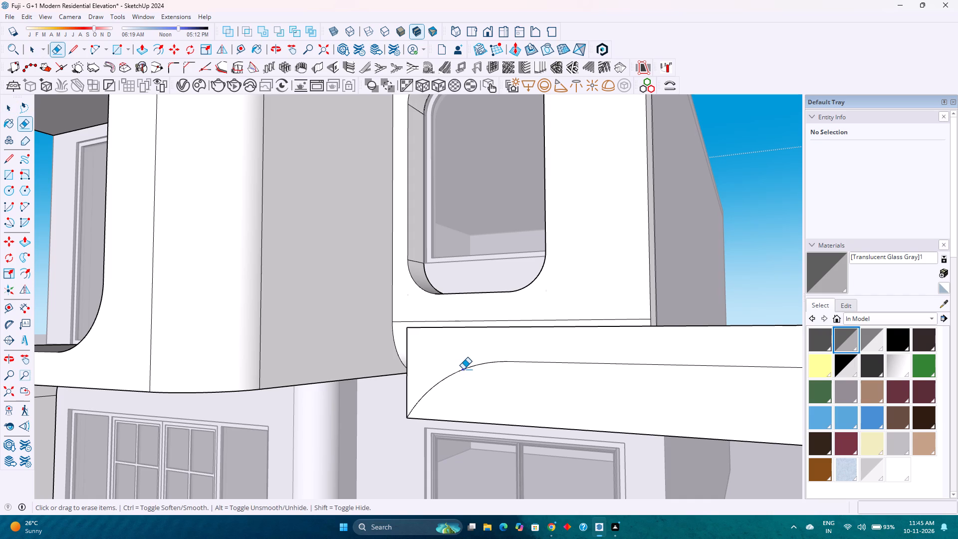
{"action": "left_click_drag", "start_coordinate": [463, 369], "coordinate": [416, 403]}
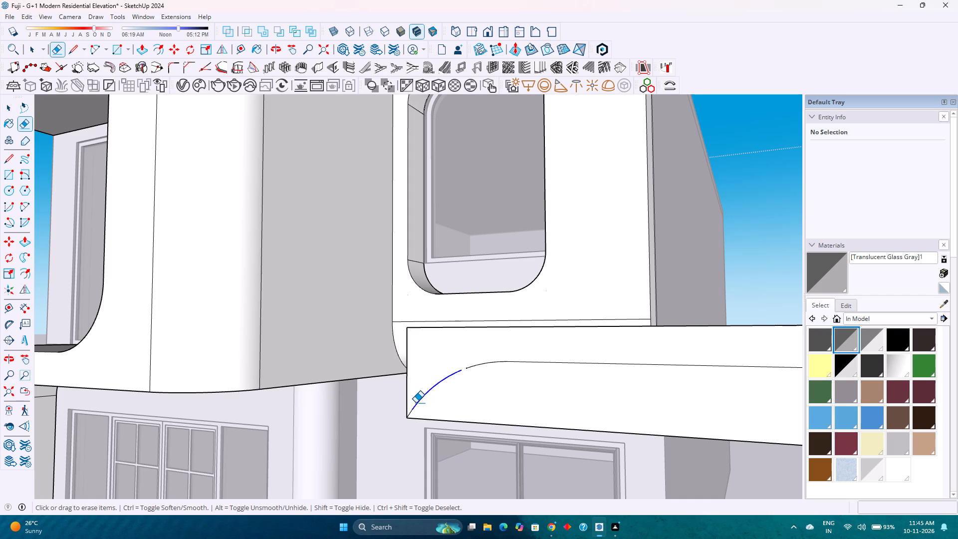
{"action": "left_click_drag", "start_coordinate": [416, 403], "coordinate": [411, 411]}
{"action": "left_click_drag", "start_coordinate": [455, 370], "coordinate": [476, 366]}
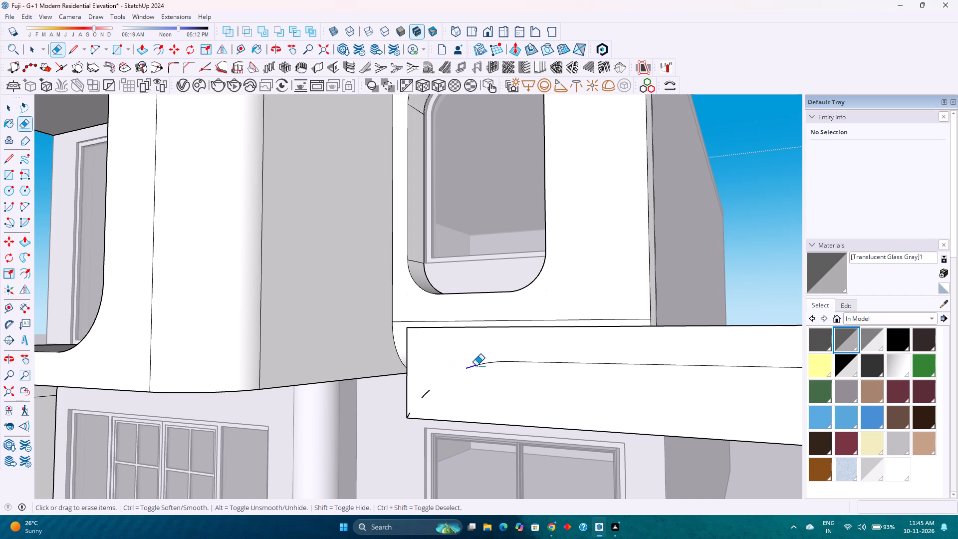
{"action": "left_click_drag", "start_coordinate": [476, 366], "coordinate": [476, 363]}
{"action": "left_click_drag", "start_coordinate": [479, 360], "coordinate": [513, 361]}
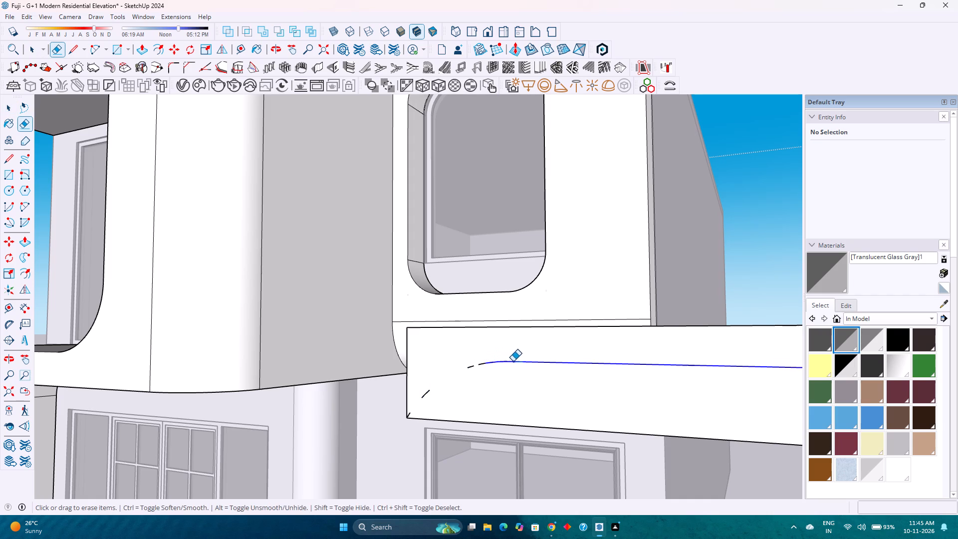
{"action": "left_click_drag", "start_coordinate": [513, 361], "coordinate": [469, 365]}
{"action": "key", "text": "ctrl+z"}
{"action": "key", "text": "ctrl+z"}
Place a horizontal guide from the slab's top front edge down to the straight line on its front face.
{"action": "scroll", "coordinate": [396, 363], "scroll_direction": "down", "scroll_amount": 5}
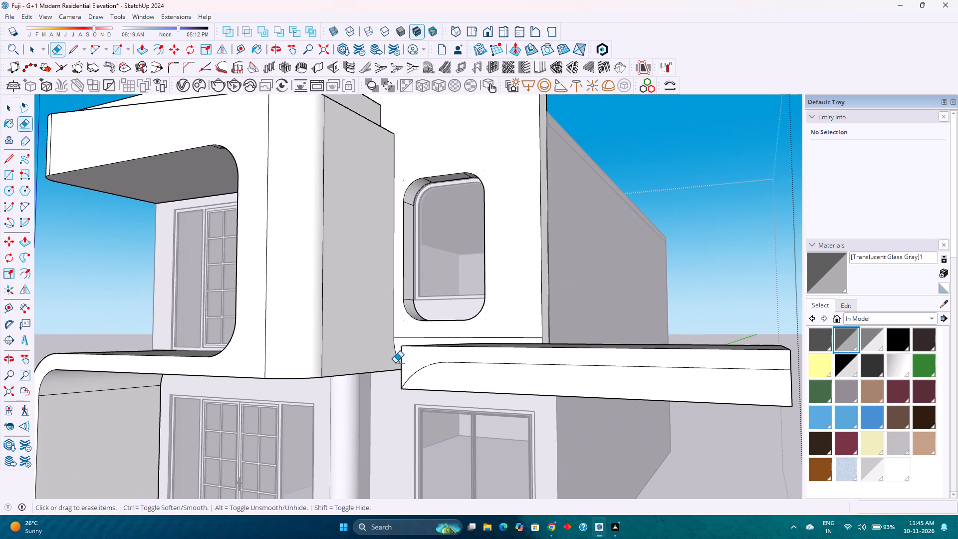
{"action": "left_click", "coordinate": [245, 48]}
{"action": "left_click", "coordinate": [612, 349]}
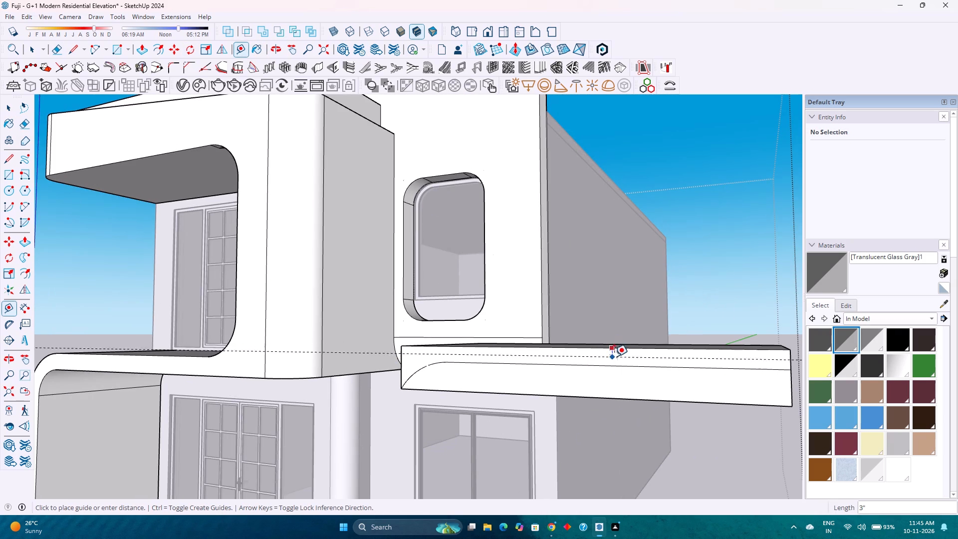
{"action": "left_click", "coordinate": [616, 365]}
Place a vertical guide about 1' 8 1/8" in from the slab's front corner edge, where the arc meets the straight line.
{"action": "scroll", "coordinate": [424, 382], "scroll_direction": "up", "scroll_amount": 6}
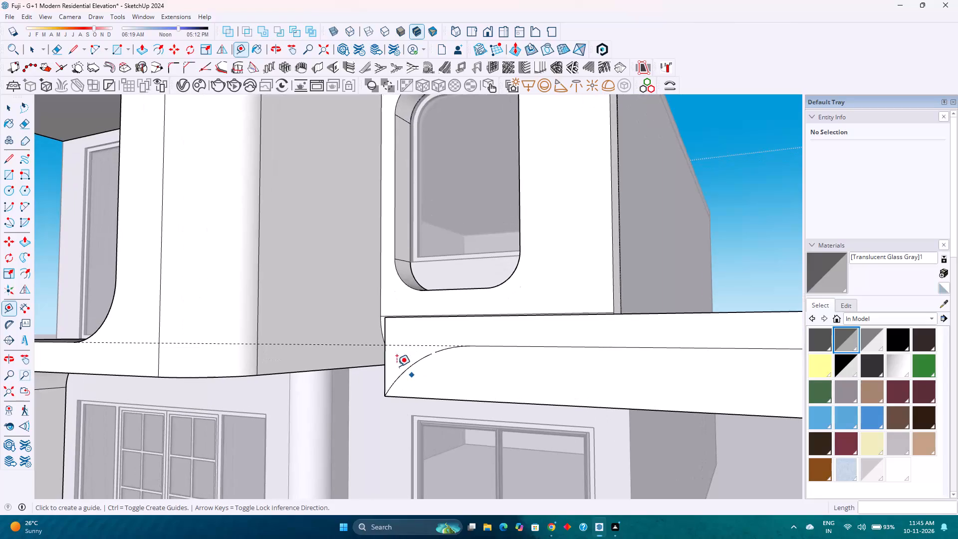
{"action": "left_click", "coordinate": [384, 358]}
{"action": "key", "text": "Escape"}
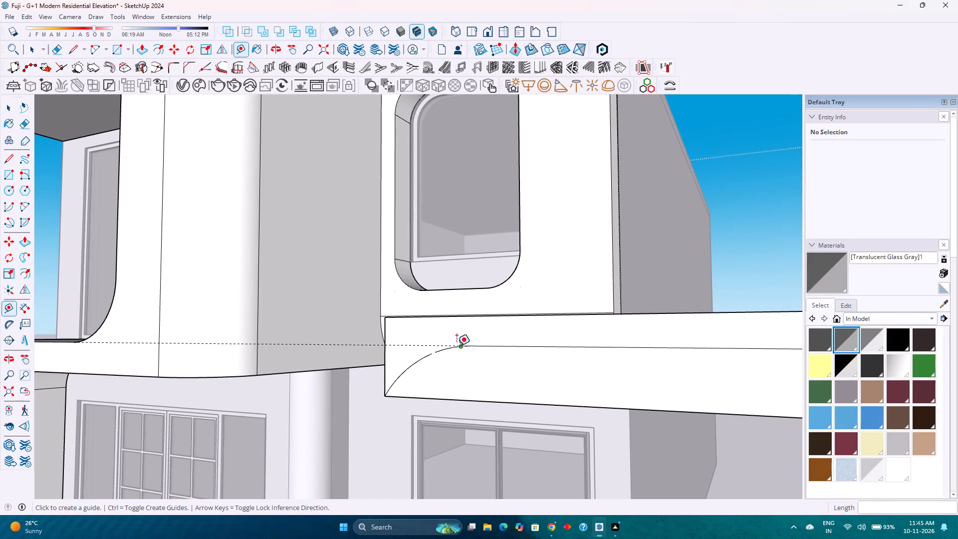
{"action": "scroll", "coordinate": [398, 369], "scroll_direction": "up", "scroll_amount": 4}
{"action": "left_click", "coordinate": [381, 380]}
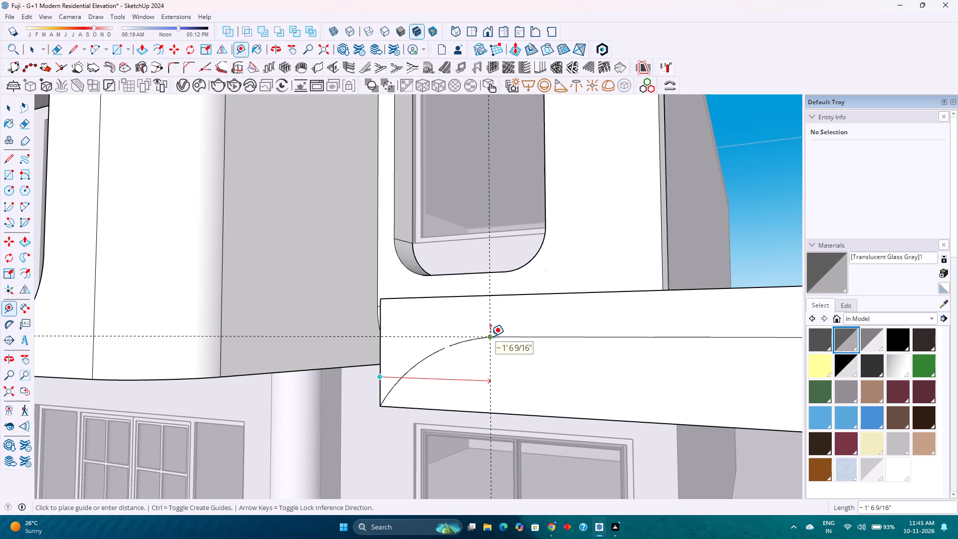
{"action": "scroll", "coordinate": [490, 336], "scroll_direction": "up", "scroll_amount": 20}
{"action": "scroll", "coordinate": [490, 336], "scroll_direction": "up", "scroll_amount": 4}
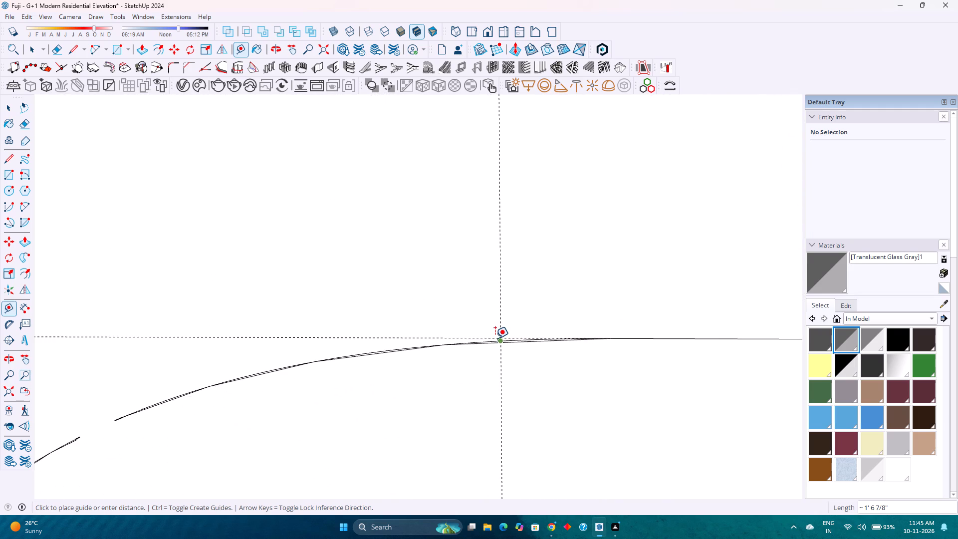
{"action": "scroll", "coordinate": [495, 338], "scroll_direction": "up", "scroll_amount": 4}
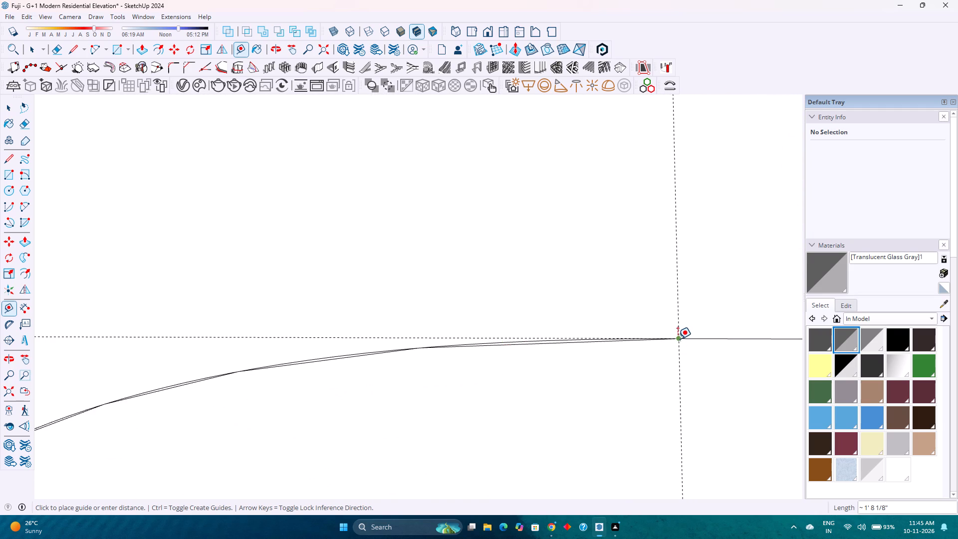
{"action": "left_click", "coordinate": [677, 339]}
{"action": "scroll", "coordinate": [457, 319], "scroll_direction": "down", "scroll_amount": 17}
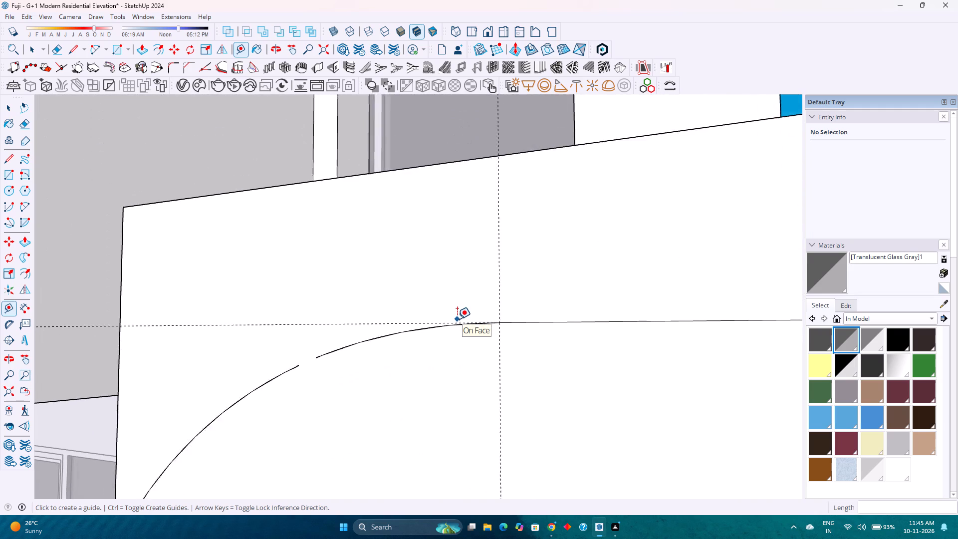
{"action": "scroll", "coordinate": [457, 319], "scroll_direction": "down", "scroll_amount": 11}
Delete the straight line across the slab's front face and several short segments of the arc's upper part.
{"action": "key", "text": "space"}
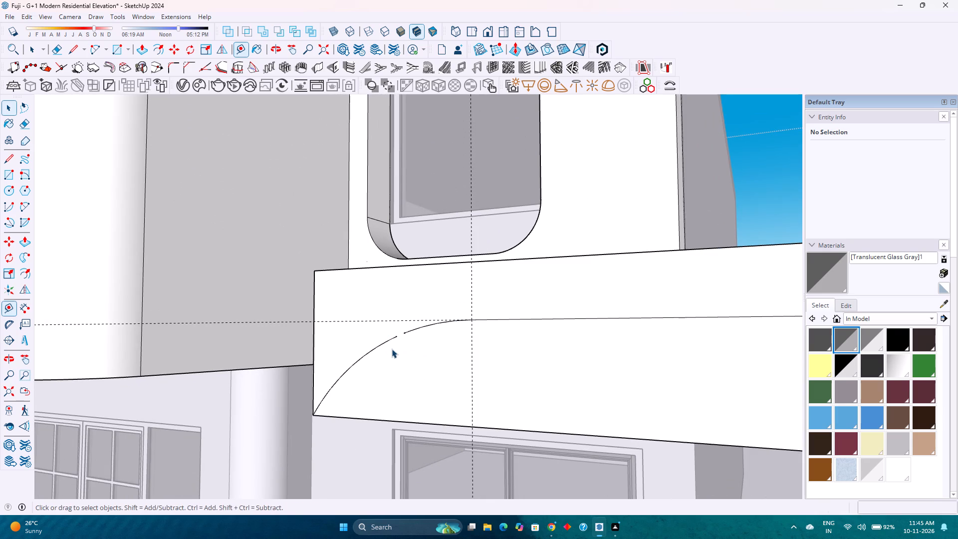
{"action": "left_click", "coordinate": [429, 325]}
{"action": "double_click", "coordinate": [429, 325]}
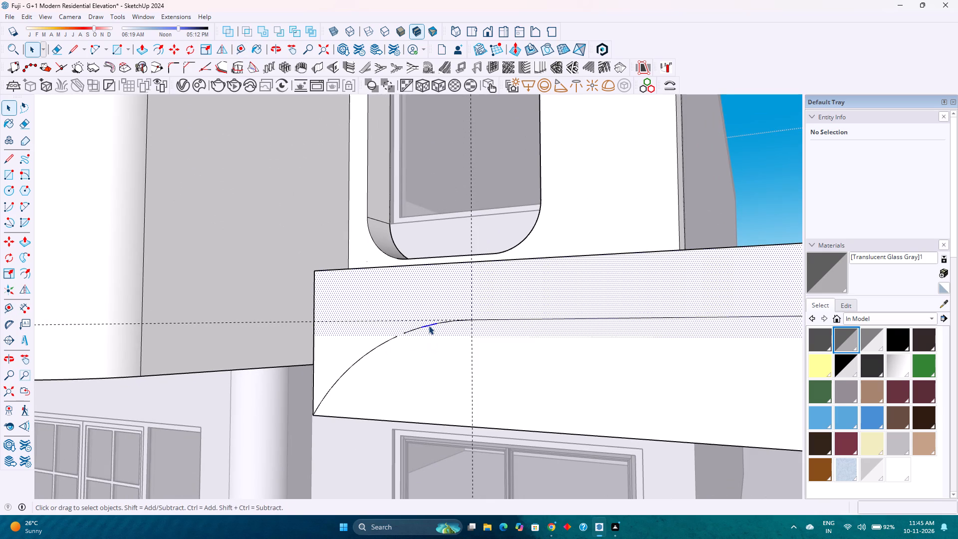
{"action": "double_click", "coordinate": [428, 323]}
{"action": "left_click", "coordinate": [431, 326]}
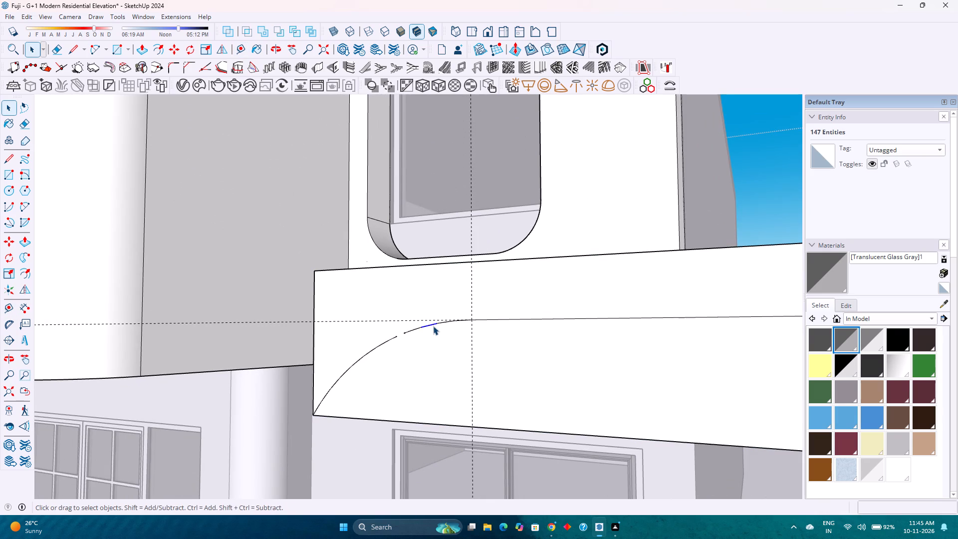
{"action": "key", "text": "Delete"}
{"action": "left_click", "coordinate": [508, 319]}
{"action": "key", "text": "Delete"}
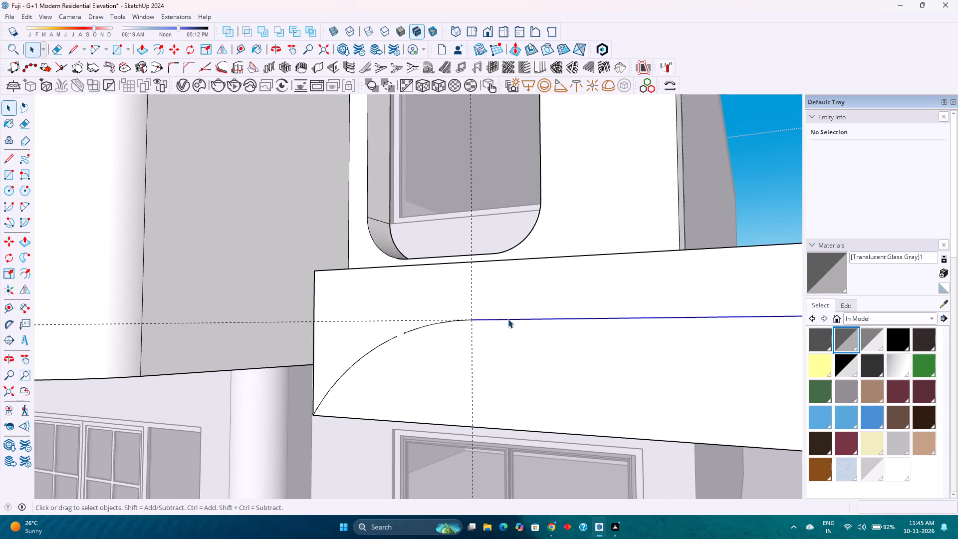
{"action": "left_click", "coordinate": [443, 321]}
{"action": "key", "text": "Delete"}
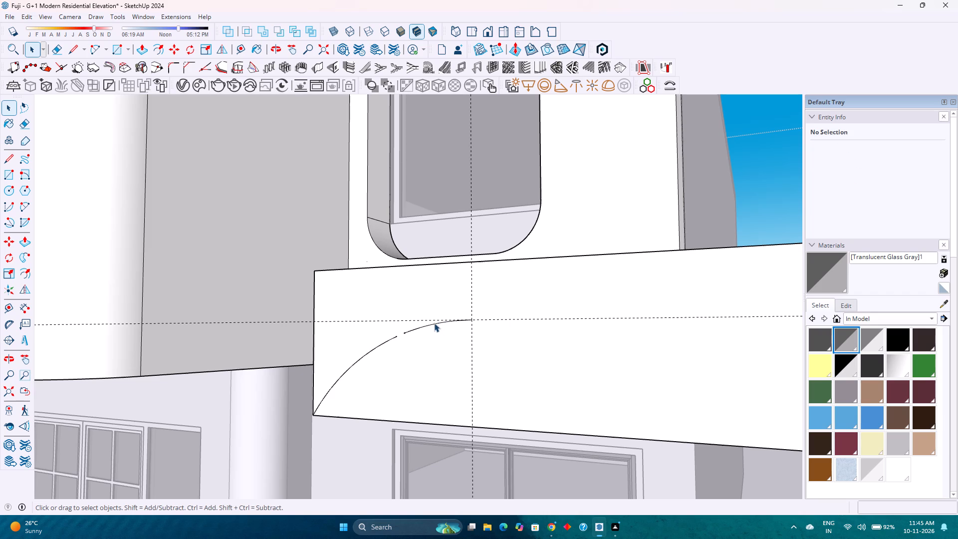
{"action": "left_click", "coordinate": [434, 323]}
{"action": "key", "text": "Delete"}
{"action": "left_click", "coordinate": [423, 326]}
{"action": "key", "text": "Delete"}
{"action": "left_click", "coordinate": [414, 328]}
{"action": "key", "text": "Delete"}
Erase the lower part of the arc down to the bottom corner of the slab's front face.
{"action": "key", "text": "e"}
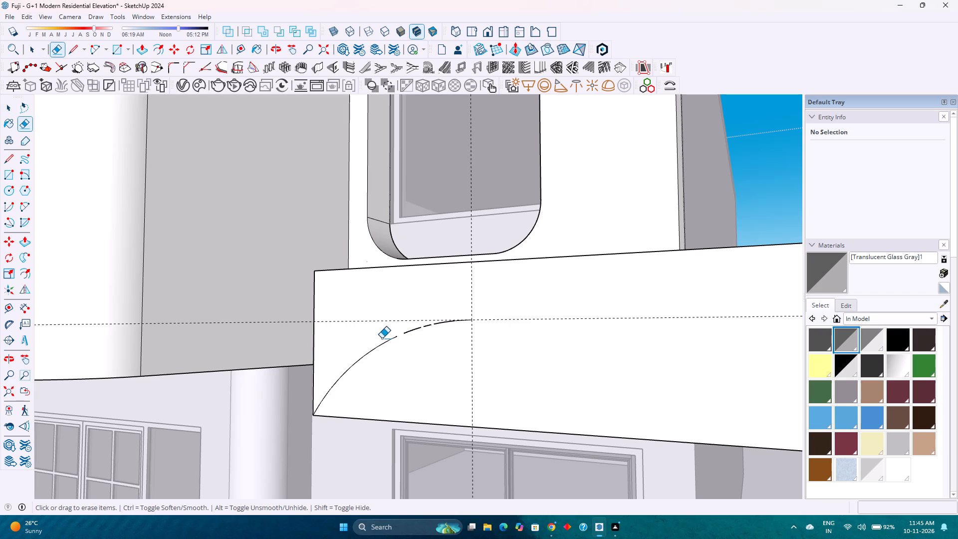
{"action": "left_click", "coordinate": [382, 341]}
{"action": "left_click_drag", "start_coordinate": [383, 346], "coordinate": [352, 365]}
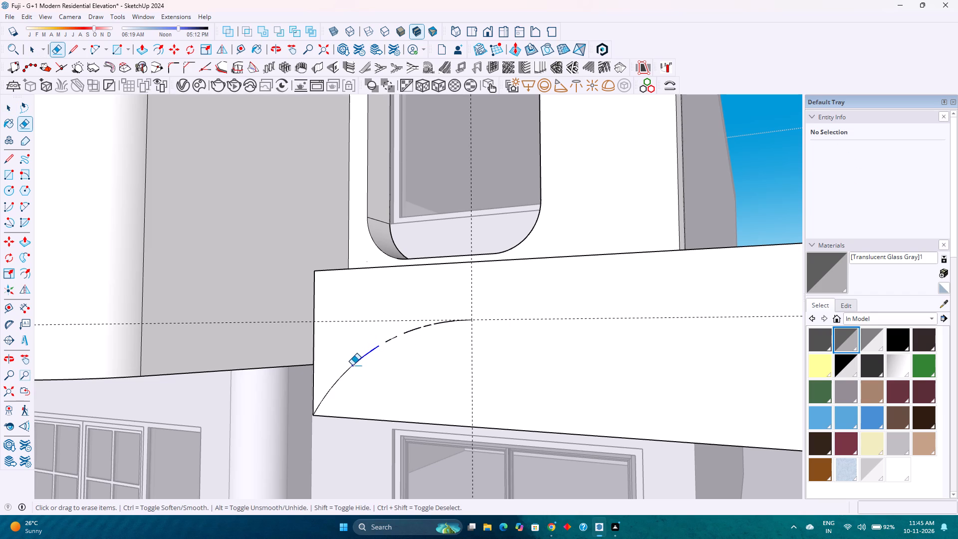
{"action": "left_click_drag", "start_coordinate": [352, 365], "coordinate": [330, 388]}
{"action": "left_click_drag", "start_coordinate": [331, 381], "coordinate": [327, 393]}
{"action": "left_click_drag", "start_coordinate": [327, 389], "coordinate": [319, 405]}
{"action": "left_click_drag", "start_coordinate": [333, 382], "coordinate": [316, 409]}
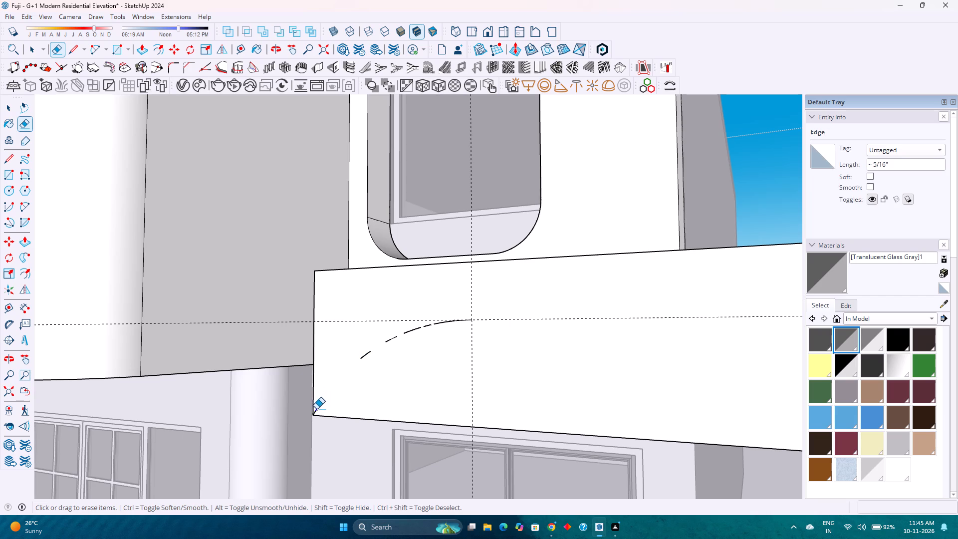
{"action": "left_click_drag", "start_coordinate": [316, 409], "coordinate": [316, 410]}
Erase the remaining arc fragments up to the vertical guide on the slab's front face, along with the horizontal guide.
{"action": "left_click_drag", "start_coordinate": [370, 356], "coordinate": [367, 353]}
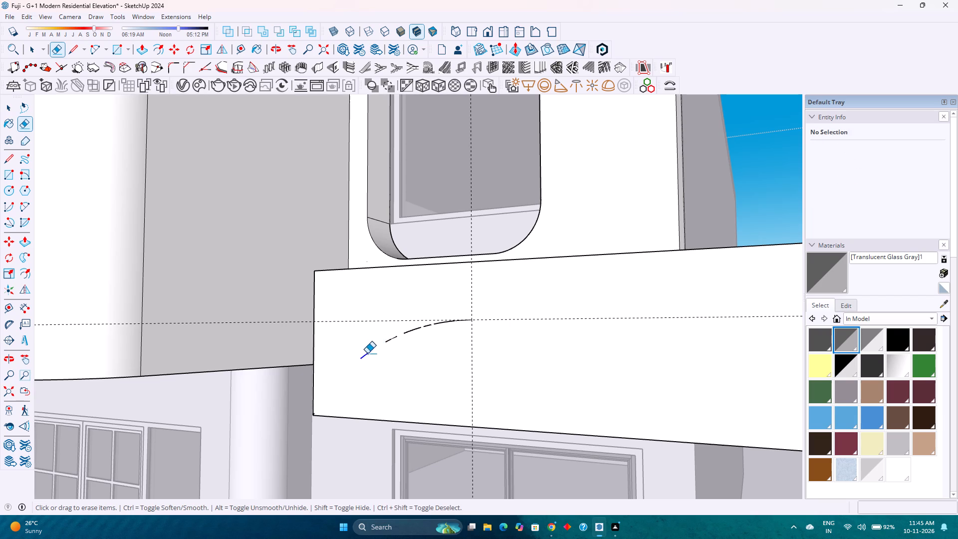
{"action": "left_click_drag", "start_coordinate": [367, 353], "coordinate": [459, 320]}
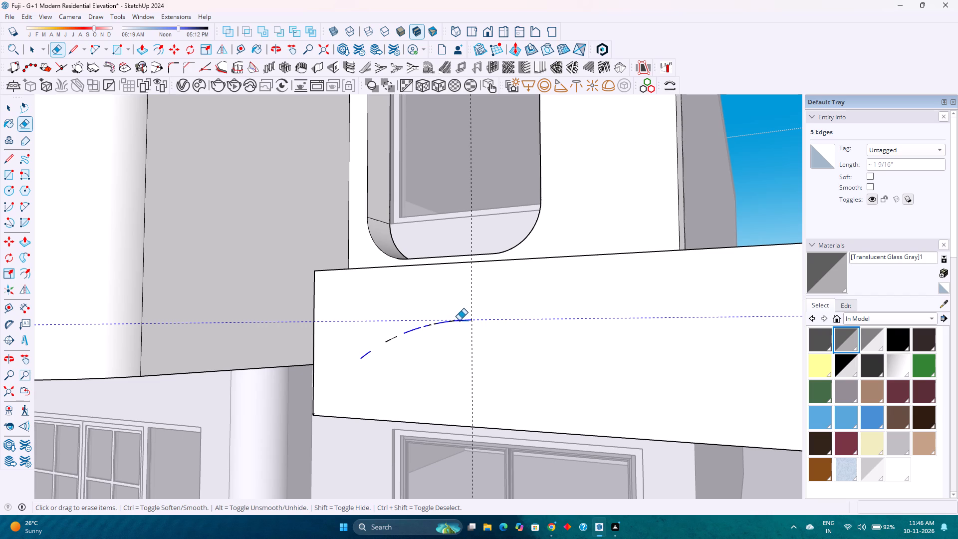
{"action": "left_click_drag", "start_coordinate": [459, 320], "coordinate": [458, 322]}
{"action": "key", "text": "Escape"}
{"action": "key", "text": "Escape"}
{"action": "left_click_drag", "start_coordinate": [458, 322], "coordinate": [447, 325]}
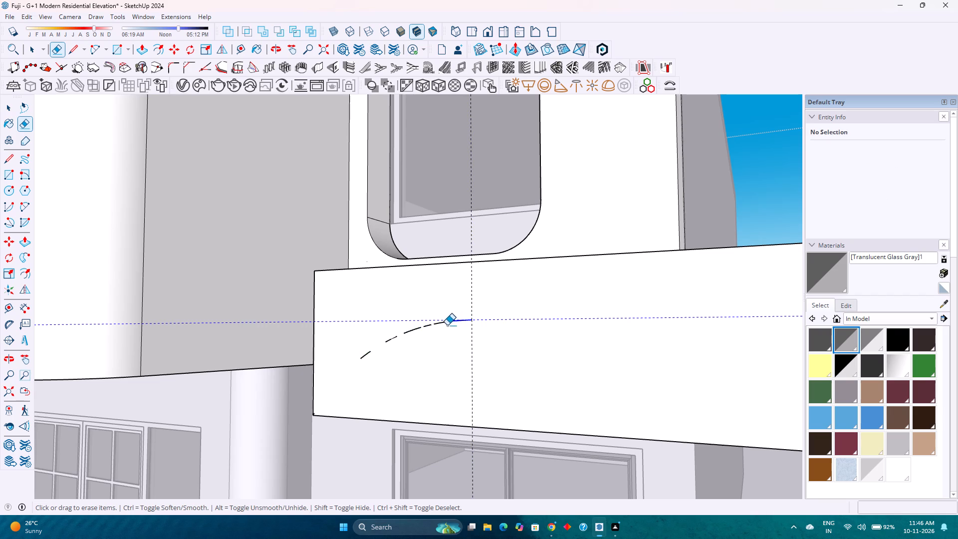
{"action": "left_click_drag", "start_coordinate": [447, 325], "coordinate": [362, 353]}
{"action": "left_click_drag", "start_coordinate": [362, 353], "coordinate": [357, 358]}
{"action": "left_click_drag", "start_coordinate": [358, 358], "coordinate": [387, 339]}
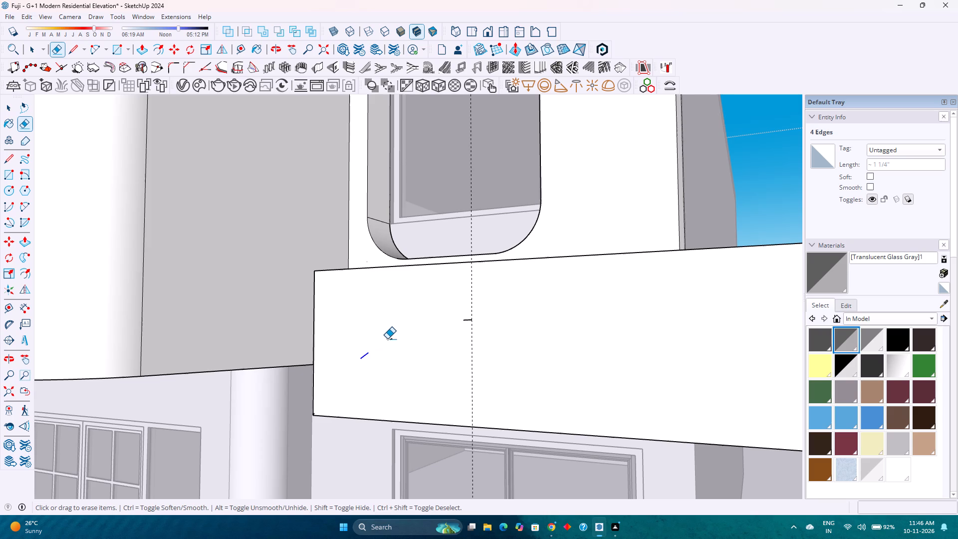
{"action": "left_click_drag", "start_coordinate": [387, 339], "coordinate": [393, 338]}
{"action": "scroll", "coordinate": [467, 317], "scroll_direction": "up", "scroll_amount": 3}
{"action": "left_click_drag", "start_coordinate": [469, 318], "coordinate": [470, 327]}
{"action": "scroll", "coordinate": [468, 327], "scroll_direction": "up", "scroll_amount": 8}
{"action": "left_click_drag", "start_coordinate": [464, 314], "coordinate": [458, 310]}
{"action": "scroll", "coordinate": [457, 310], "scroll_direction": "down", "scroll_amount": 4}
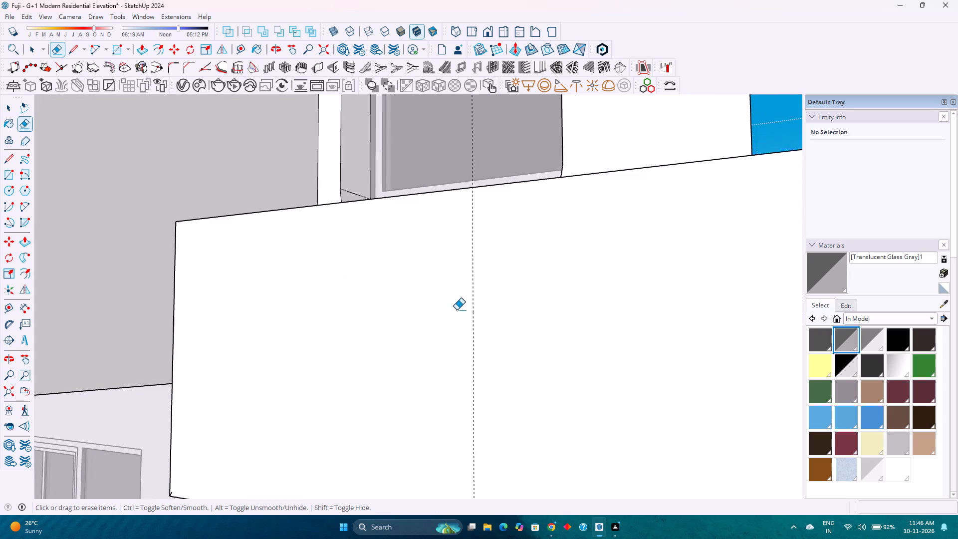
Erase the leftover arc fragment at the bottom corner of the slab's front face.
{"action": "scroll", "coordinate": [457, 310], "scroll_direction": "down", "scroll_amount": 3}
{"action": "scroll", "coordinate": [232, 452], "scroll_direction": "up", "scroll_amount": 12}
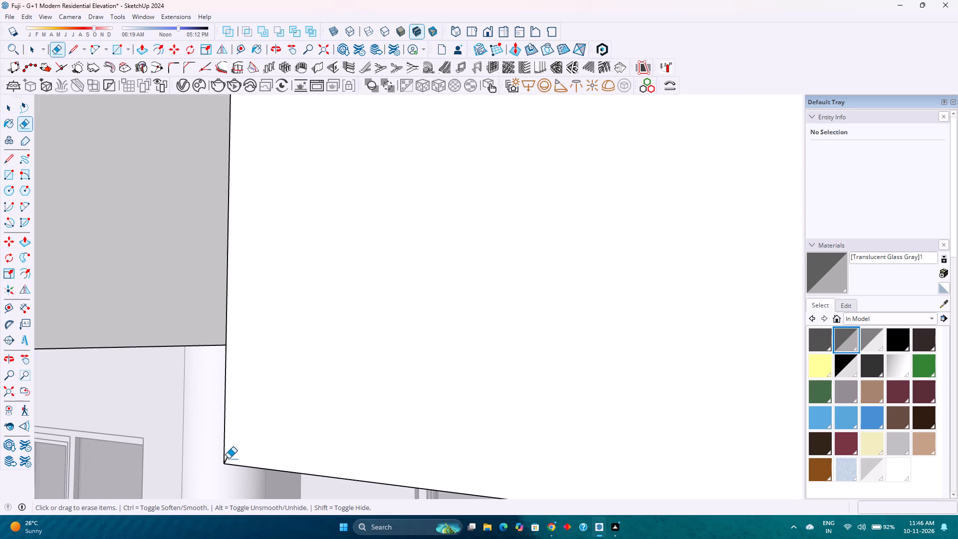
{"action": "scroll", "coordinate": [229, 459], "scroll_direction": "up", "scroll_amount": 3}
{"action": "left_click", "coordinate": [228, 457]}
{"action": "scroll", "coordinate": [275, 429], "scroll_direction": "down", "scroll_amount": 14}
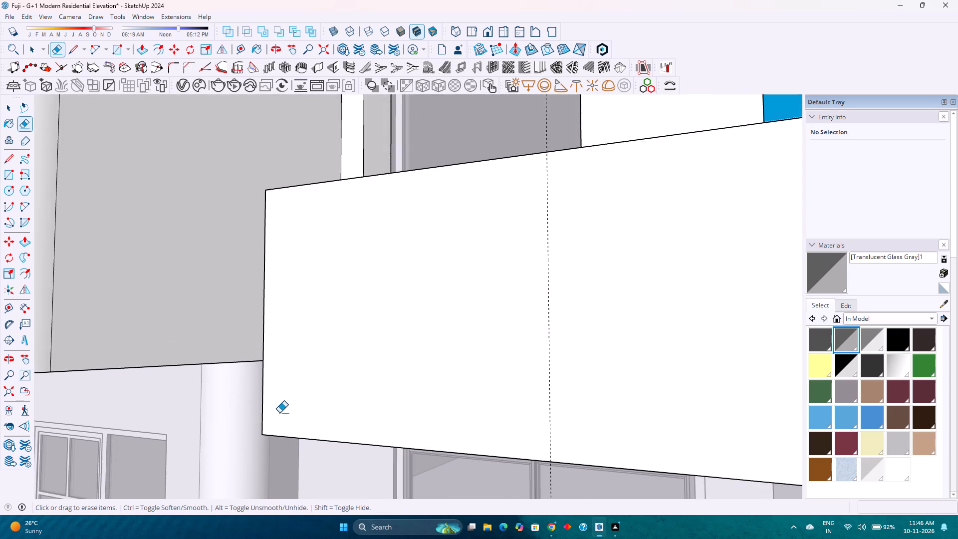
{"action": "scroll", "coordinate": [279, 413], "scroll_direction": "down", "scroll_amount": 4}
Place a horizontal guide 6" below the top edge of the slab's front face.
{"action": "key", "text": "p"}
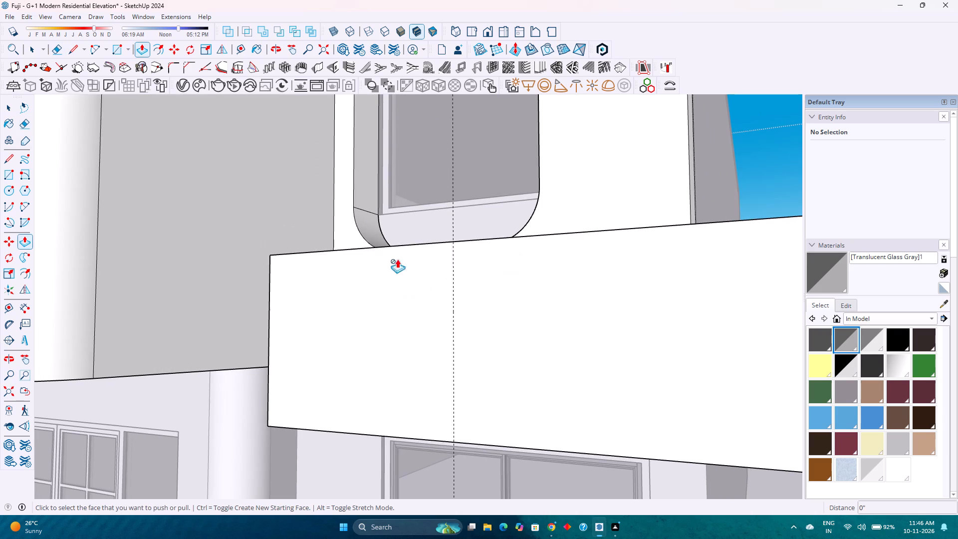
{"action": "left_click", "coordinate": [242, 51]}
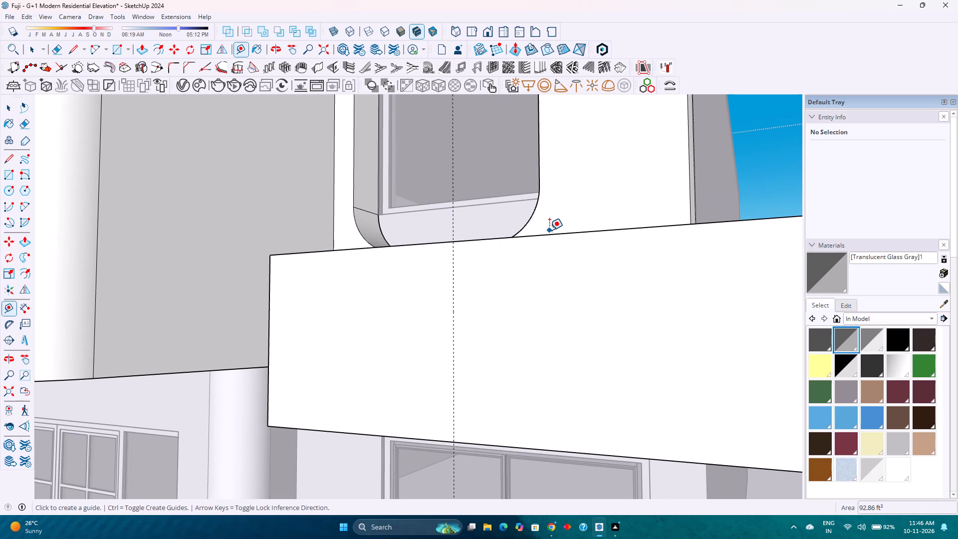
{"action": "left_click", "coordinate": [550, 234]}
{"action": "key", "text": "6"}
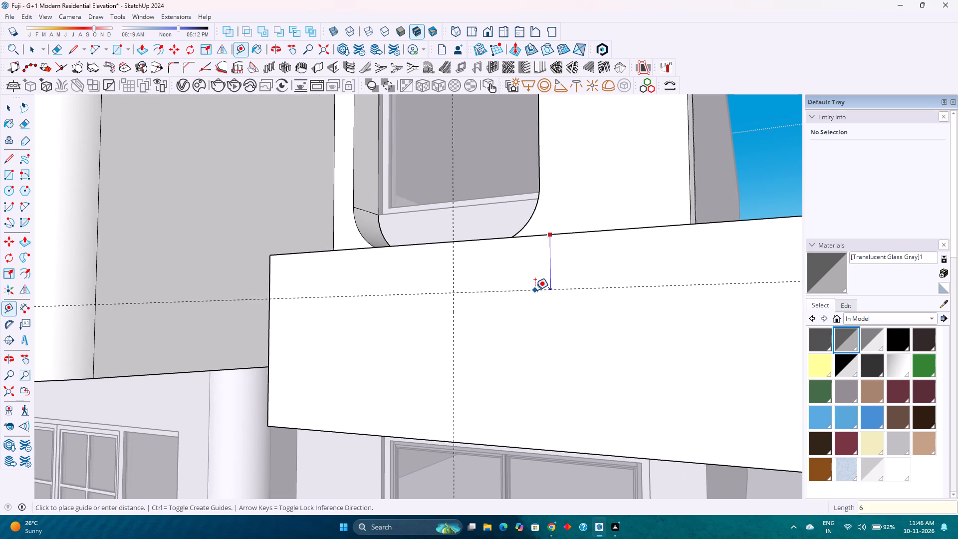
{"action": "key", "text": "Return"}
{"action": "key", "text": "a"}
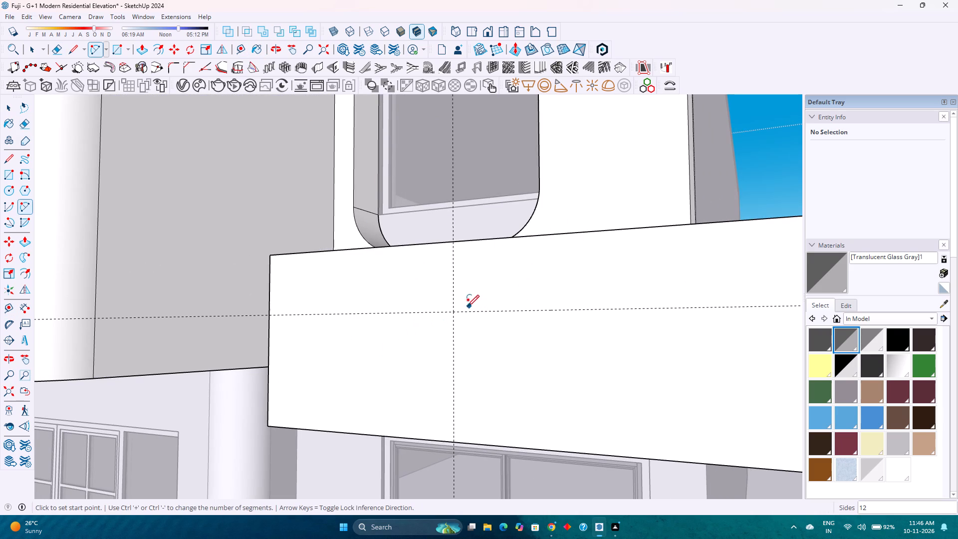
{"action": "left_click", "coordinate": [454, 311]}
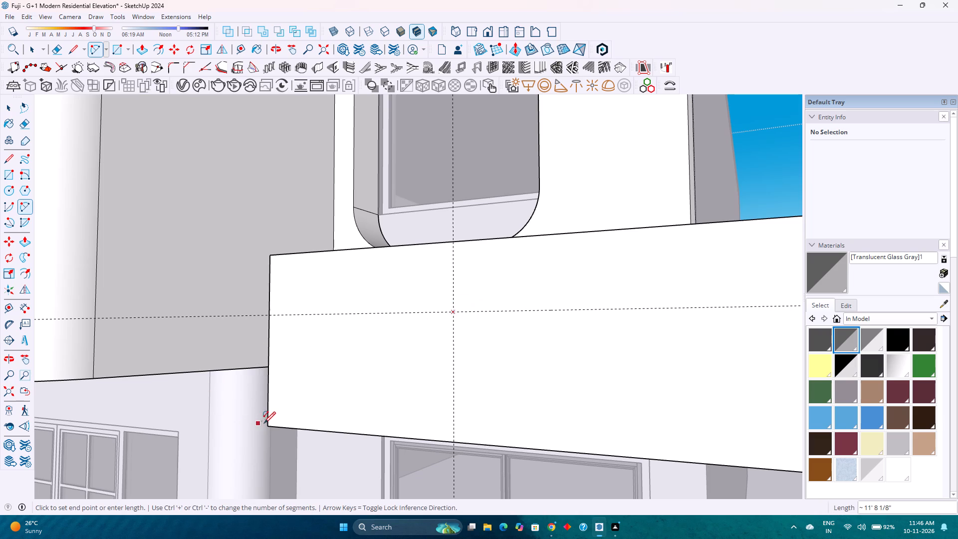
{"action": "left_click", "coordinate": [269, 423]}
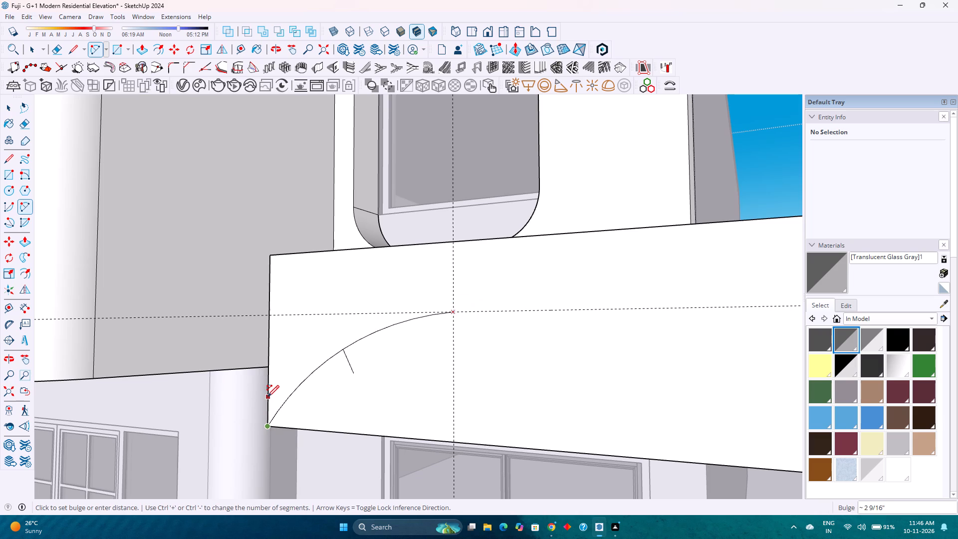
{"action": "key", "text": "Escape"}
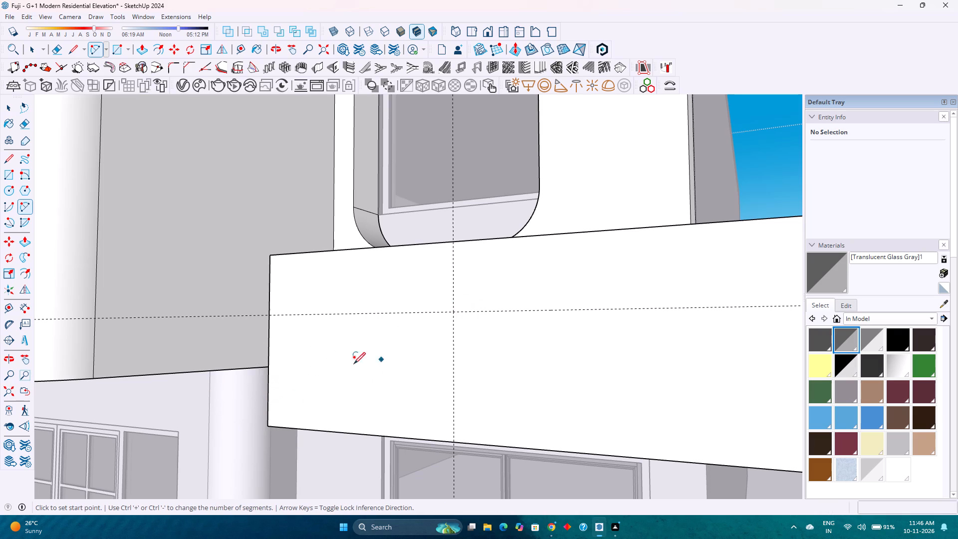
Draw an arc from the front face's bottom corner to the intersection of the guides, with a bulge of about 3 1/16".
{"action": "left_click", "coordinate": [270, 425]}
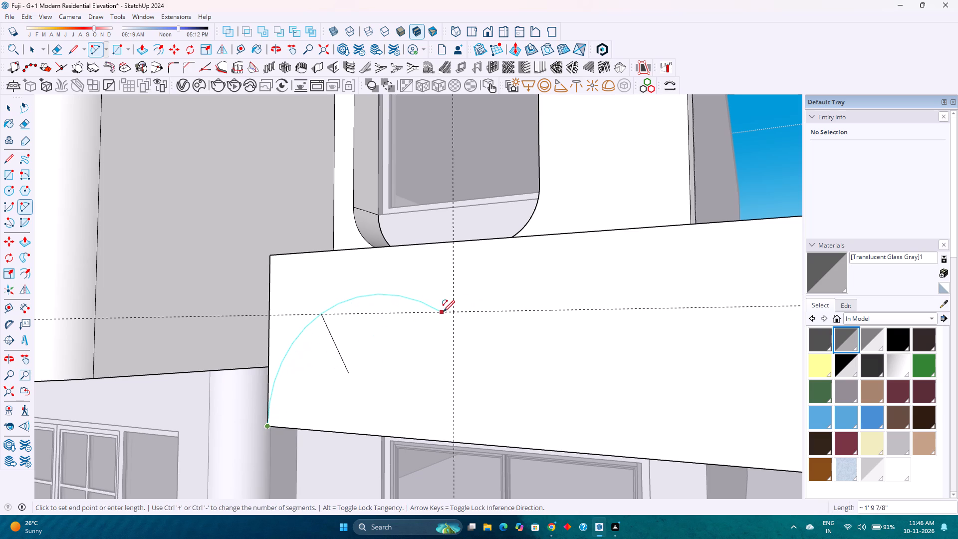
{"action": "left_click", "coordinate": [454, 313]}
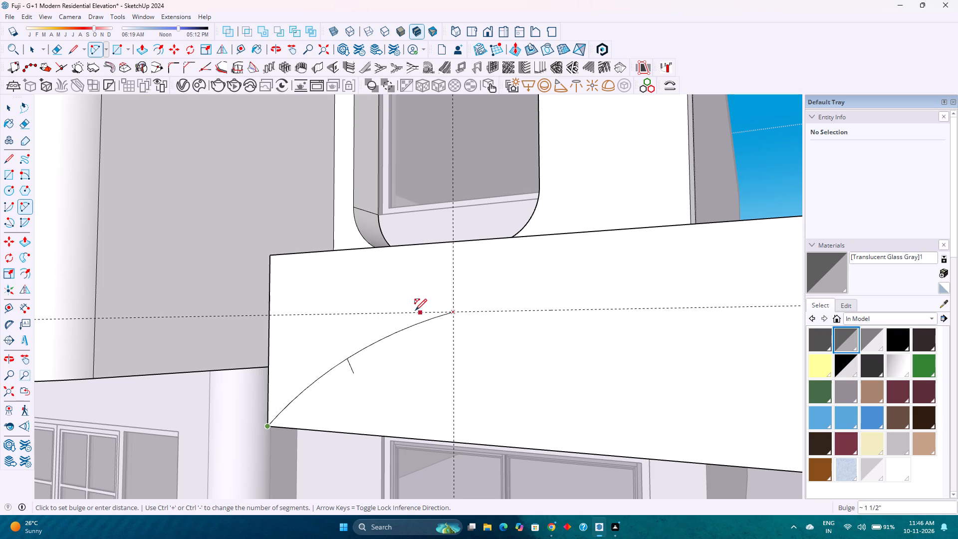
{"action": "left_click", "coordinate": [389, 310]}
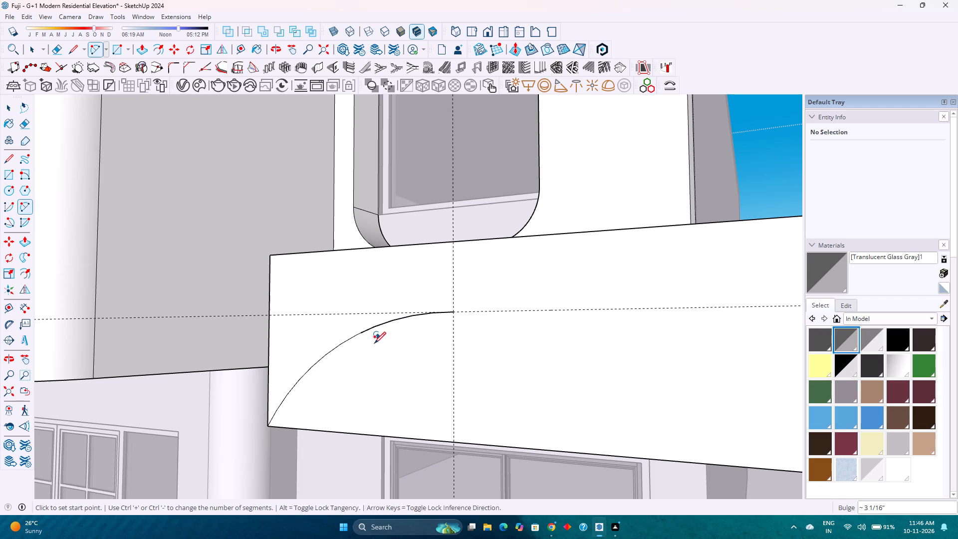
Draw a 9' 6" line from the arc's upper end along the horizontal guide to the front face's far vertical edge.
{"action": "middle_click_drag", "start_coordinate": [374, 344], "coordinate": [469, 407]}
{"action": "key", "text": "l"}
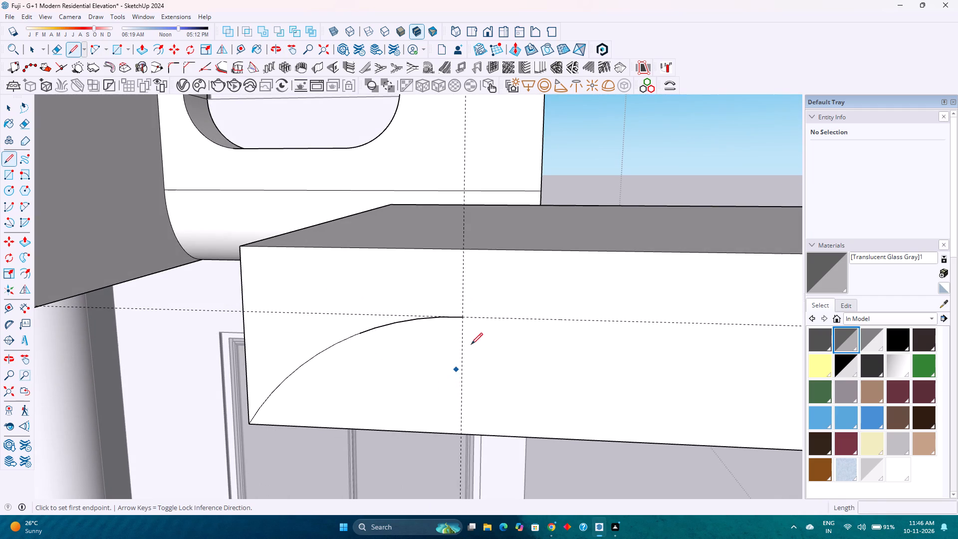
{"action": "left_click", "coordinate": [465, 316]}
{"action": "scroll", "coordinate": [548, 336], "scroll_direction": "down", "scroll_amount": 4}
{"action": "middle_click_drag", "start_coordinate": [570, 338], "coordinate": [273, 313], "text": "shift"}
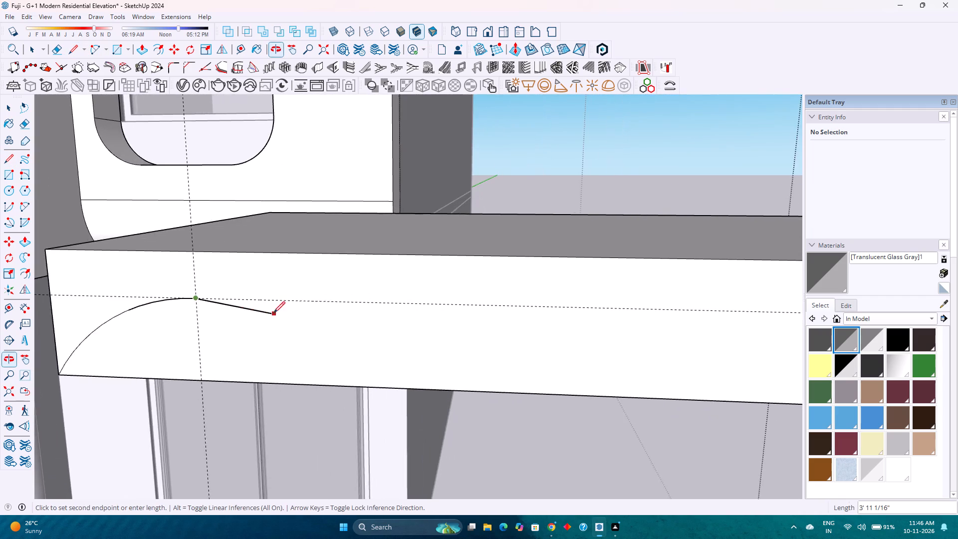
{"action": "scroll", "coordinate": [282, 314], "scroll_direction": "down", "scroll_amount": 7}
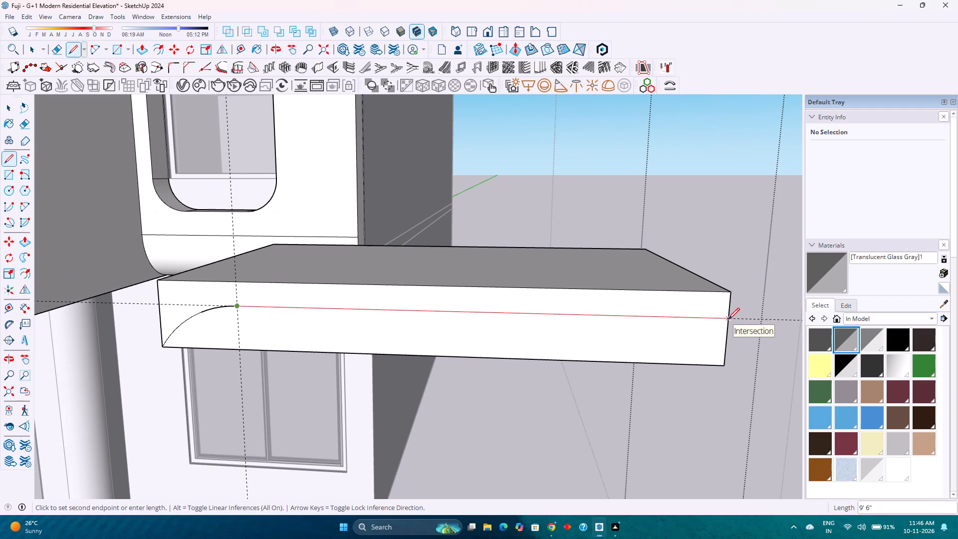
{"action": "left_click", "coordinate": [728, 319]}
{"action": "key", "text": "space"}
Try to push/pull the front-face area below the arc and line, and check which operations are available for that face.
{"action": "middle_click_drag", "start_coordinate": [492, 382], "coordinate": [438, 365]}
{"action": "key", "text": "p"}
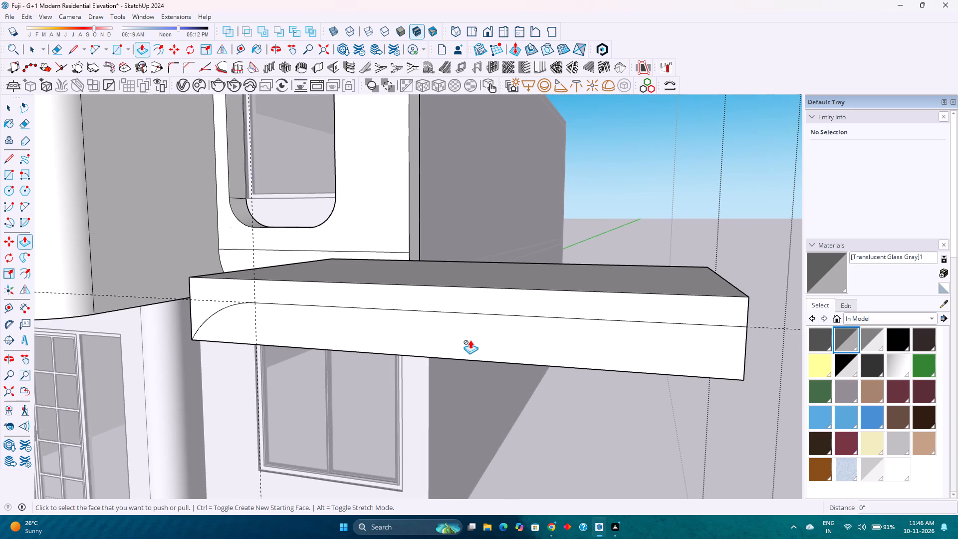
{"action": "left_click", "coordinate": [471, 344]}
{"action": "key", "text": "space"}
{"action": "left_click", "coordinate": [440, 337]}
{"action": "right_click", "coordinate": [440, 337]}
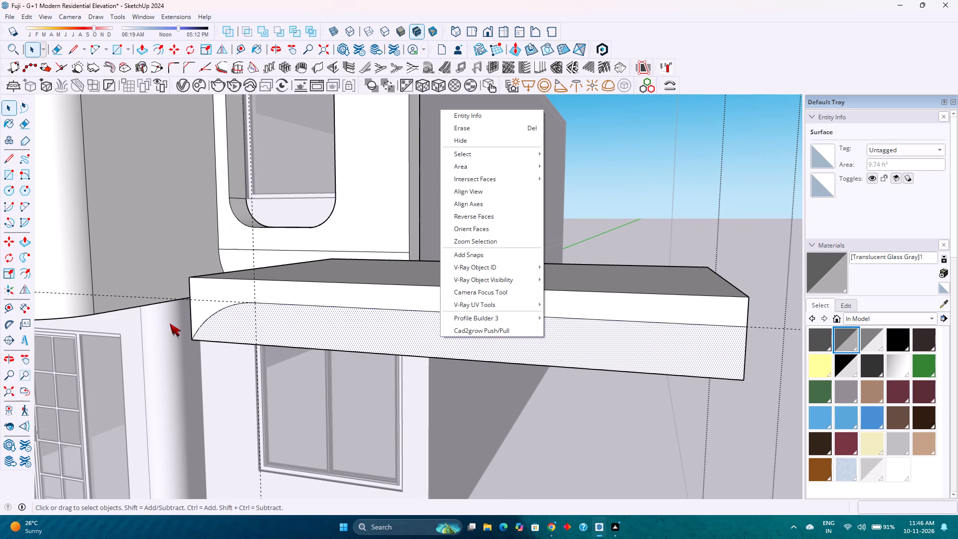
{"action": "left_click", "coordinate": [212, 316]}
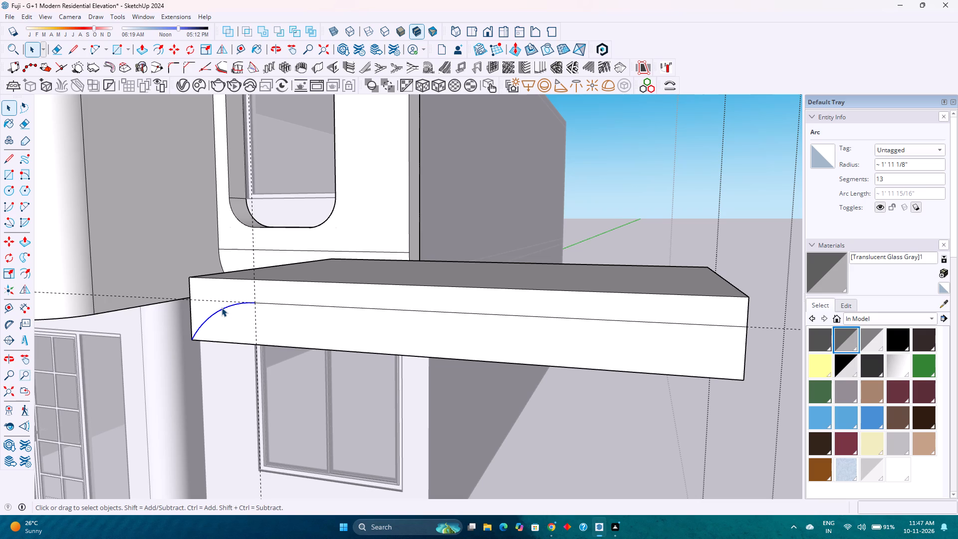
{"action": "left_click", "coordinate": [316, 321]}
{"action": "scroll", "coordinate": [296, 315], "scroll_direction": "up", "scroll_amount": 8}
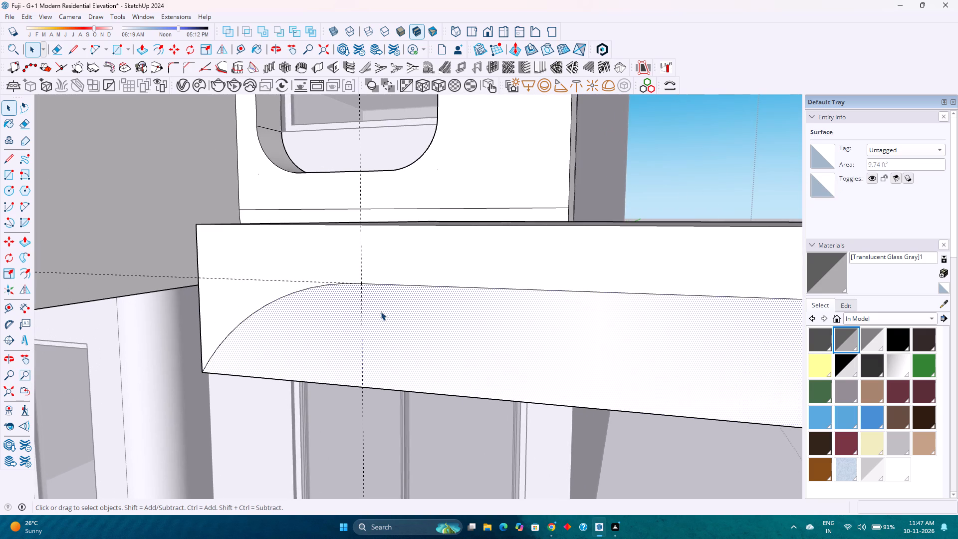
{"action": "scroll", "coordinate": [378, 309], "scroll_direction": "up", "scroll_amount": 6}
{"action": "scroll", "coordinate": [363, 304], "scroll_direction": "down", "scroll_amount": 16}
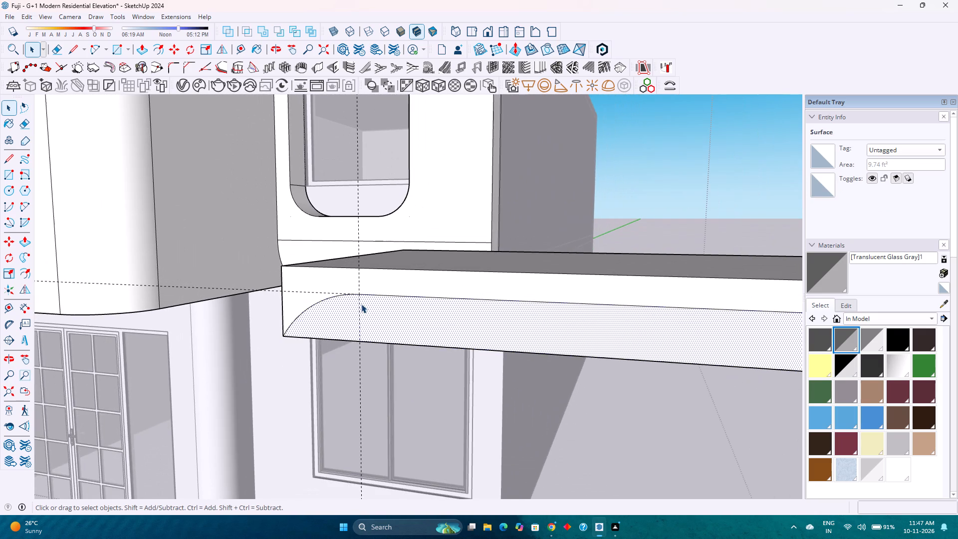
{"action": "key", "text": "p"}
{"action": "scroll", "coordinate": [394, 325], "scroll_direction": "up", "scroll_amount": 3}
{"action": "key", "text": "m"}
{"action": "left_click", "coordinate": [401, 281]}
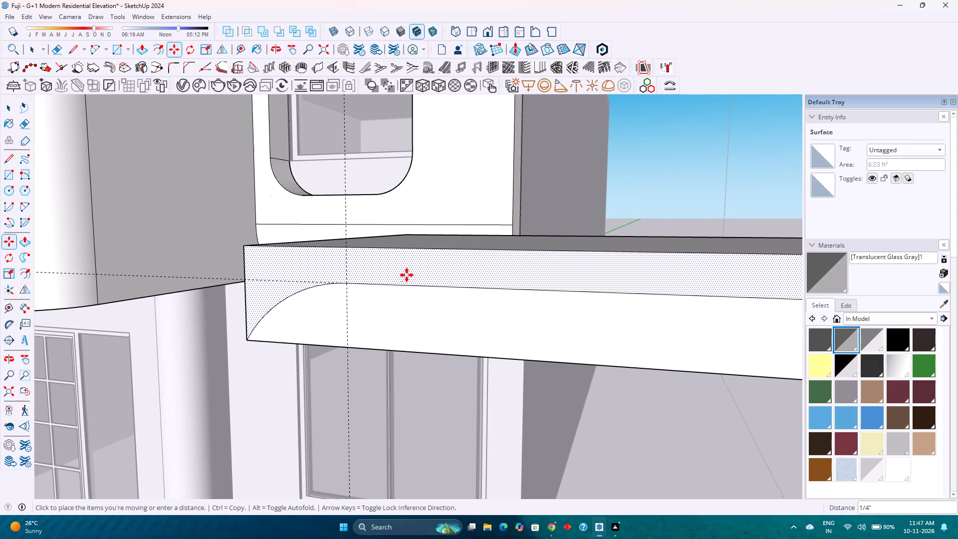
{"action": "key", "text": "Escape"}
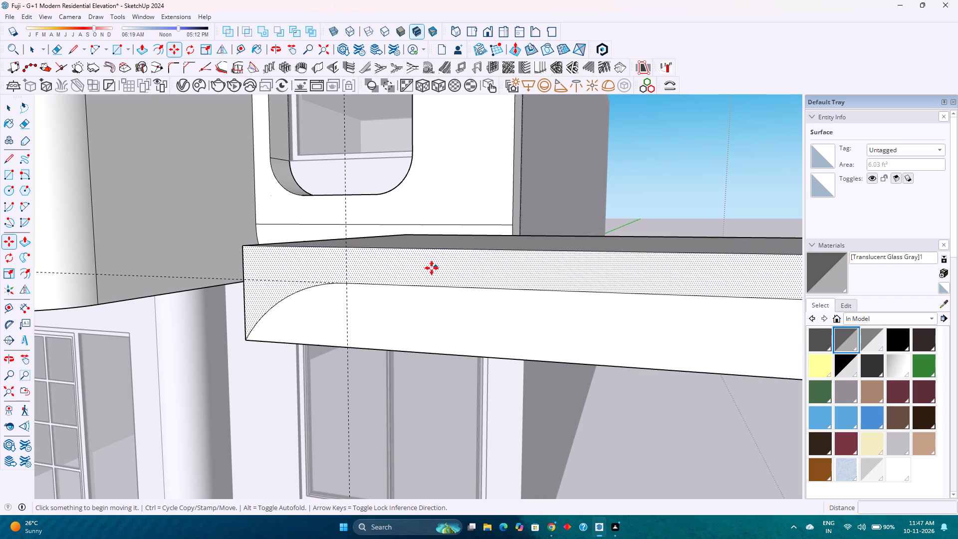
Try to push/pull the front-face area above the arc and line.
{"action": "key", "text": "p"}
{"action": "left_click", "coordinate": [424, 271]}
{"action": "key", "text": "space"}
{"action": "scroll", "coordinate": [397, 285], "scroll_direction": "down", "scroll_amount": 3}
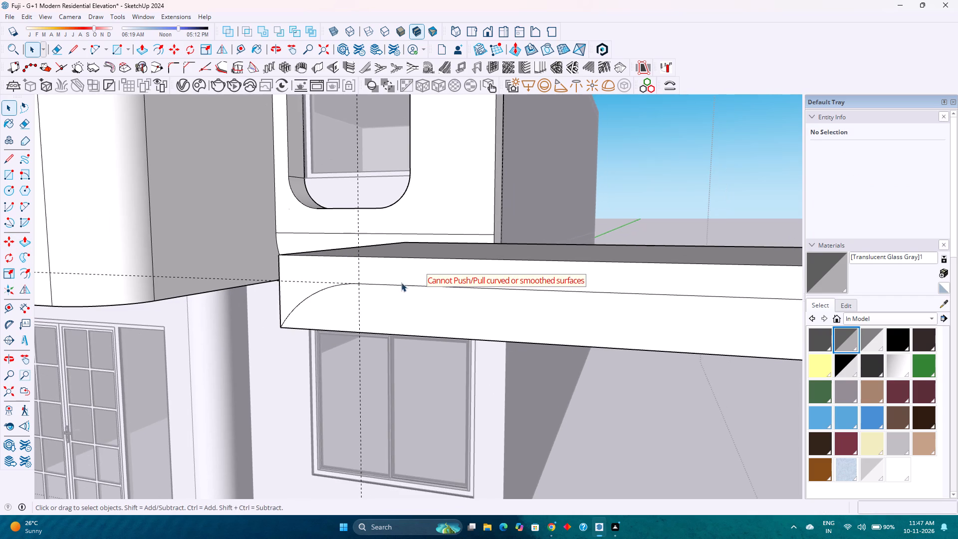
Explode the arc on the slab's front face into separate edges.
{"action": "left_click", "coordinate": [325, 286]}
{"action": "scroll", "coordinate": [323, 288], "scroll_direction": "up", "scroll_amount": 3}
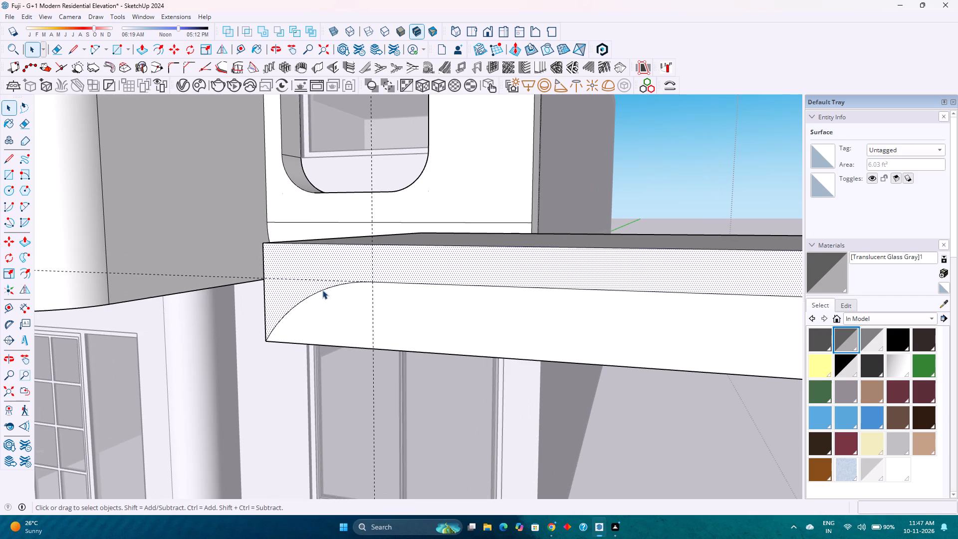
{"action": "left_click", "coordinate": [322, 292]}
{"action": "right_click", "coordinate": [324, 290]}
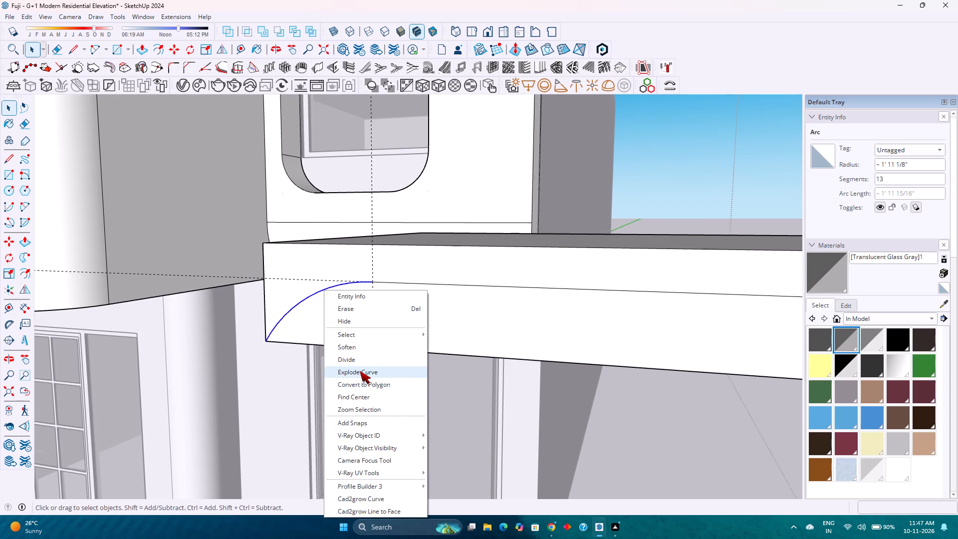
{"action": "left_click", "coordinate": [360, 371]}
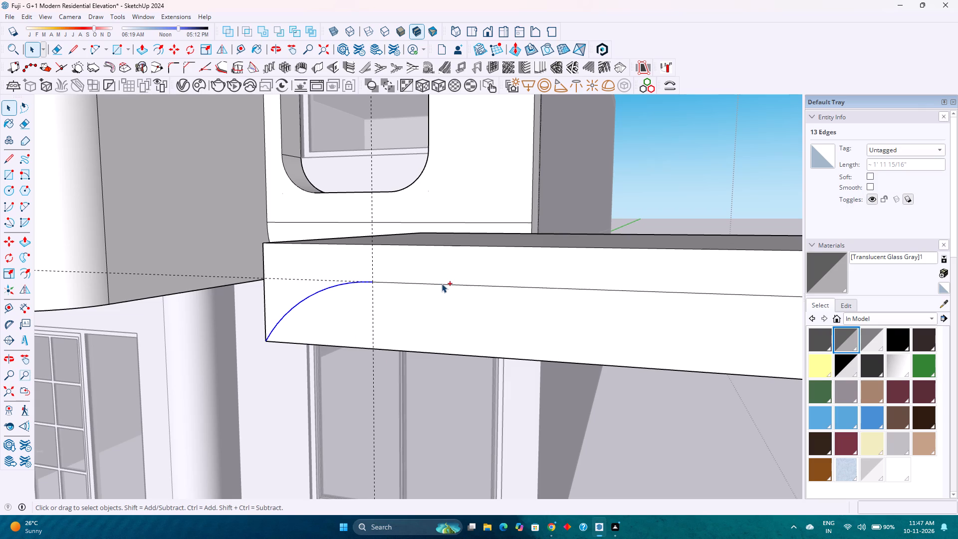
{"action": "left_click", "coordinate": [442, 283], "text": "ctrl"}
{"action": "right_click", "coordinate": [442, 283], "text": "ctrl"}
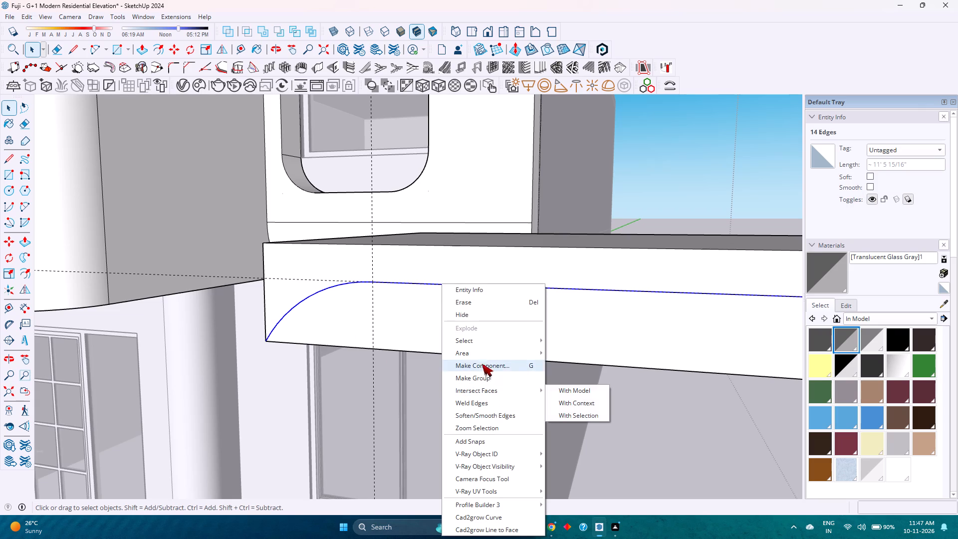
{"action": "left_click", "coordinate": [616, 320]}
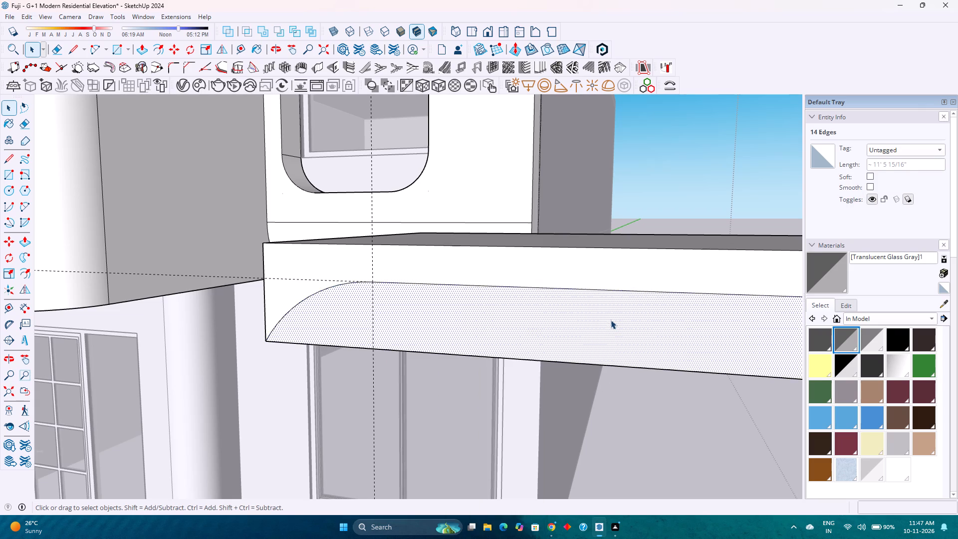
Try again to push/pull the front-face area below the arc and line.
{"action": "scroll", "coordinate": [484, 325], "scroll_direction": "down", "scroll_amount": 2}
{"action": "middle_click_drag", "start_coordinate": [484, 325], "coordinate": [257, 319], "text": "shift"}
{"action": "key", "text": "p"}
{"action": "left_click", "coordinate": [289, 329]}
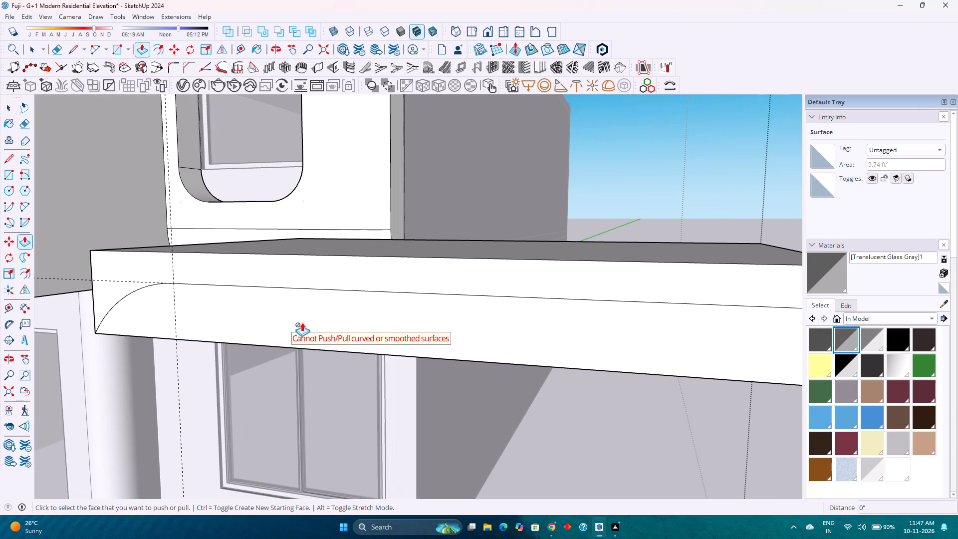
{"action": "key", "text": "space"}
Examine the area below the arc and line and the slab around it from above and from underneath.
{"action": "left_click", "coordinate": [303, 321]}
{"action": "right_click", "coordinate": [303, 321]}
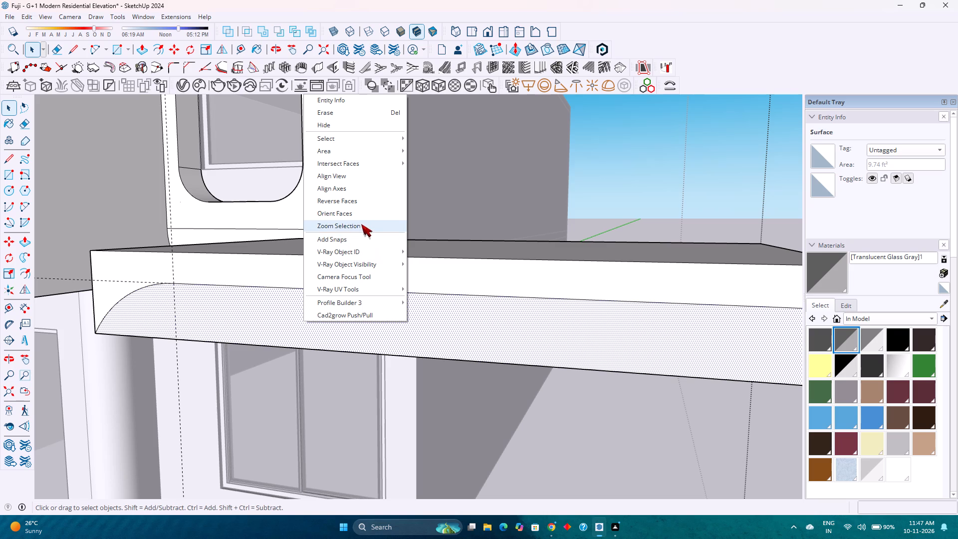
{"action": "scroll", "coordinate": [261, 300], "scroll_direction": "down", "scroll_amount": 3}
{"action": "middle_click_drag", "start_coordinate": [261, 300], "coordinate": [366, 402]}
{"action": "scroll", "coordinate": [362, 385], "scroll_direction": "down", "scroll_amount": 4}
{"action": "middle_click_drag", "start_coordinate": [356, 385], "coordinate": [467, 429]}
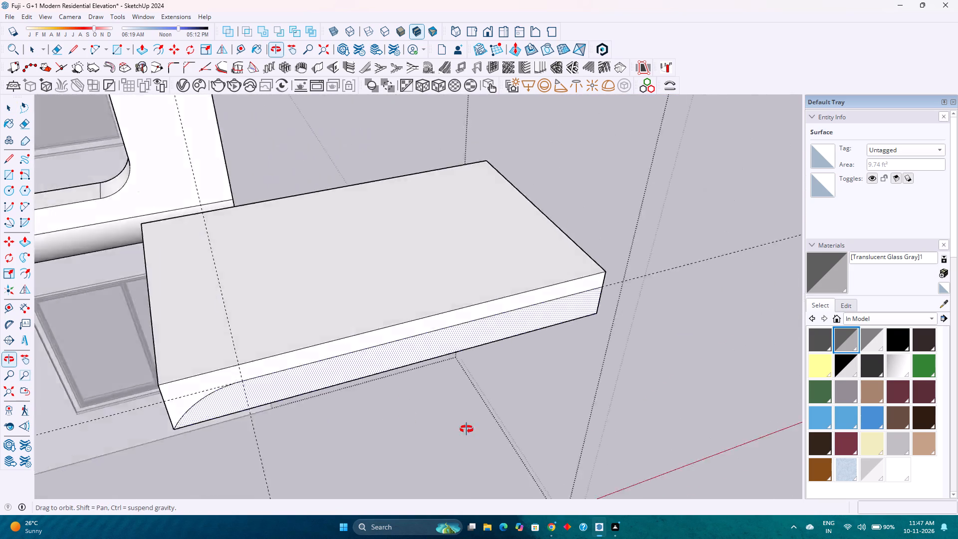
{"action": "middle_click_drag", "start_coordinate": [467, 429], "coordinate": [633, 411]}
{"action": "scroll", "coordinate": [592, 371], "scroll_direction": "down", "scroll_amount": 4}
{"action": "scroll", "coordinate": [459, 431], "scroll_direction": "up", "scroll_amount": 1}
{"action": "middle_click_drag", "start_coordinate": [456, 430], "coordinate": [452, 367], "text": "shift"}
{"action": "scroll", "coordinate": [457, 405], "scroll_direction": "up", "scroll_amount": 2}
{"action": "scroll", "coordinate": [417, 392], "scroll_direction": "up", "scroll_amount": 1}
{"action": "middle_click_drag", "start_coordinate": [417, 392], "coordinate": [207, 515]}
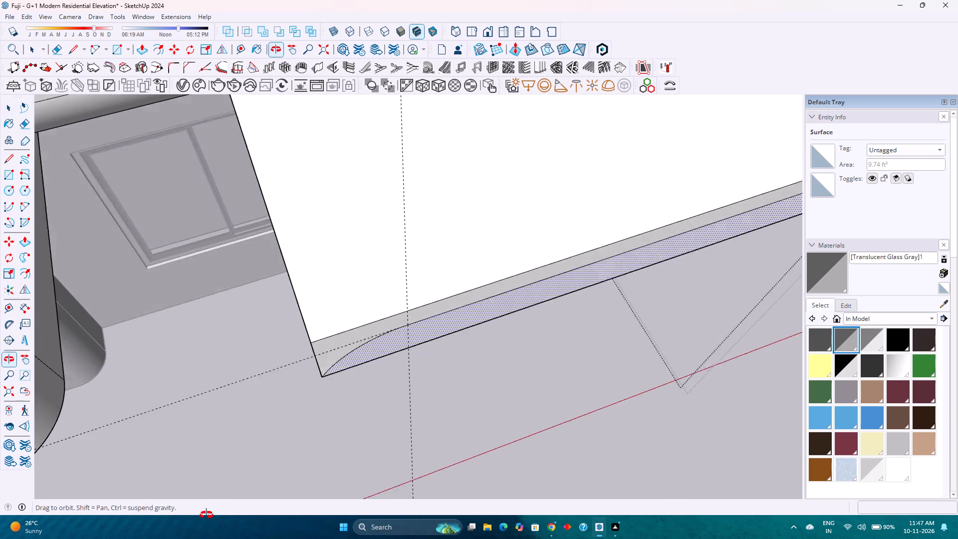
{"action": "middle_click_drag", "start_coordinate": [207, 515], "coordinate": [179, 538]}
{"action": "middle_click_drag", "start_coordinate": [320, 335], "coordinate": [313, 378]}
{"action": "scroll", "coordinate": [315, 398], "scroll_direction": "up", "scroll_amount": 1}
{"action": "middle_click", "coordinate": [313, 378]}
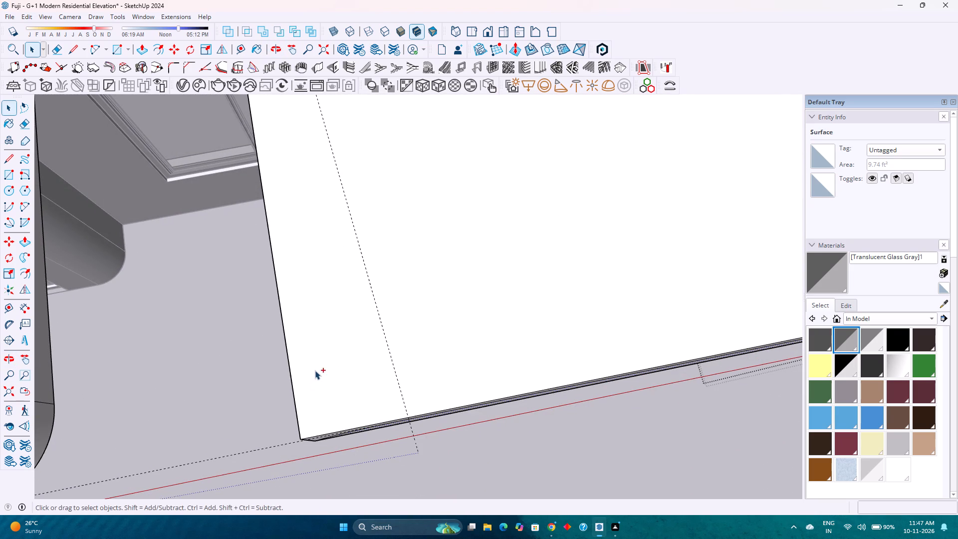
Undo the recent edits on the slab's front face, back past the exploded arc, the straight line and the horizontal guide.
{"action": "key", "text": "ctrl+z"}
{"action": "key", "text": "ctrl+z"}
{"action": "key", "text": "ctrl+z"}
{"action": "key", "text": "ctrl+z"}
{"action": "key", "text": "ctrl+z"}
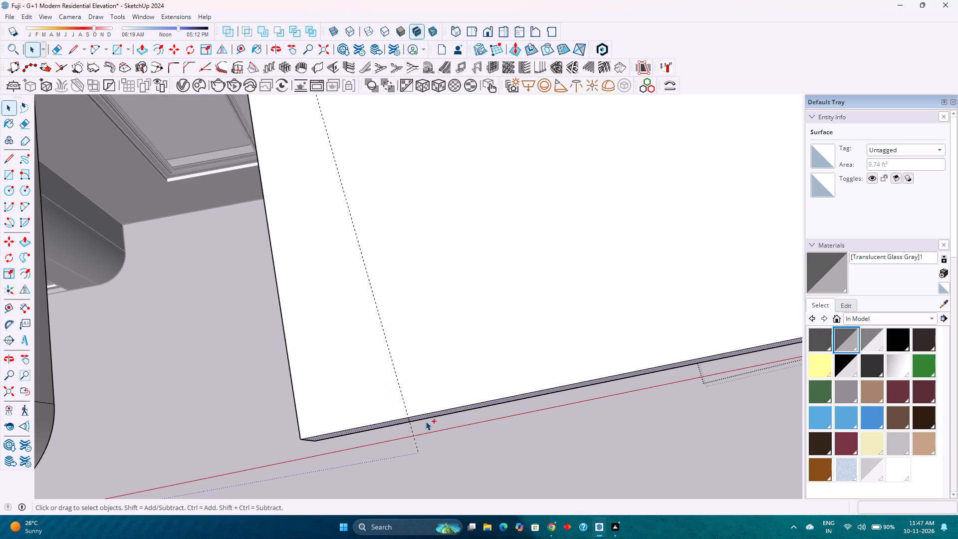
Undo the earlier slab edits, back past the separate panel, its front-face arcs and guides, and the loose curved outlines.
{"action": "key", "text": "ctrl+z"}
{"action": "key", "text": "ctrl+z"}
{"action": "key", "text": "ctrl+z"}
{"action": "key", "text": "ctrl+z"}
{"action": "key", "text": "ctrl+z"}
{"action": "key", "text": "ctrl+z"}
{"action": "key", "text": "ctrl+z"}
{"action": "key", "text": "ctrl+z"}
{"action": "key", "text": "ctrl+z"}
{"action": "key", "text": "ctrl+z"}
{"action": "key", "text": "ctrl+z"}
{"action": "key", "text": "ctrl+z"}
{"action": "key", "text": "ctrl+z"}
{"action": "key", "text": "ctrl+z"}
{"action": "key", "text": "ctrl+z"}
{"action": "middle_click_drag", "start_coordinate": [428, 421], "coordinate": [419, 344], "text": "ctrl"}
{"action": "key", "text": "ctrl+z"}
{"action": "key", "text": "ctrl+z"}
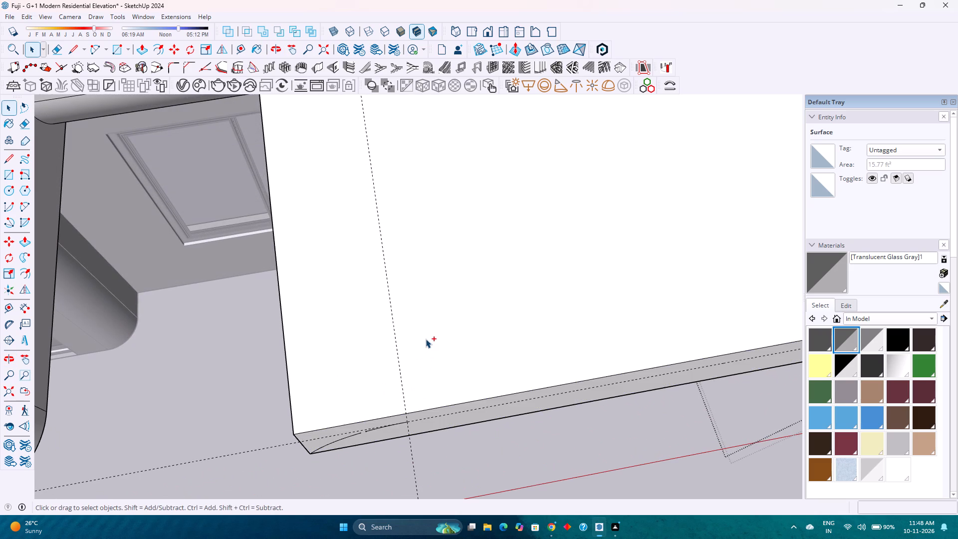
{"action": "key", "text": "ctrl+z"}
{"action": "key", "text": "ctrl+z"}
{"action": "key", "text": "ctrl+z"}
{"action": "key", "text": "ctrl+z"}
{"action": "key", "text": "ctrl+z"}
{"action": "key", "text": "ctrl+z"}
{"action": "key", "text": "ctrl+z"}
{"action": "key", "text": "ctrl+z"}
{"action": "key", "text": "ctrl+z"}
{"action": "key", "text": "ctrl+z"}
{"action": "key", "text": "ctrl+z"}
{"action": "key", "text": "ctrl+z"}
{"action": "key", "text": "ctrl+z"}
{"action": "key", "text": "ctrl+z"}
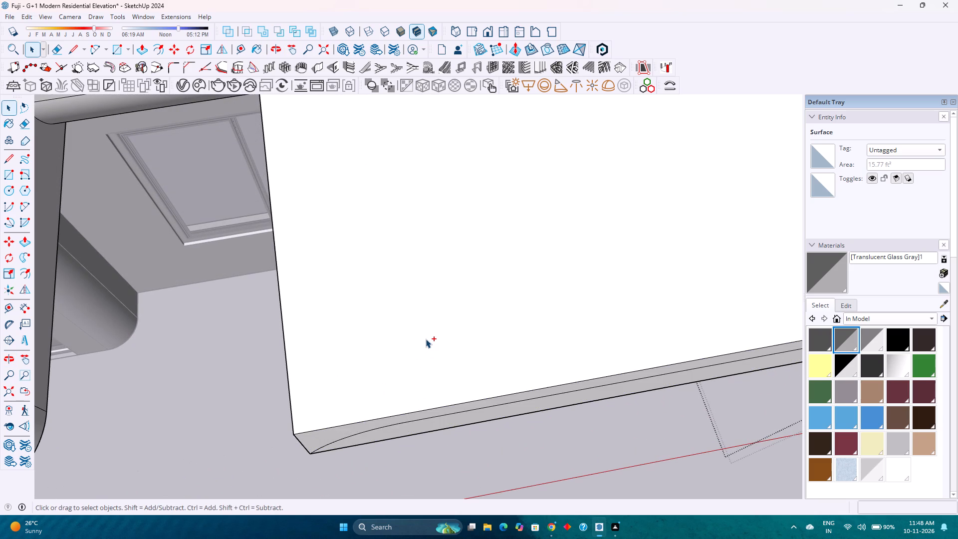
{"action": "key", "text": "ctrl+z"}
{"action": "key", "text": "ctrl+z"}
{"action": "key", "text": "ctrl+z"}
{"action": "key", "text": "ctrl+z"}
{"action": "key", "text": "ctrl+z"}
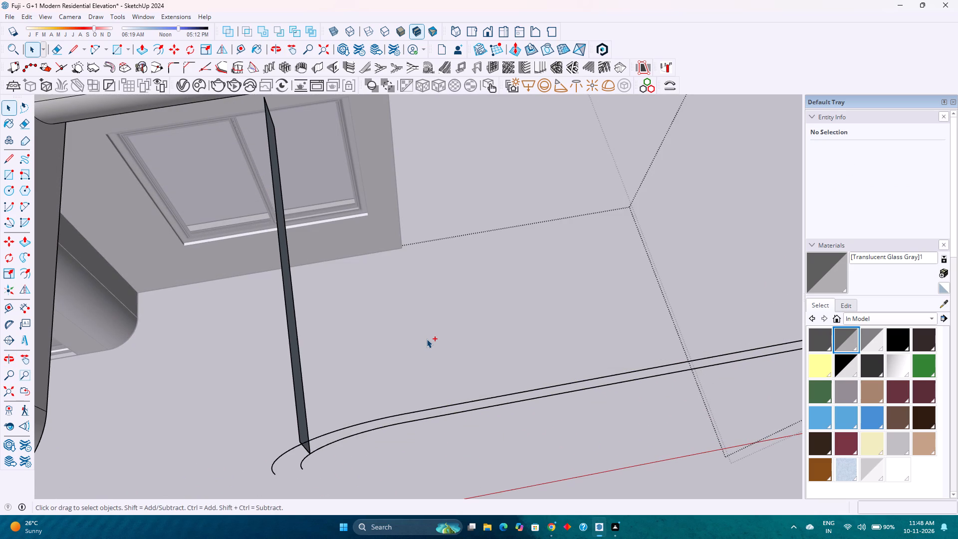
{"action": "key", "text": "ctrl+z"}
{"action": "key", "text": "ctrl+z"}
{"action": "key", "text": "ctrl+z"}
{"action": "key", "text": "ctrl+z"}
{"action": "key", "text": "ctrl+z"}
{"action": "key", "text": "ctrl+z"}
Leave the slab group and place a horizontal guide 6" below the upper edge of the projecting slab's front face.
{"action": "scroll", "coordinate": [435, 356], "scroll_direction": "down", "scroll_amount": 3}
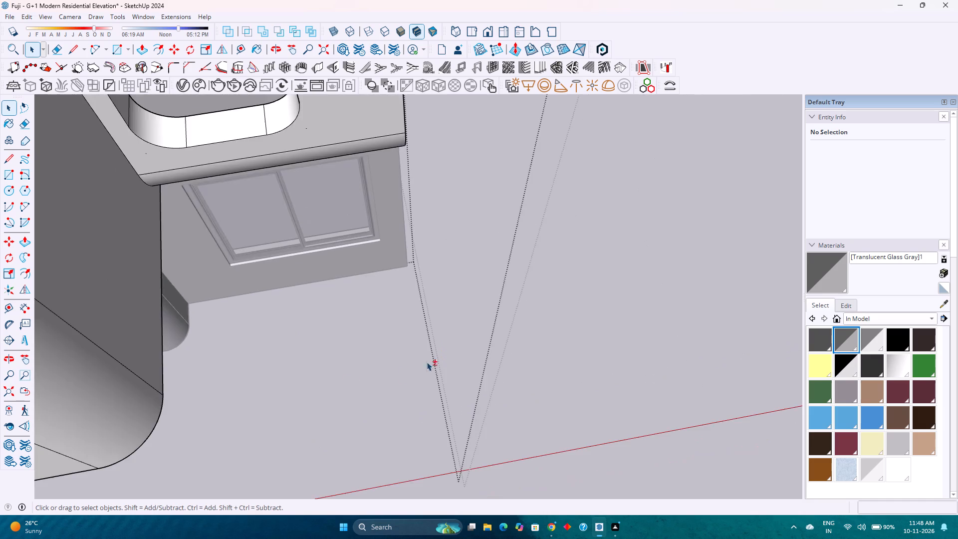
{"action": "middle_click_drag", "start_coordinate": [353, 369], "coordinate": [658, 248], "text": "shift"}
{"action": "scroll", "coordinate": [676, 245], "scroll_direction": "down", "scroll_amount": 5}
{"action": "middle_click_drag", "start_coordinate": [397, 324], "coordinate": [420, 281], "text": "shift"}
{"action": "middle_click", "coordinate": [422, 278], "text": "shift"}
{"action": "scroll", "coordinate": [373, 301], "scroll_direction": "up", "scroll_amount": 3}
{"action": "middle_click_drag", "start_coordinate": [352, 294], "coordinate": [393, 370], "text": "shift"}
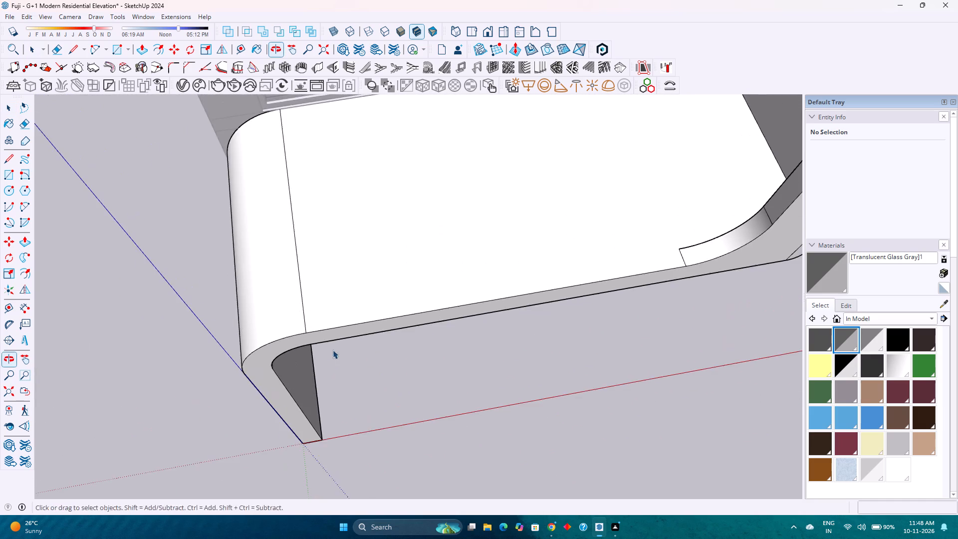
{"action": "middle_click_drag", "start_coordinate": [332, 349], "coordinate": [297, 238]}
{"action": "middle_click", "coordinate": [297, 237]}
{"action": "scroll", "coordinate": [300, 228], "scroll_direction": "up", "scroll_amount": 1}
{"action": "scroll", "coordinate": [303, 222], "scroll_direction": "down", "scroll_amount": 4}
{"action": "middle_click_drag", "start_coordinate": [316, 221], "coordinate": [310, 339], "text": "shift"}
{"action": "middle_click_drag", "start_coordinate": [309, 340], "coordinate": [332, 232]}
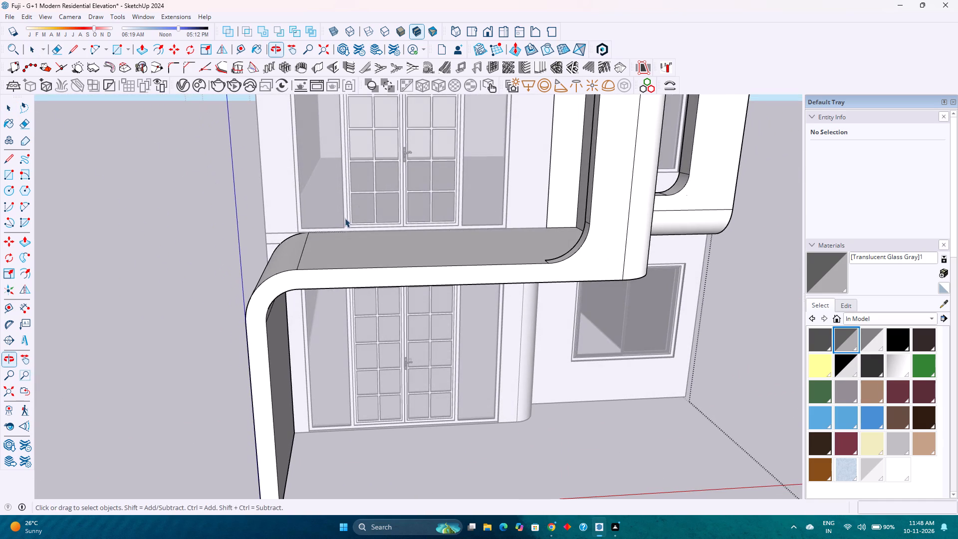
{"action": "left_click", "coordinate": [383, 276]}
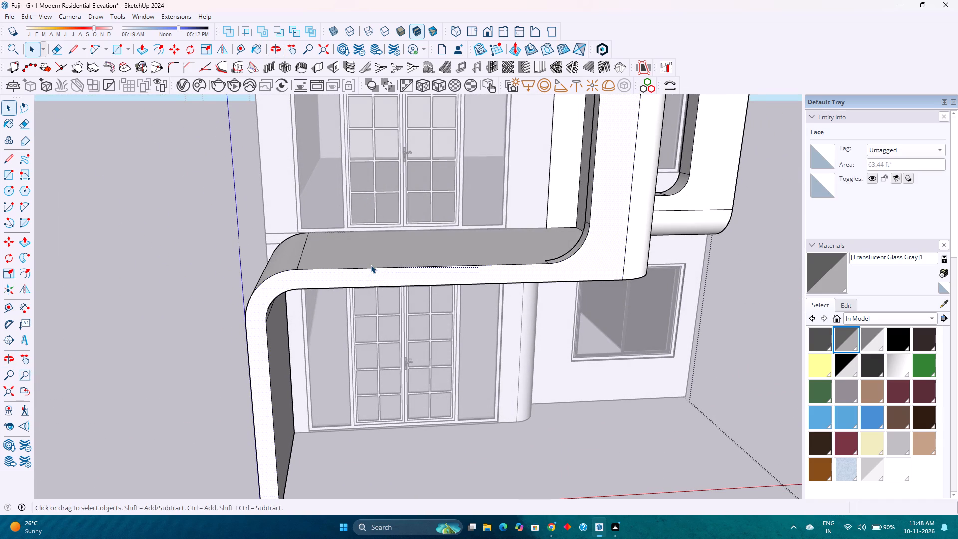
{"action": "key", "text": "Escape"}
{"action": "left_click", "coordinate": [371, 265]}
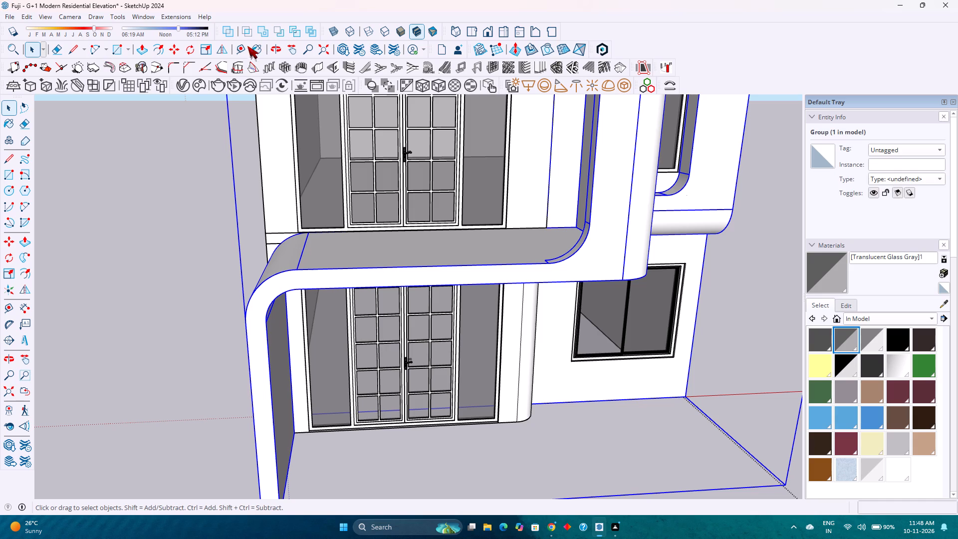
{"action": "left_click", "coordinate": [239, 45]}
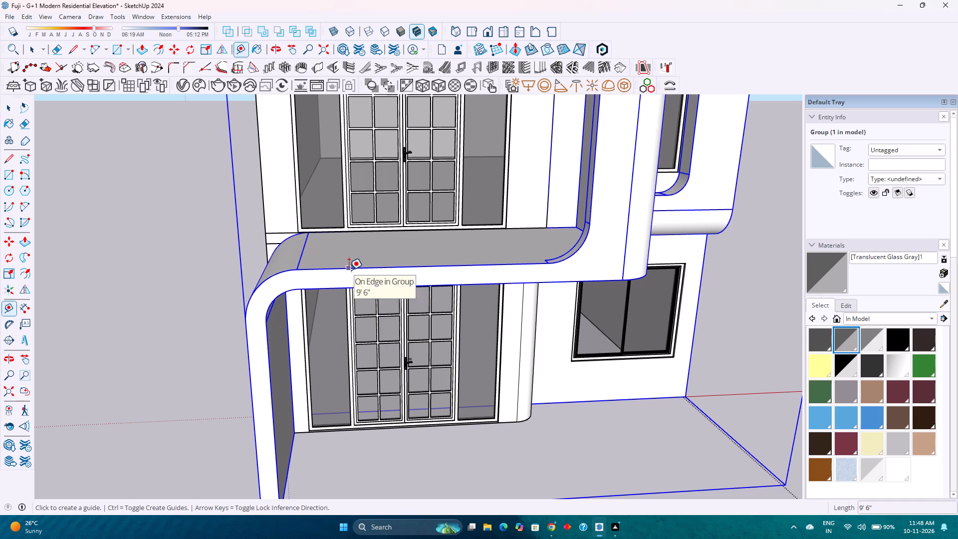
{"action": "left_click", "coordinate": [349, 269]}
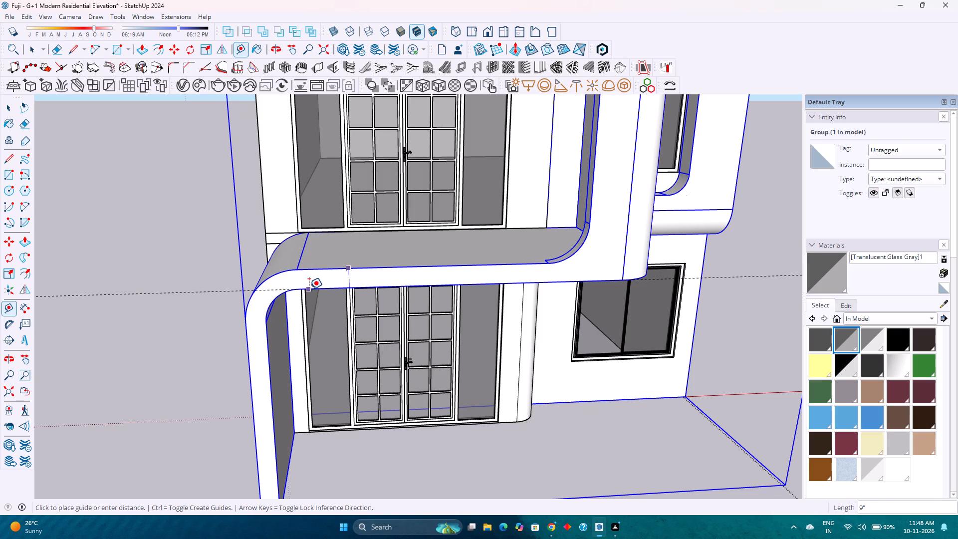
{"action": "key", "text": "6"}
{"action": "key", "text": "Return"}
Place a vertical guide 12' 6" from the far vertical edge, through the end of the slab's rounded outer corner.
{"action": "scroll", "coordinate": [248, 294], "scroll_direction": "up", "scroll_amount": 7}
{"action": "scroll", "coordinate": [248, 291], "scroll_direction": "down", "scroll_amount": 2}
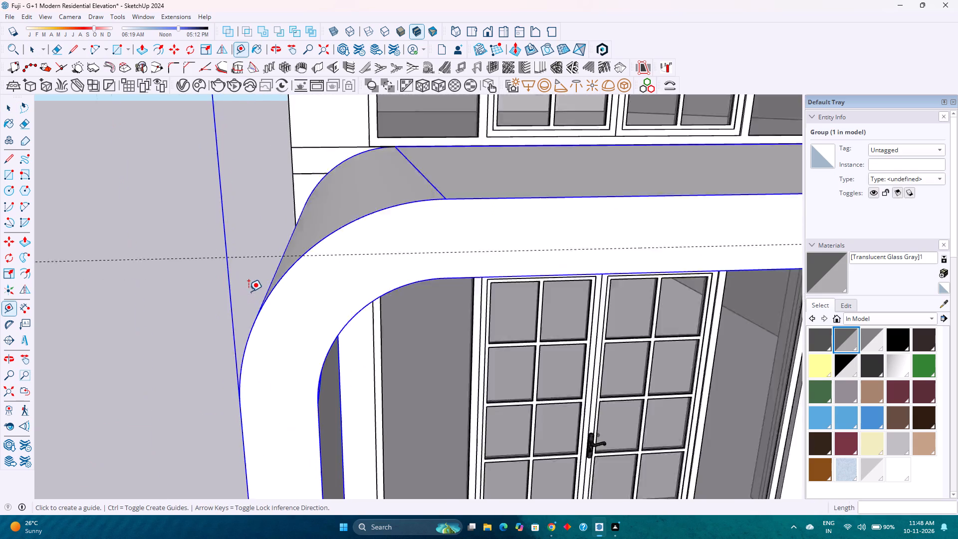
{"action": "scroll", "coordinate": [248, 291], "scroll_direction": "down", "scroll_amount": 2}
{"action": "scroll", "coordinate": [345, 261], "scroll_direction": "down", "scroll_amount": 5}
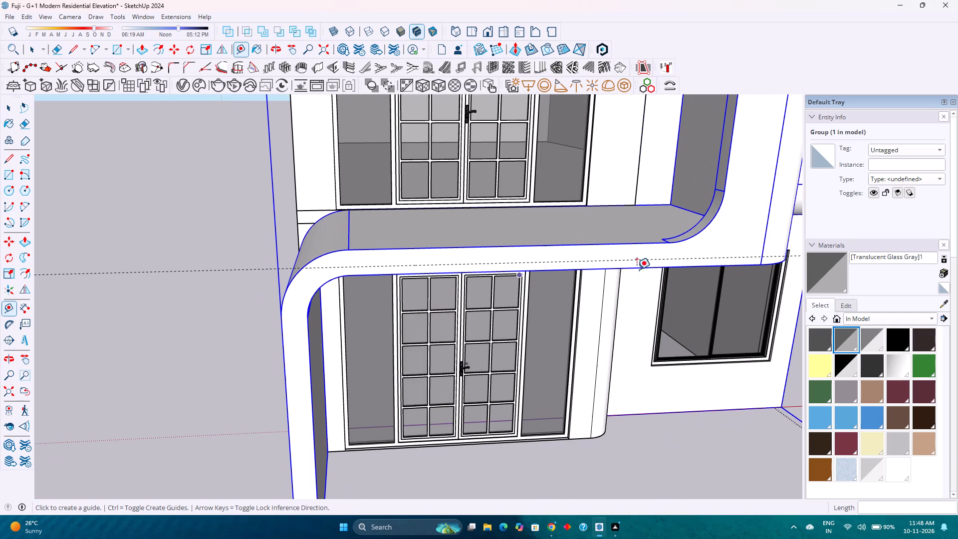
{"action": "scroll", "coordinate": [744, 251], "scroll_direction": "up", "scroll_amount": 1}
{"action": "left_click", "coordinate": [767, 236]}
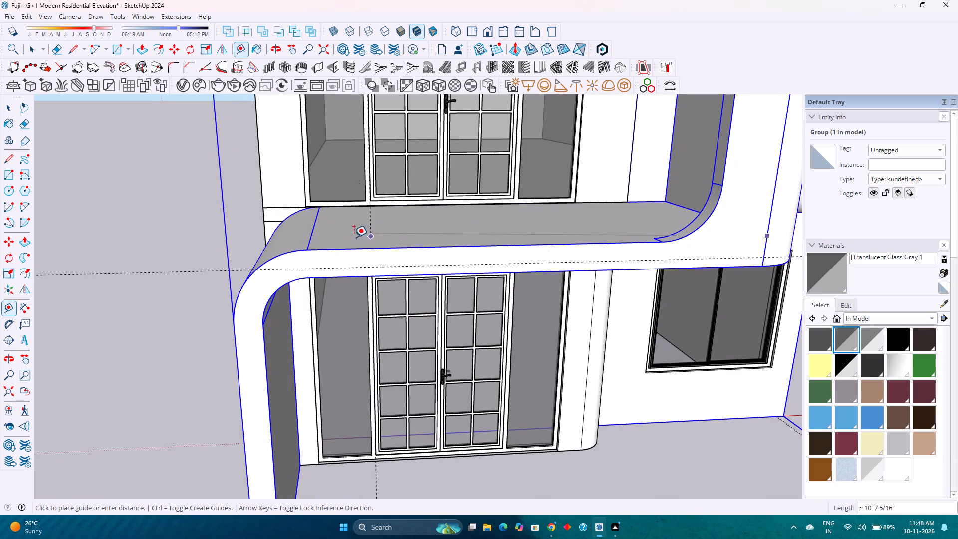
{"action": "left_click", "coordinate": [312, 252]}
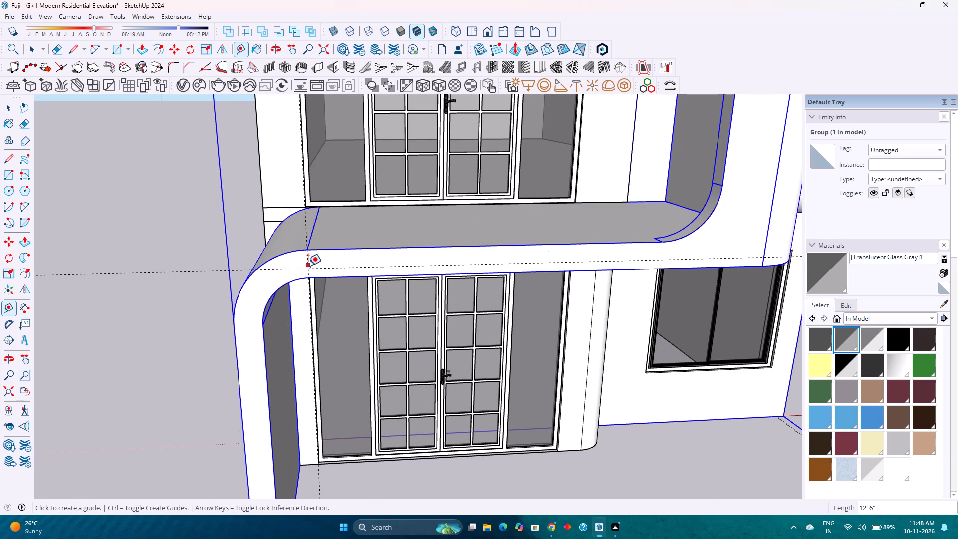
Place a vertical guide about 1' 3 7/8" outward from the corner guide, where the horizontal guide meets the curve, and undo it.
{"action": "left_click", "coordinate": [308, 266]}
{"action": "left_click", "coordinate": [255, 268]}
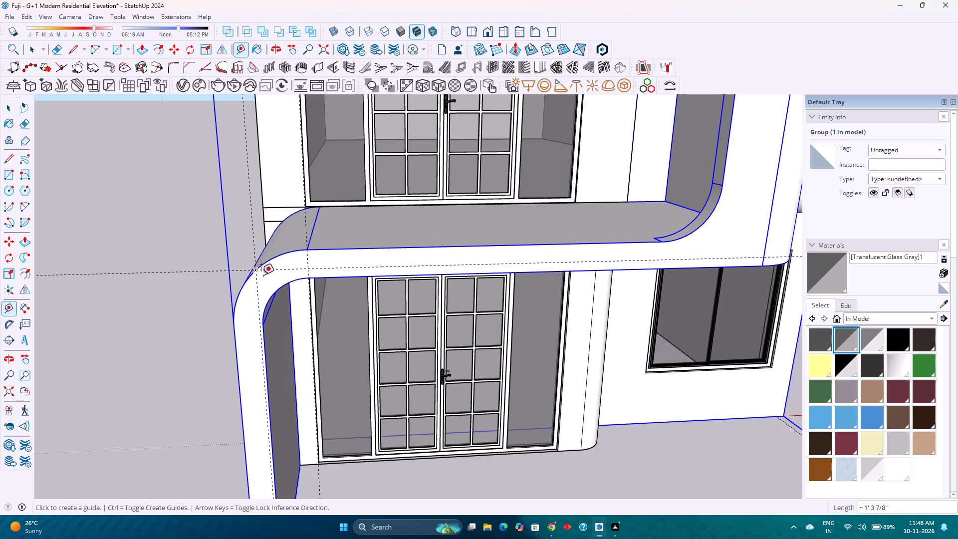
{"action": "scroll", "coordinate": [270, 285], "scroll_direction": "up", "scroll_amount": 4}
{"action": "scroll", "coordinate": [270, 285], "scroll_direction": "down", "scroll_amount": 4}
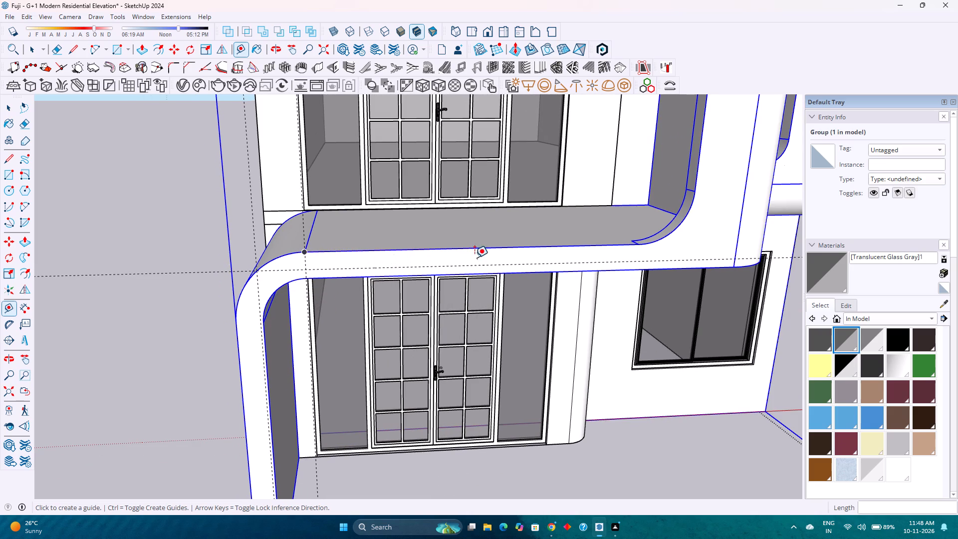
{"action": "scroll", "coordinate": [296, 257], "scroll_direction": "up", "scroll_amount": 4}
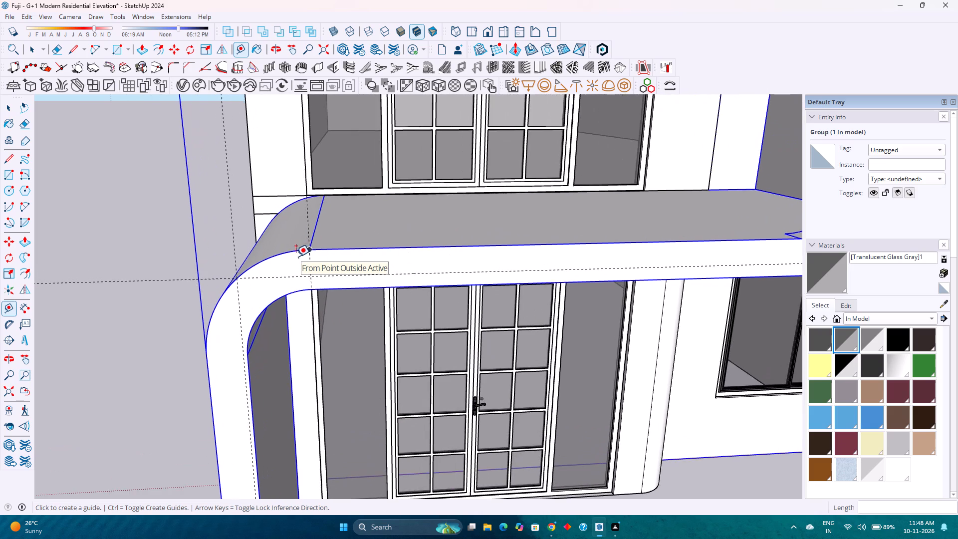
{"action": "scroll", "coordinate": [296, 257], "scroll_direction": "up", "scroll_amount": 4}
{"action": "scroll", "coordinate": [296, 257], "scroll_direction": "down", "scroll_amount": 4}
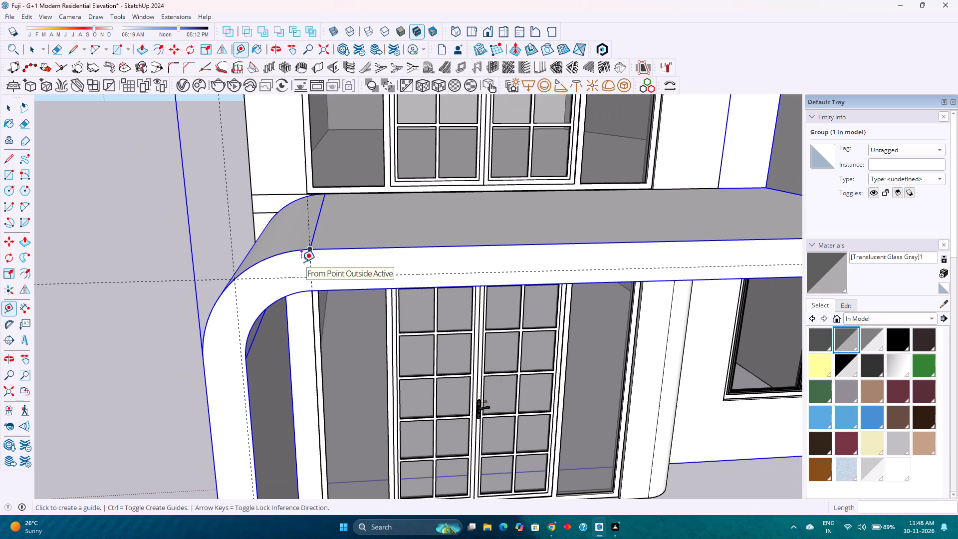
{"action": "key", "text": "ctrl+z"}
Add another horizontal guide from the slab's upper front edge, locked to the vertical axis with an offset of 6".
{"action": "left_click", "coordinate": [345, 277]}
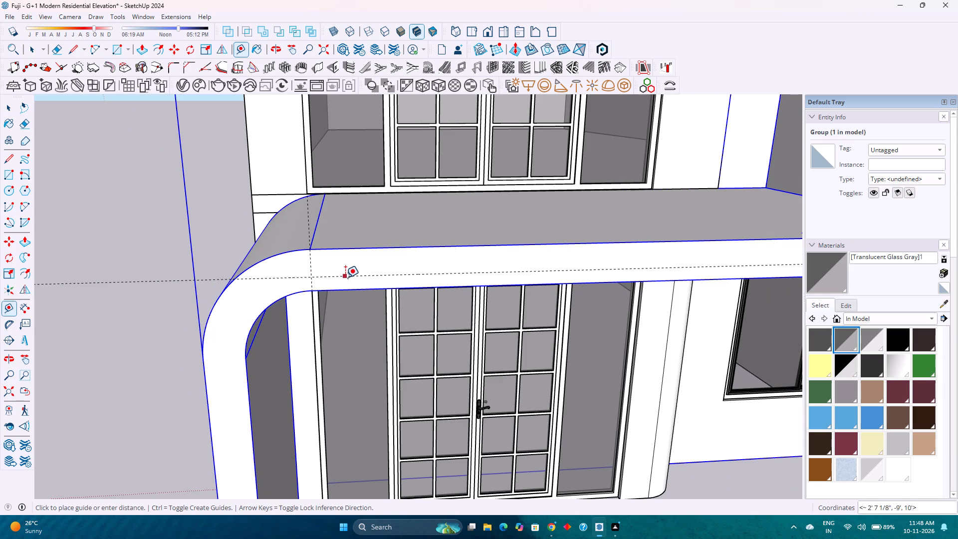
{"action": "key", "text": "Escape"}
{"action": "left_click", "coordinate": [371, 246]}
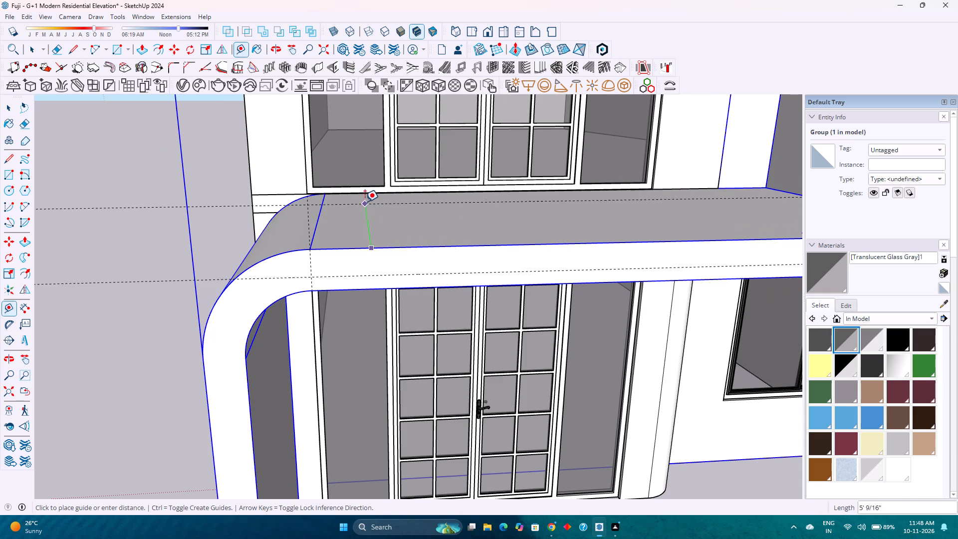
{"action": "key", "text": "Up"}
{"action": "key", "text": "6"}
{"action": "key", "text": "Return"}
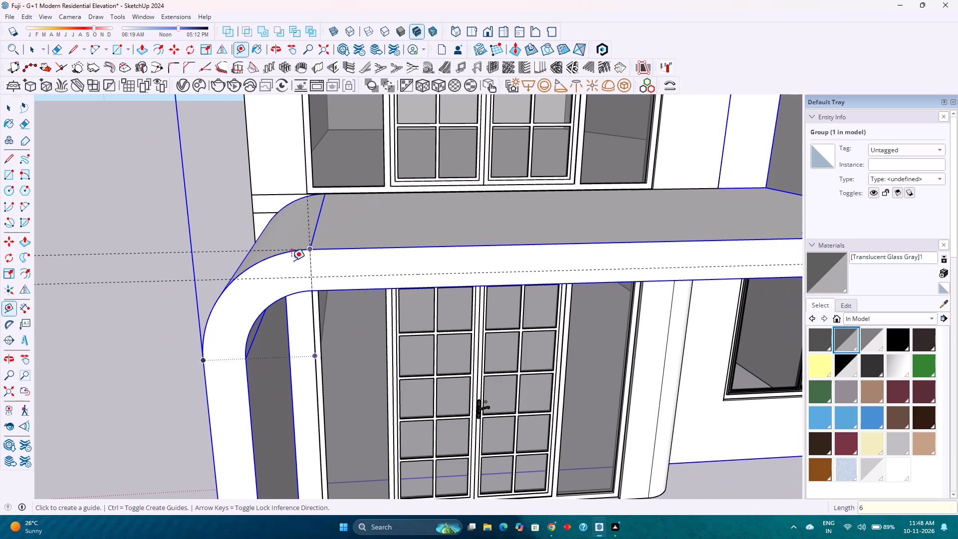
Place a vertical guide about 1' 3 7/8" outward from the corner guide, through the horizontal guide's crossing with the outer curve.
{"action": "scroll", "coordinate": [248, 281], "scroll_direction": "up", "scroll_amount": 3}
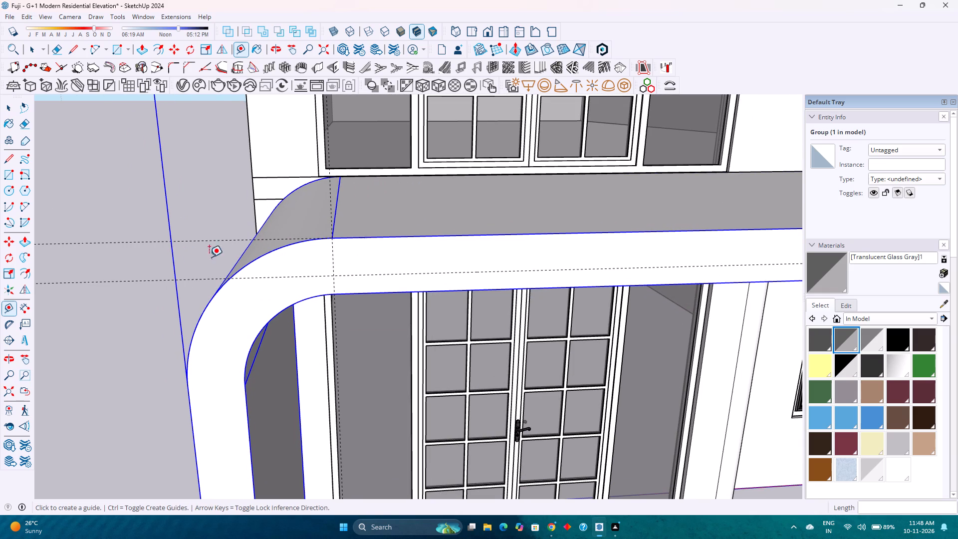
{"action": "left_click", "coordinate": [334, 259]}
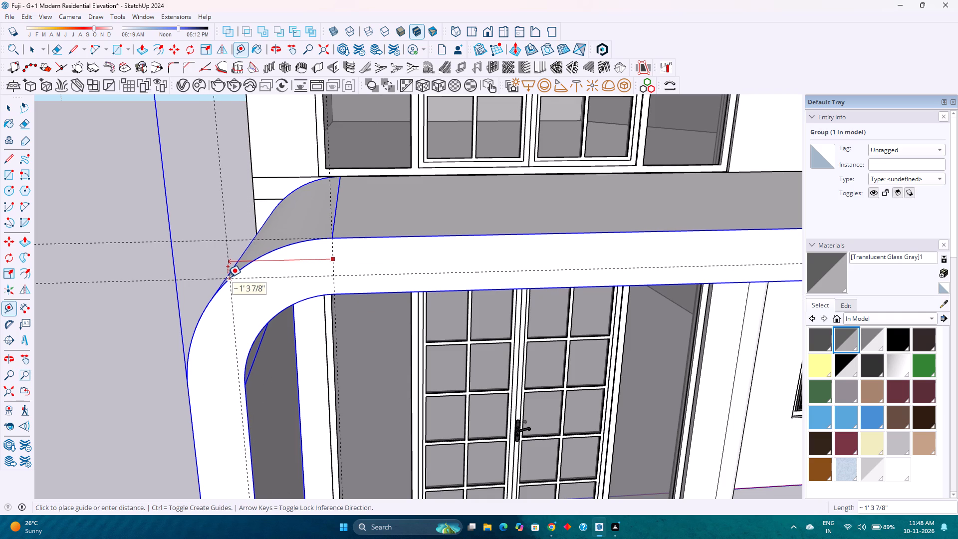
{"action": "left_click", "coordinate": [225, 278]}
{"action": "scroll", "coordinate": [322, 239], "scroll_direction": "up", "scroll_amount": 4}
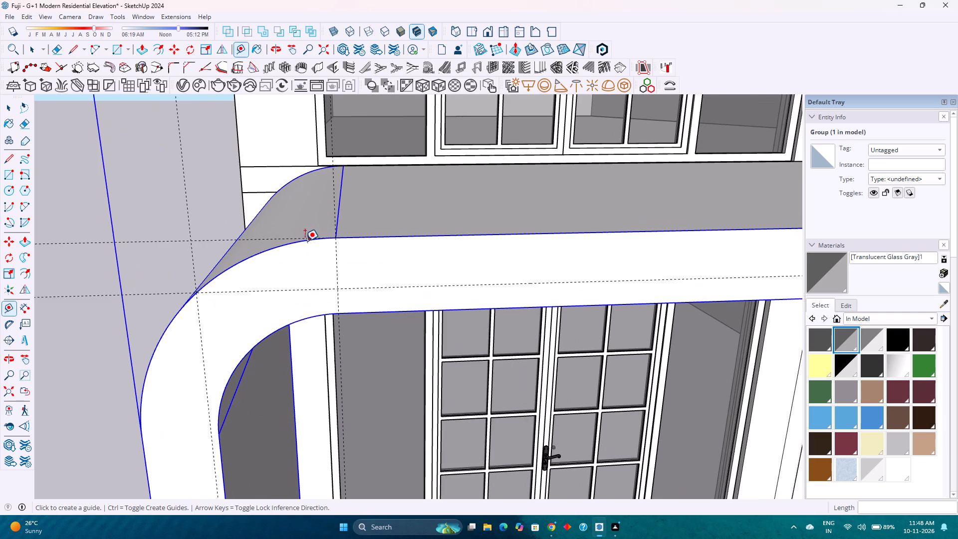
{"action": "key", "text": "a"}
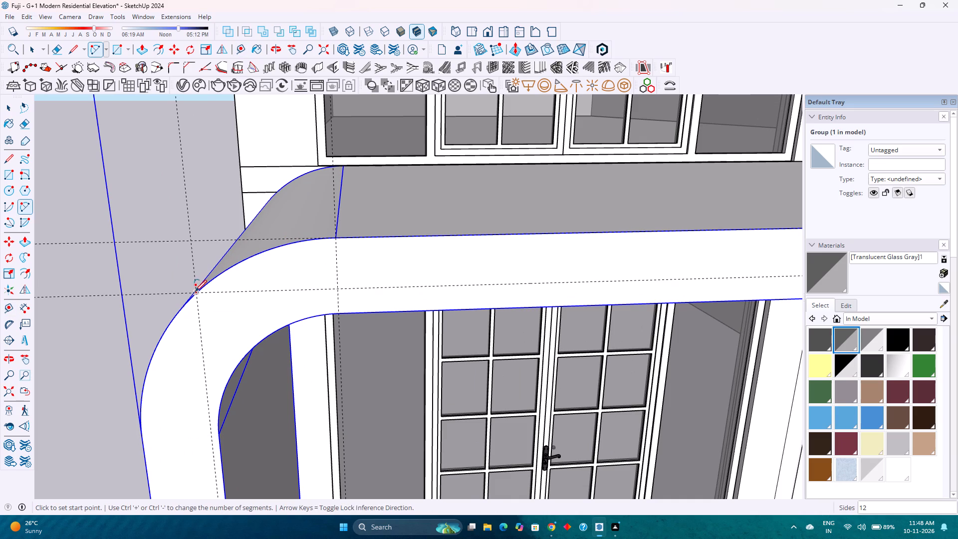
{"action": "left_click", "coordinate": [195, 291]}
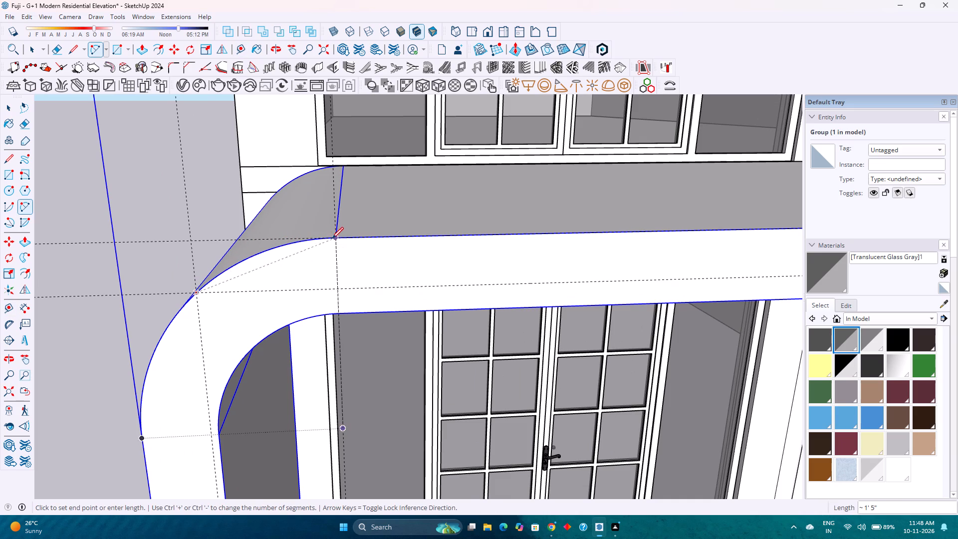
Draw a line about 9' 7" long along the slab's upper front edge, from the rounded corner's end to the inner curve.
{"action": "key", "text": "l"}
{"action": "left_click", "coordinate": [335, 237]}
{"action": "scroll", "coordinate": [457, 232], "scroll_direction": "down", "scroll_amount": 9}
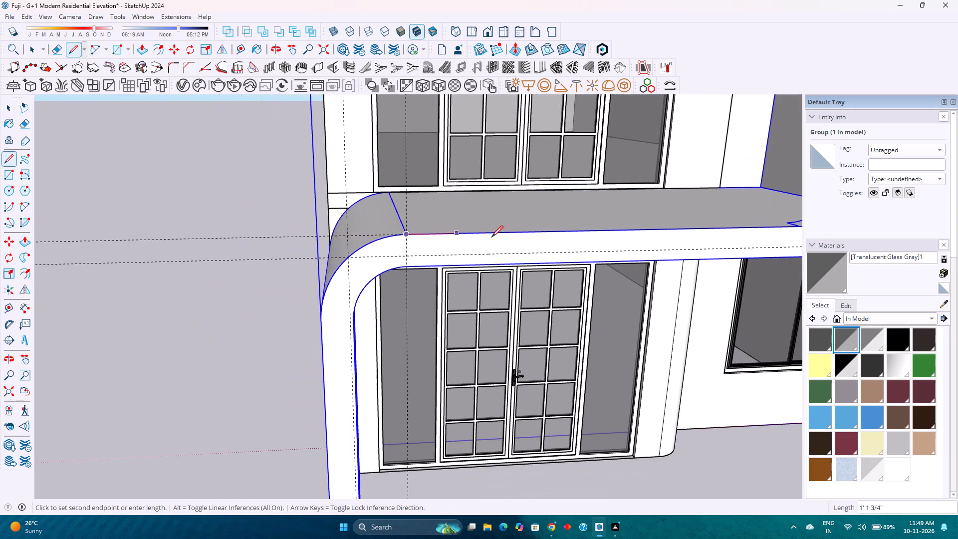
{"action": "middle_click_drag", "start_coordinate": [582, 228], "coordinate": [330, 223], "text": "shift"}
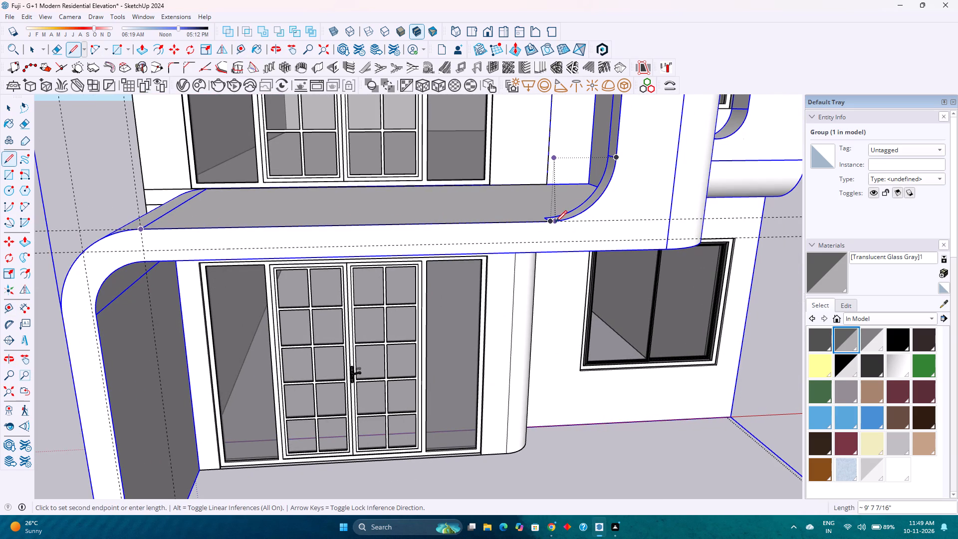
{"action": "left_click", "coordinate": [555, 222]}
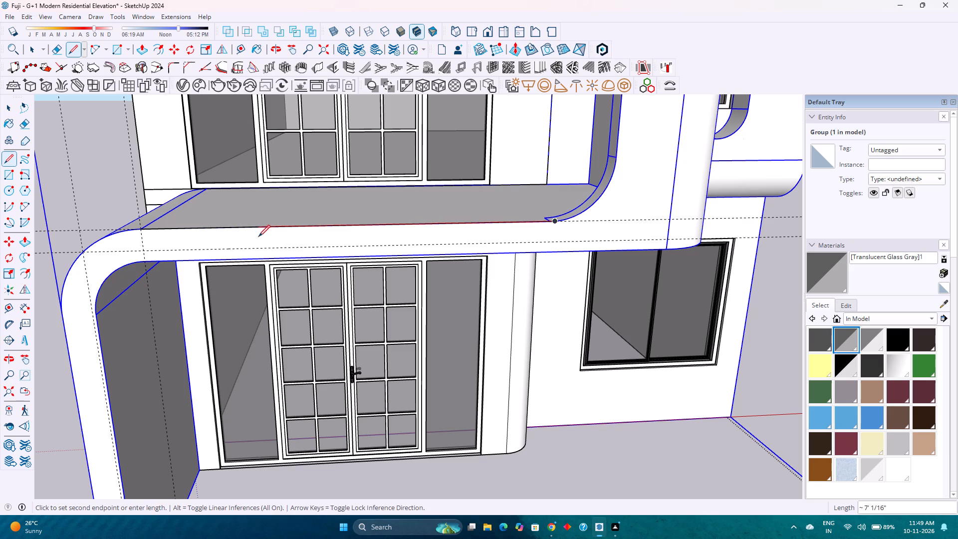
Draw a tangent arc with a chord of about 1' 5" along the outer corner, from the guide crossing to the line's start.
{"action": "key", "text": "a"}
{"action": "scroll", "coordinate": [79, 249], "scroll_direction": "up", "scroll_amount": 5}
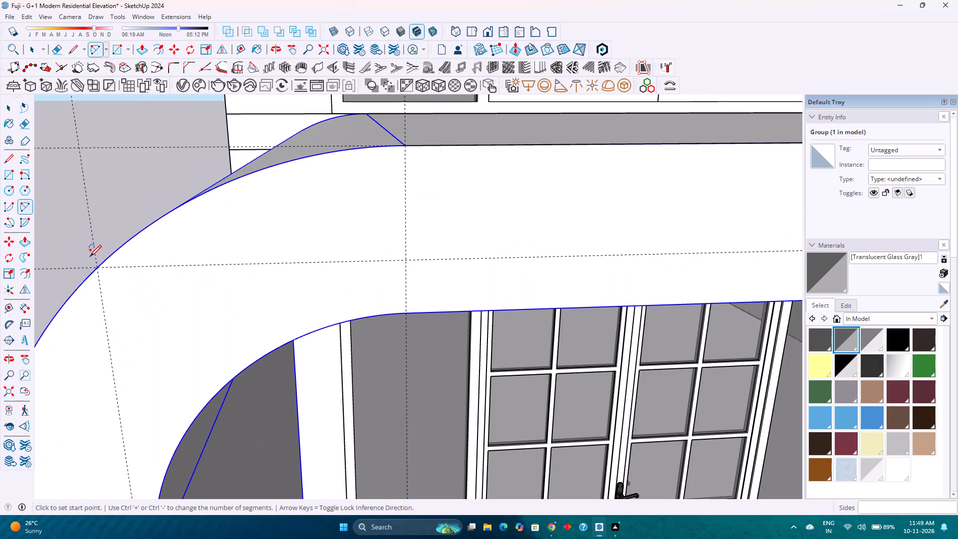
{"action": "left_click", "coordinate": [98, 267]}
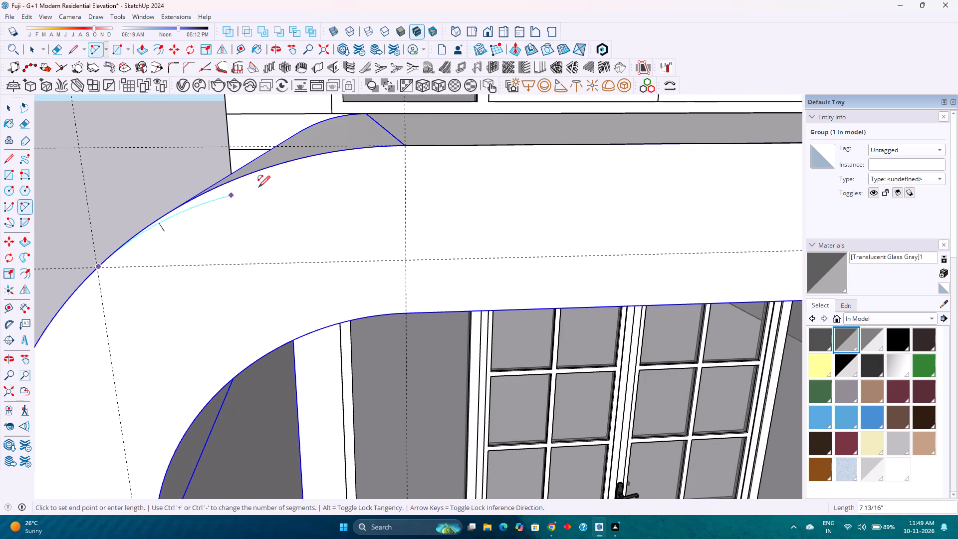
{"action": "double_click", "coordinate": [405, 144]}
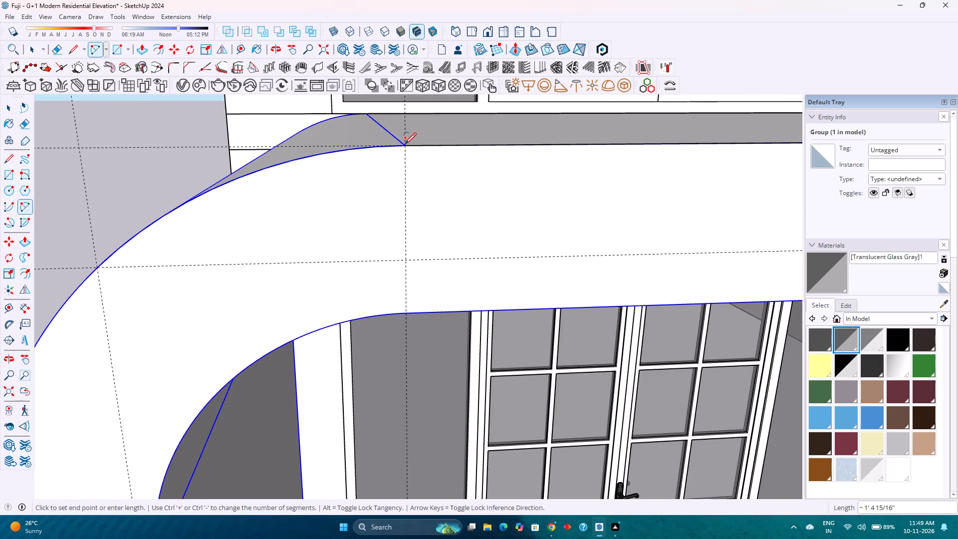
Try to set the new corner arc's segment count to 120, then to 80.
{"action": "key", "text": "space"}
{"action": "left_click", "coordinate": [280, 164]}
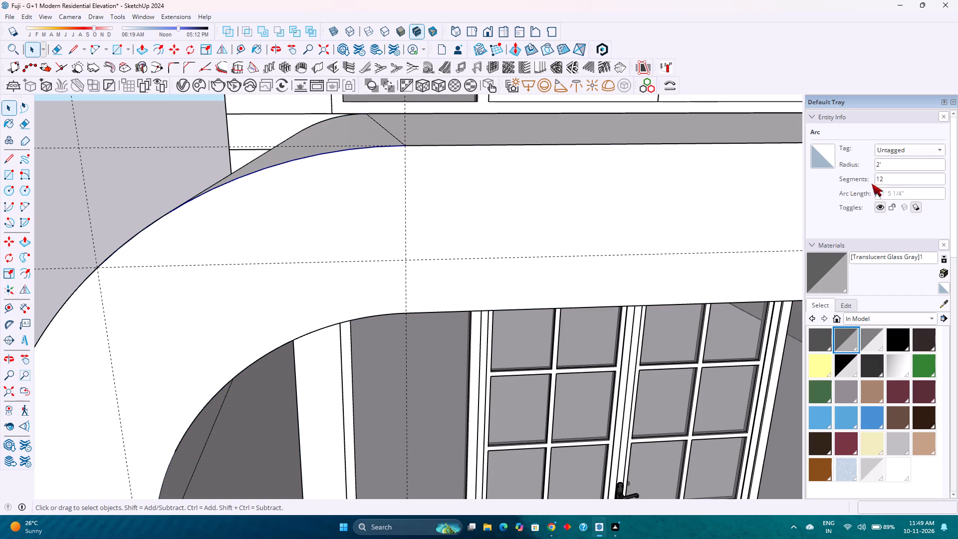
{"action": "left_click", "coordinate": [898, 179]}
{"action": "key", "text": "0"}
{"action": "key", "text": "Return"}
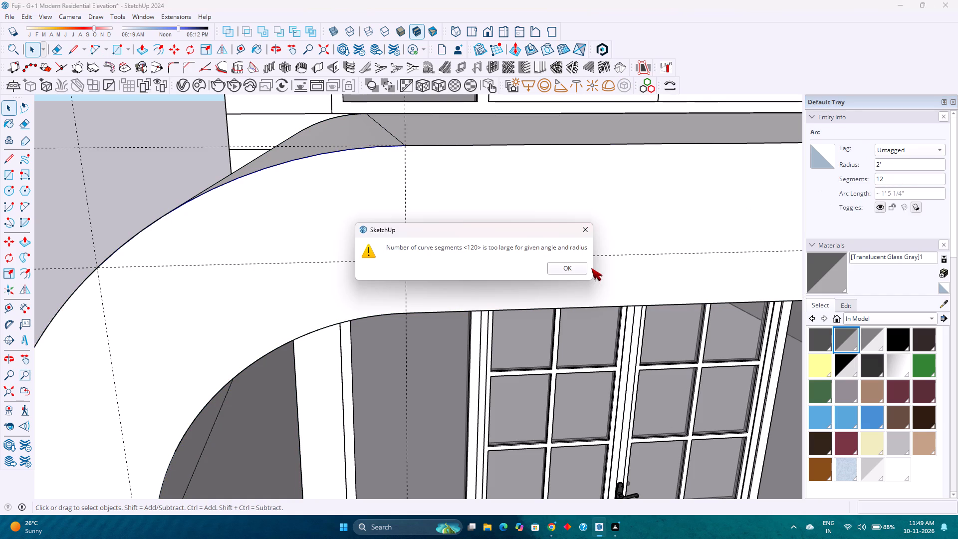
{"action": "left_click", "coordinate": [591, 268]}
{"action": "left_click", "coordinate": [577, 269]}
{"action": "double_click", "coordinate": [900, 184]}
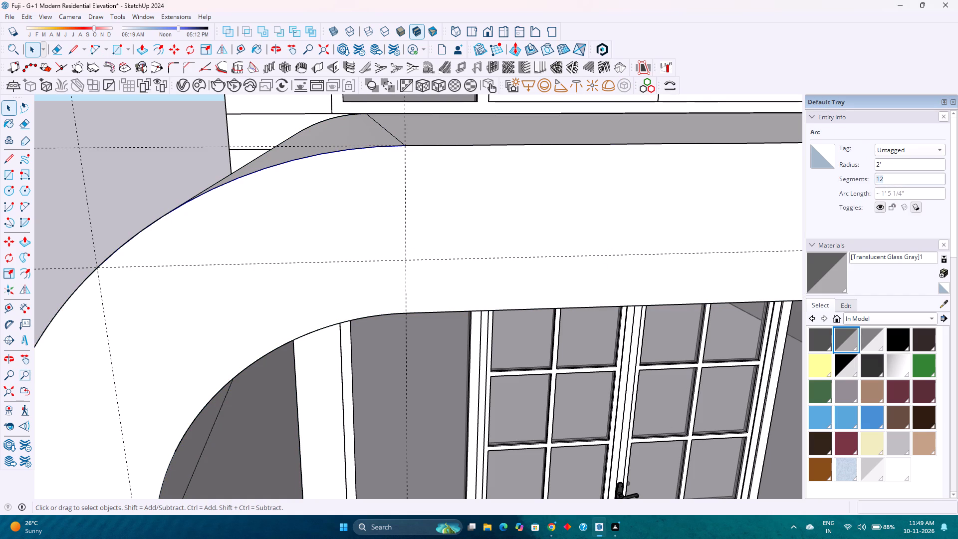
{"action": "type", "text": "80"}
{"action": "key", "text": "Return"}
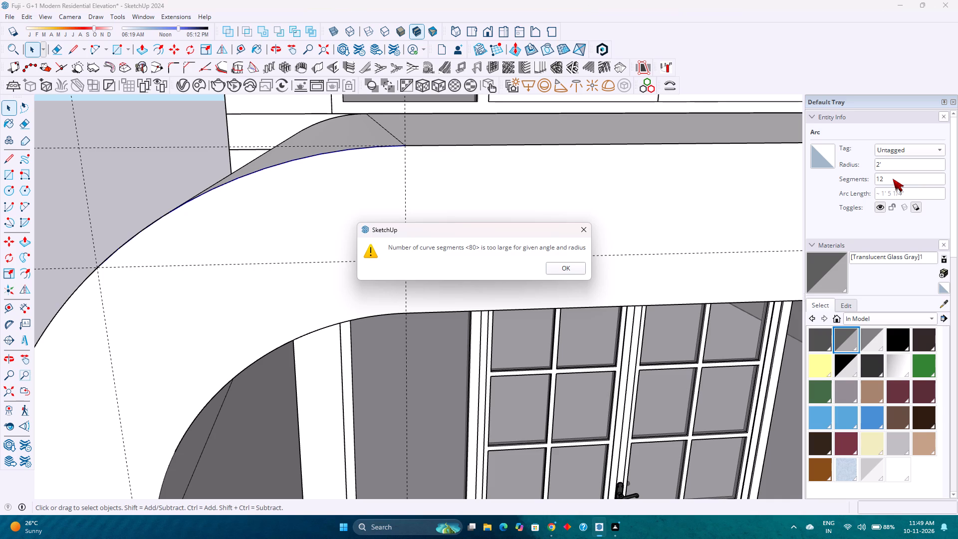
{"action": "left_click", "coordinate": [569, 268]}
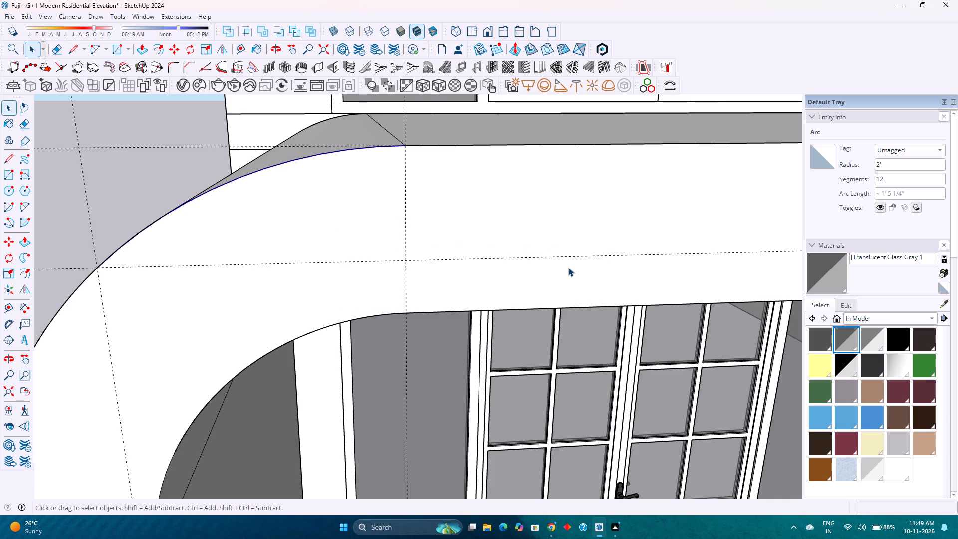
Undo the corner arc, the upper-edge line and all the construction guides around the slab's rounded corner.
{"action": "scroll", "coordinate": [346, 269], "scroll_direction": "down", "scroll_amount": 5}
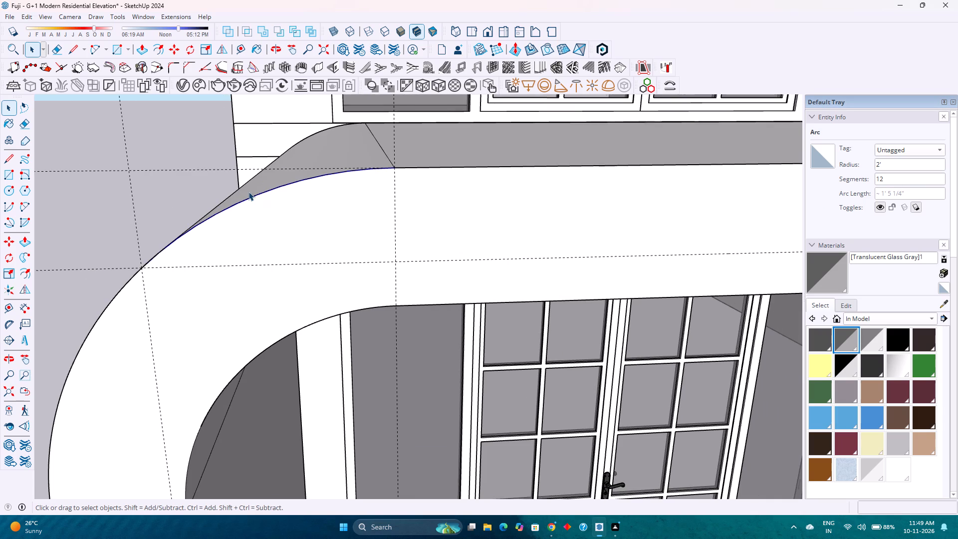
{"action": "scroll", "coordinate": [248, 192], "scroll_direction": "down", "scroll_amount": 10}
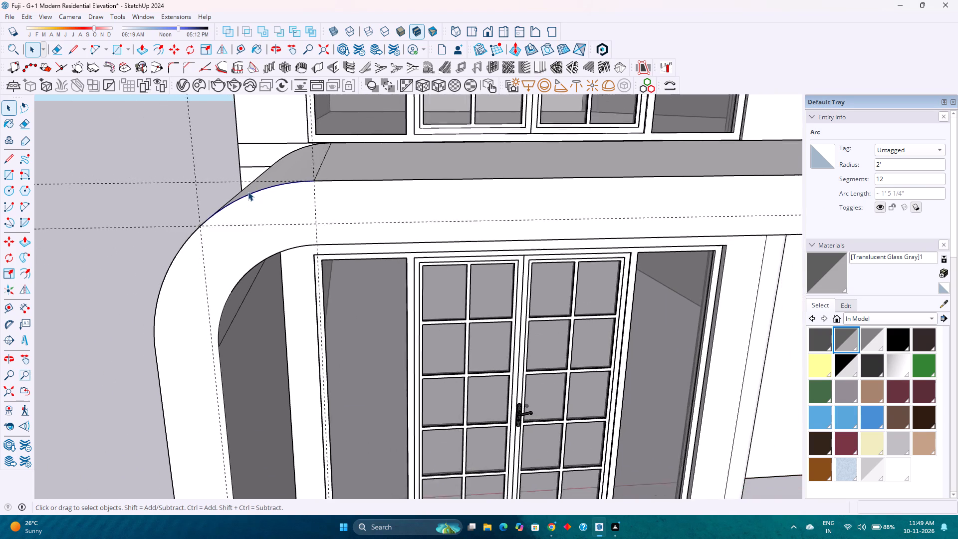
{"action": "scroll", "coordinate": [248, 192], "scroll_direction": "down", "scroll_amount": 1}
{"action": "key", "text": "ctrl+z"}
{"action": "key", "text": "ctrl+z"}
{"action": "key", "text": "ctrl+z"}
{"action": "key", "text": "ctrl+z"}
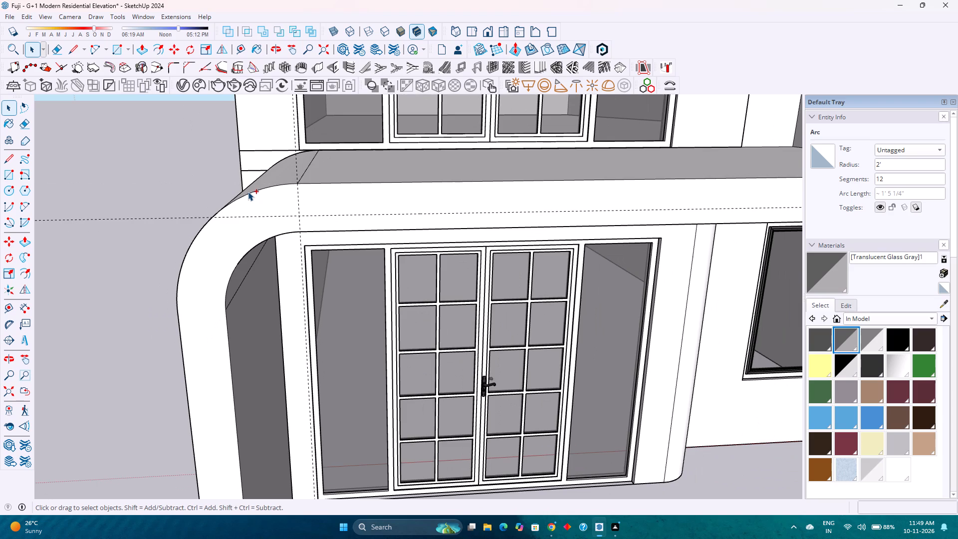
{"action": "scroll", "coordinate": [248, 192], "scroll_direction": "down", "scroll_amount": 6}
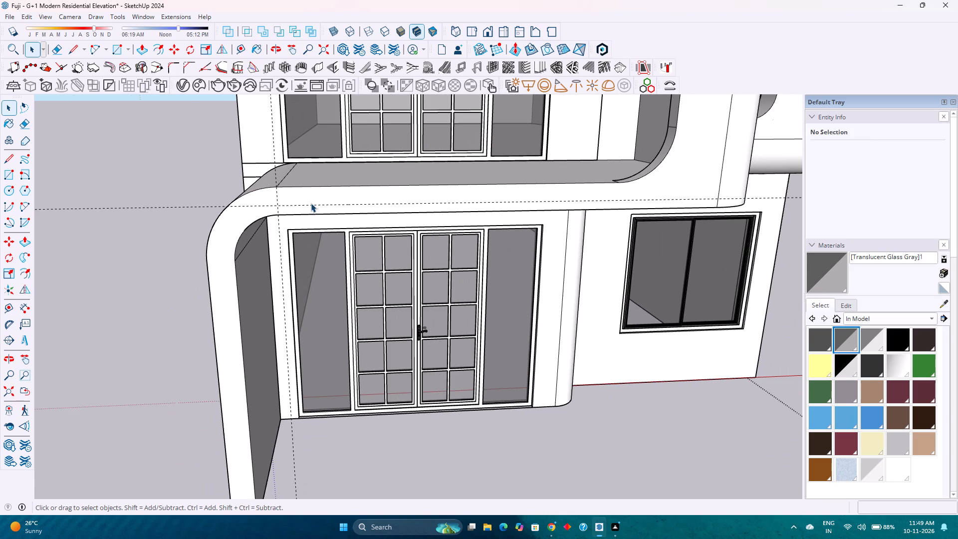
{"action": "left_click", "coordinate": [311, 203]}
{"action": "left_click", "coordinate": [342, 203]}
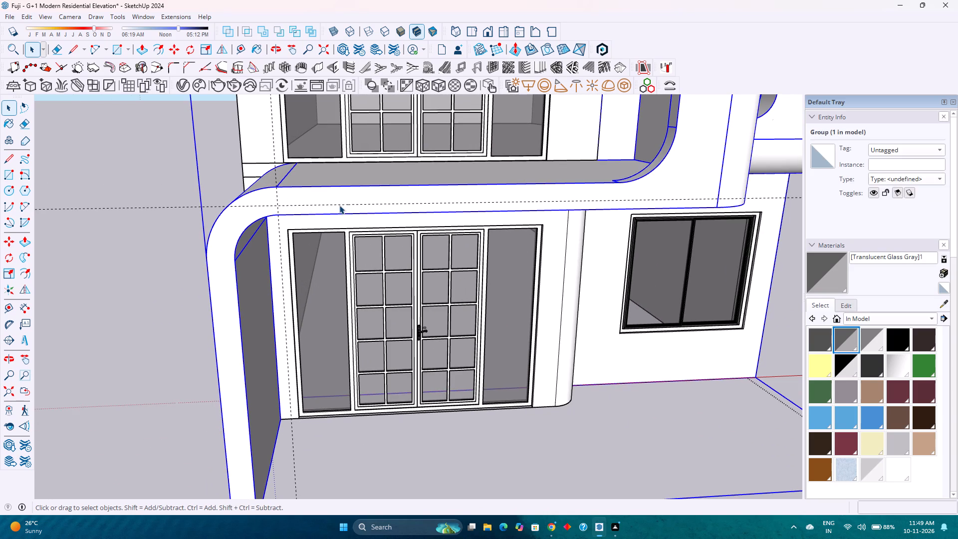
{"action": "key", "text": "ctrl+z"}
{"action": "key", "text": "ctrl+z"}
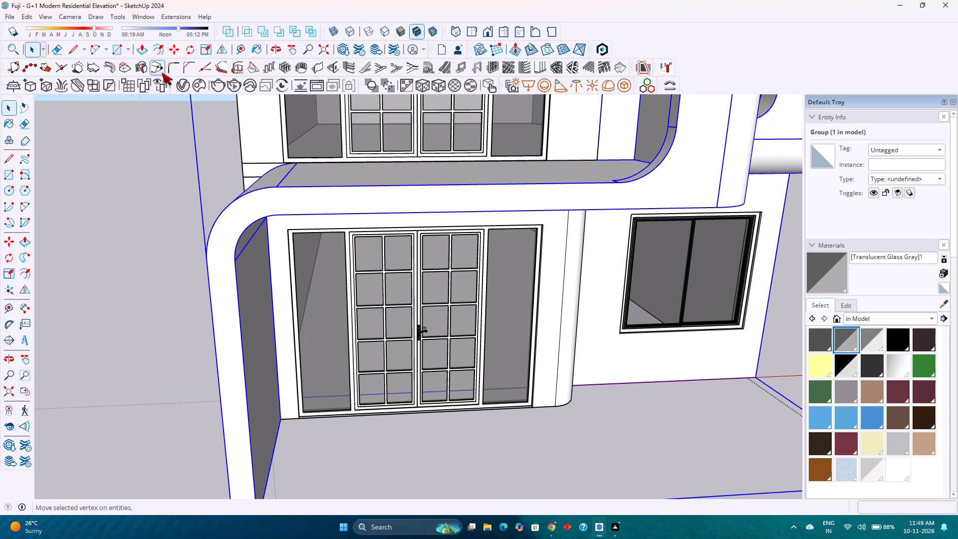
Place a vertical guide 12' 6" from the front frame's far vertical edge, through the end of the slab's rounded corner.
{"action": "left_click", "coordinate": [238, 46]}
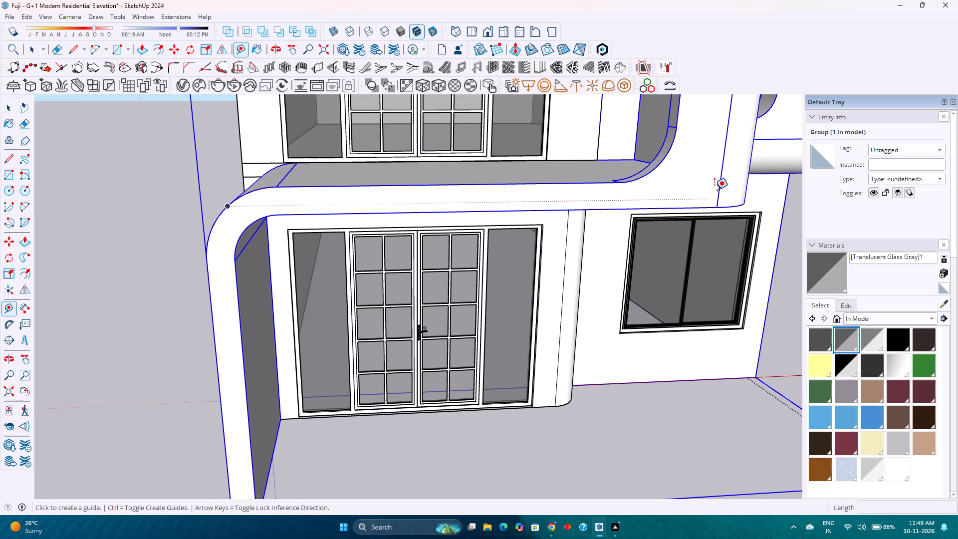
{"action": "left_click", "coordinate": [720, 185]}
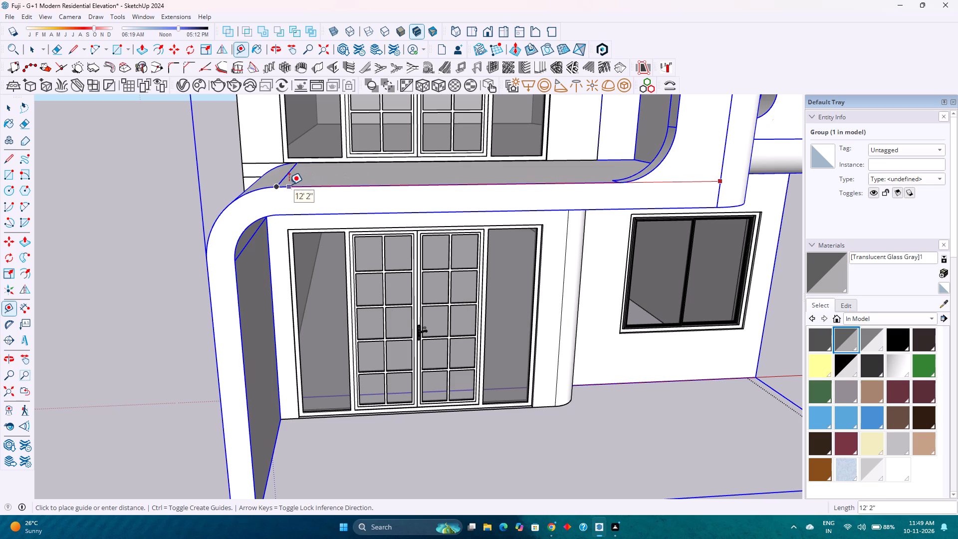
{"action": "key", "text": "Escape"}
{"action": "left_click", "coordinate": [724, 148]}
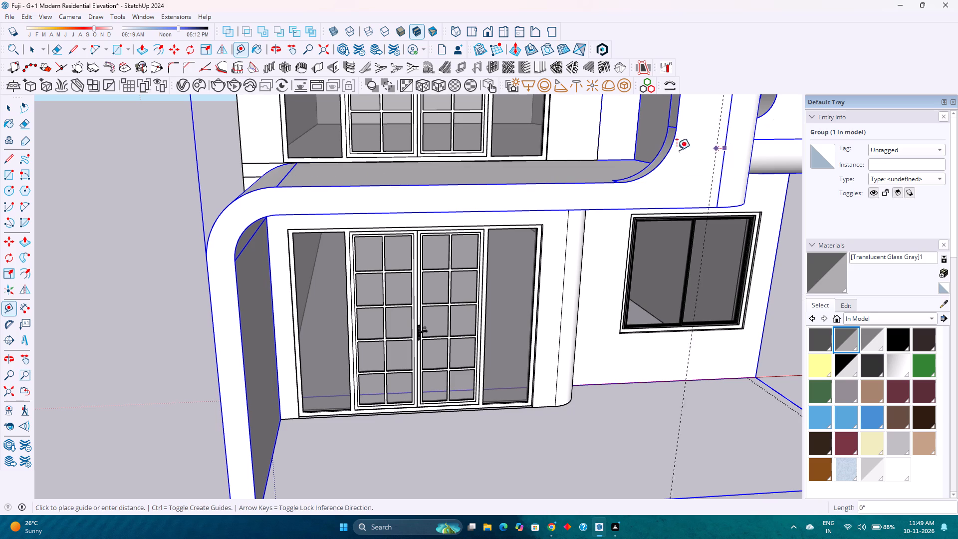
{"action": "left_click", "coordinate": [278, 188]}
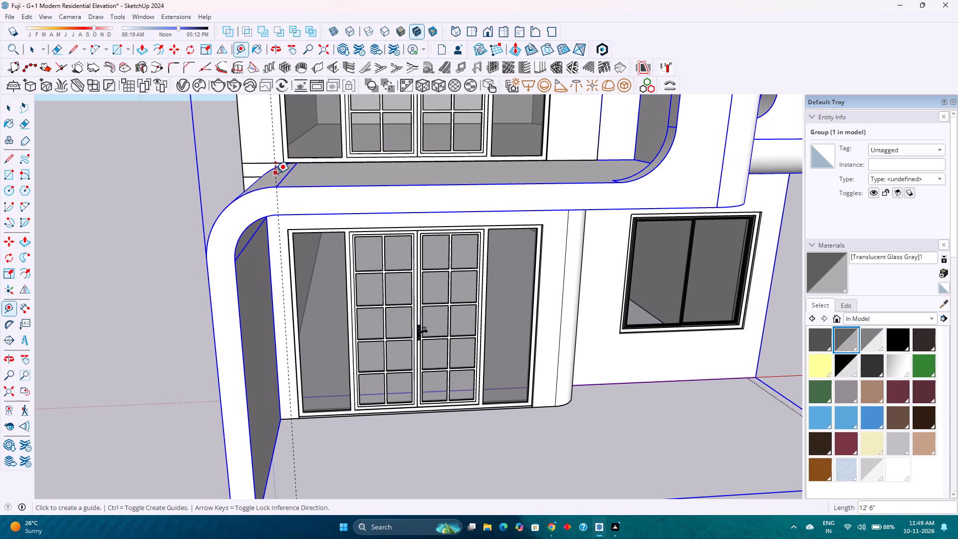
Place a second vertical guide about 1' 3 13/16" outward from the corner guide, crossing the outer curve.
{"action": "left_click", "coordinate": [275, 173]}
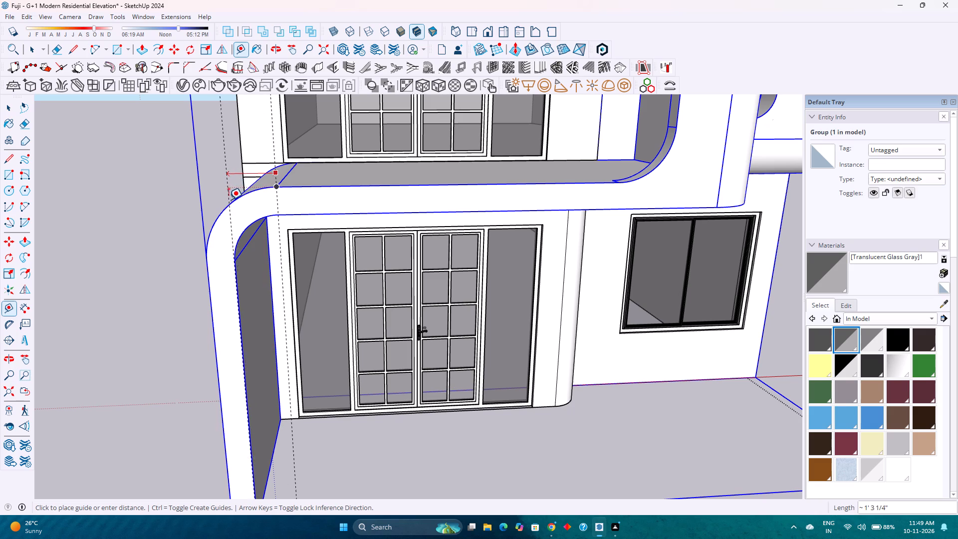
{"action": "left_click", "coordinate": [228, 200]}
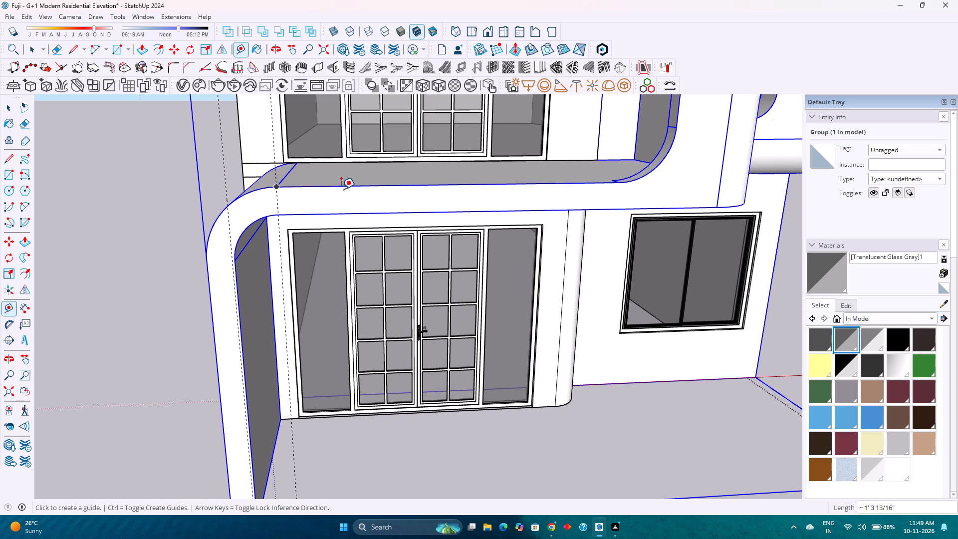
Add a horizontal guide 6" above the slab's upper front edge, locked to the vertical axis.
{"action": "left_click", "coordinate": [345, 182]}
{"action": "key", "text": "Escape"}
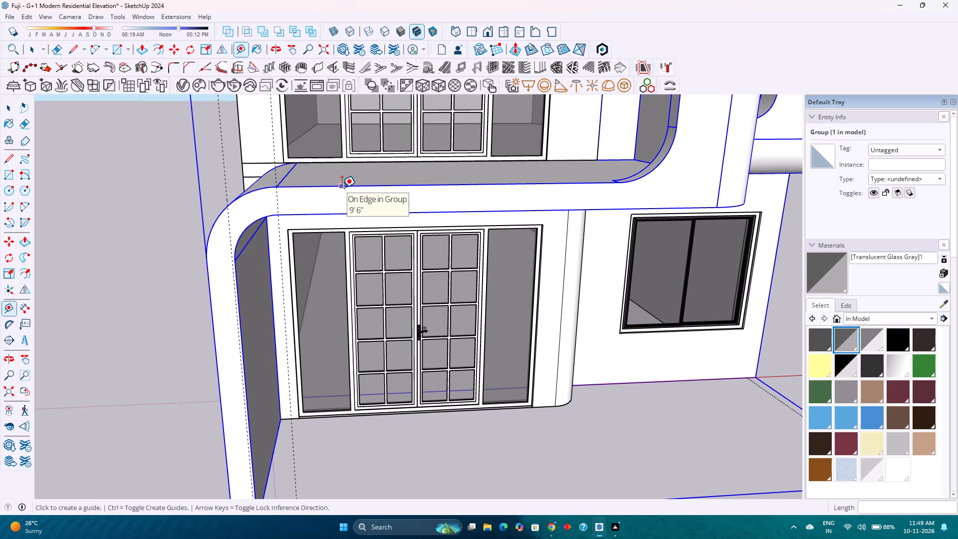
{"action": "left_click", "coordinate": [342, 188]}
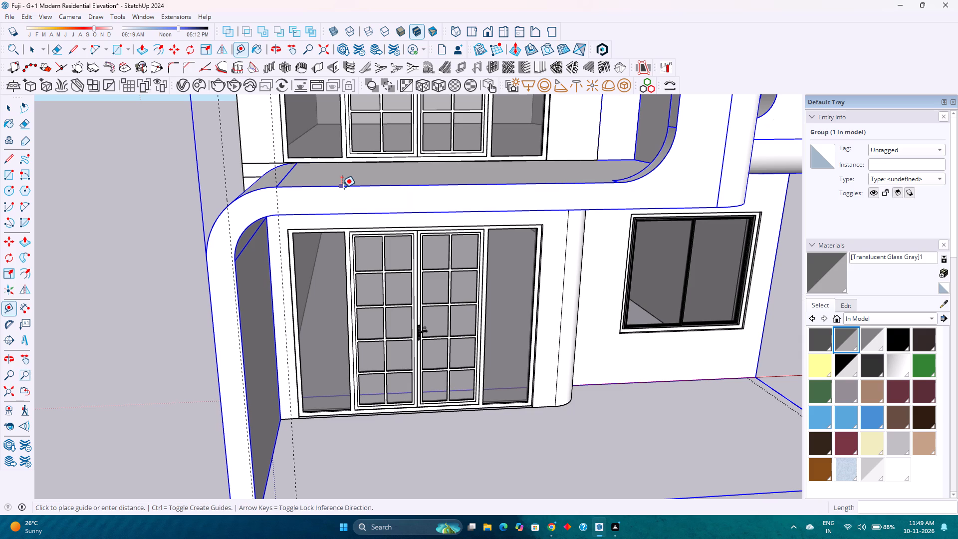
{"action": "key", "text": "Up"}
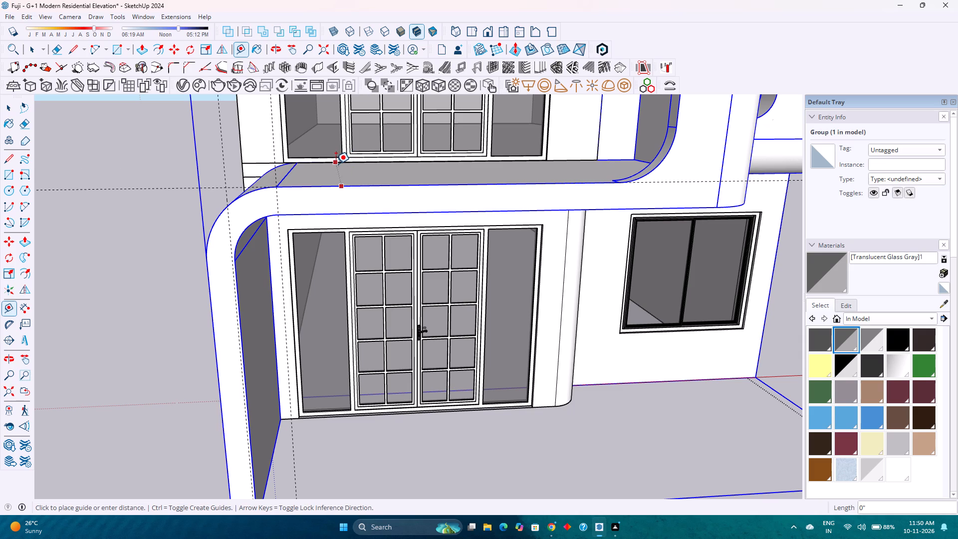
{"action": "scroll", "coordinate": [334, 163], "scroll_direction": "up", "scroll_amount": 1}
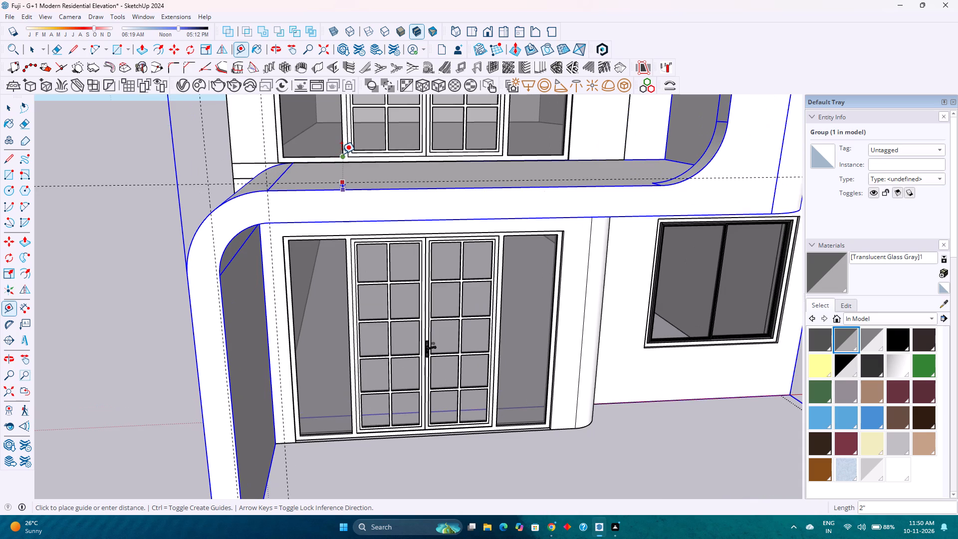
{"action": "key", "text": "Up"}
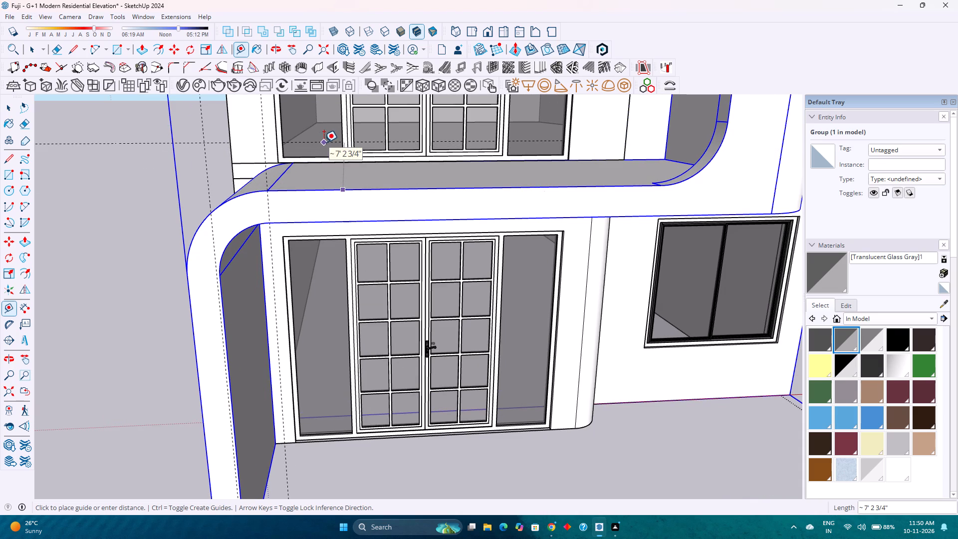
{"action": "key", "text": "Up"}
{"action": "key", "text": "6"}
{"action": "key", "text": "Return"}
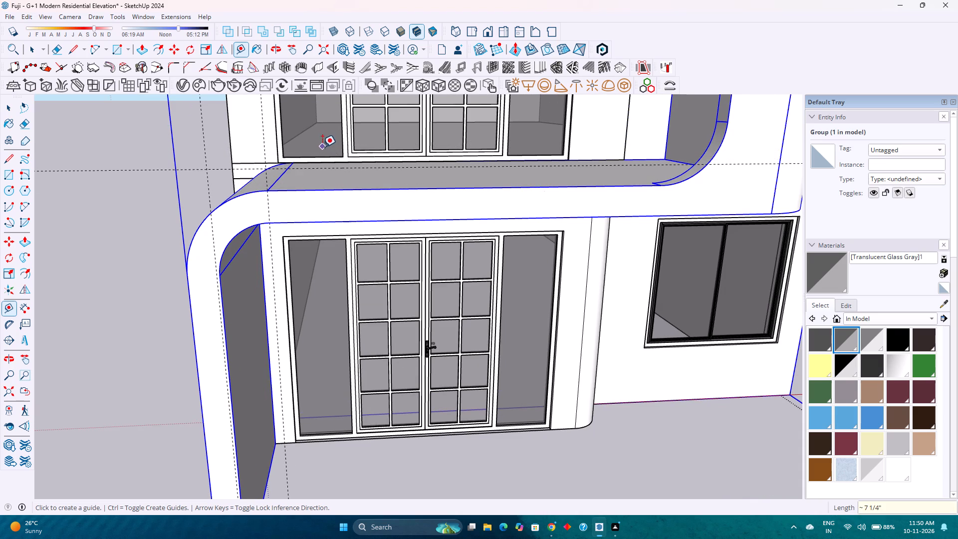
Examine the new guides against the slab's rounded corner and the front facade from several angles.
{"action": "scroll", "coordinate": [271, 185], "scroll_direction": "up", "scroll_amount": 2}
{"action": "middle_click_drag", "start_coordinate": [272, 185], "coordinate": [426, 148]}
{"action": "scroll", "coordinate": [425, 147], "scroll_direction": "down", "scroll_amount": 4}
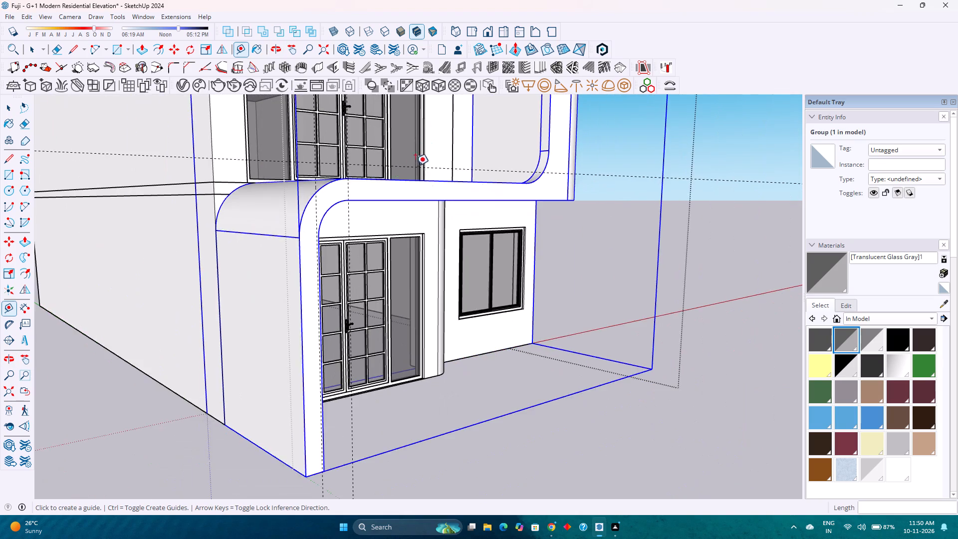
{"action": "scroll", "coordinate": [413, 172], "scroll_direction": "down", "scroll_amount": 2}
{"action": "middle_click_drag", "start_coordinate": [409, 181], "coordinate": [257, 191]}
{"action": "scroll", "coordinate": [268, 191], "scroll_direction": "down", "scroll_amount": 7}
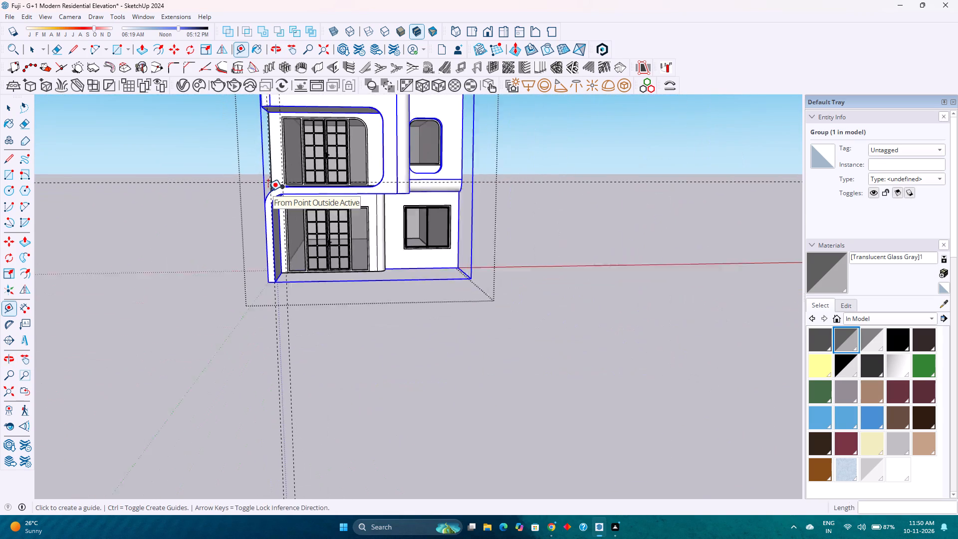
{"action": "scroll", "coordinate": [268, 191], "scroll_direction": "down", "scroll_amount": 4}
{"action": "scroll", "coordinate": [279, 177], "scroll_direction": "up", "scroll_amount": 5}
{"action": "middle_click_drag", "start_coordinate": [279, 177], "coordinate": [338, 265]}
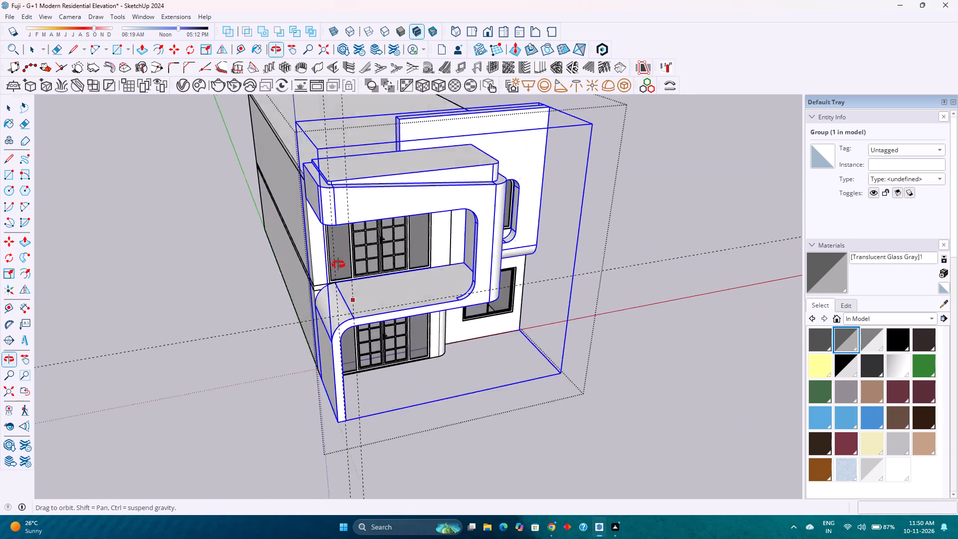
{"action": "middle_click_drag", "start_coordinate": [338, 265], "coordinate": [328, 279]}
{"action": "middle_click", "coordinate": [328, 279]}
{"action": "scroll", "coordinate": [327, 269], "scroll_direction": "down", "scroll_amount": 2}
{"action": "middle_click_drag", "start_coordinate": [323, 267], "coordinate": [315, 185]}
{"action": "middle_click", "coordinate": [315, 185]}
{"action": "middle_click", "coordinate": [316, 184]}
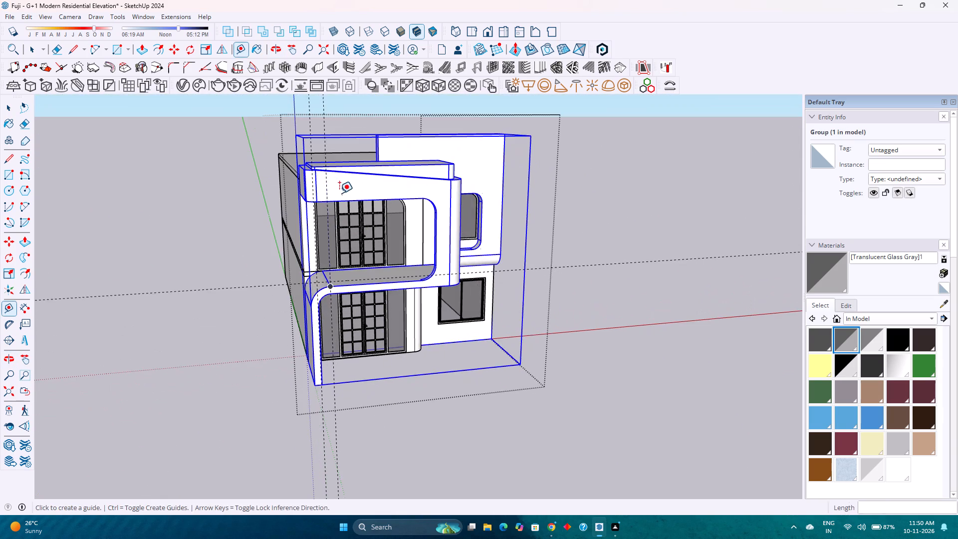
{"action": "scroll", "coordinate": [342, 196], "scroll_direction": "up", "scroll_amount": 1}
{"action": "middle_click_drag", "start_coordinate": [342, 196], "coordinate": [406, 143]}
{"action": "scroll", "coordinate": [406, 143], "scroll_direction": "up", "scroll_amount": 4}
{"action": "scroll", "coordinate": [406, 218], "scroll_direction": "up", "scroll_amount": 2}
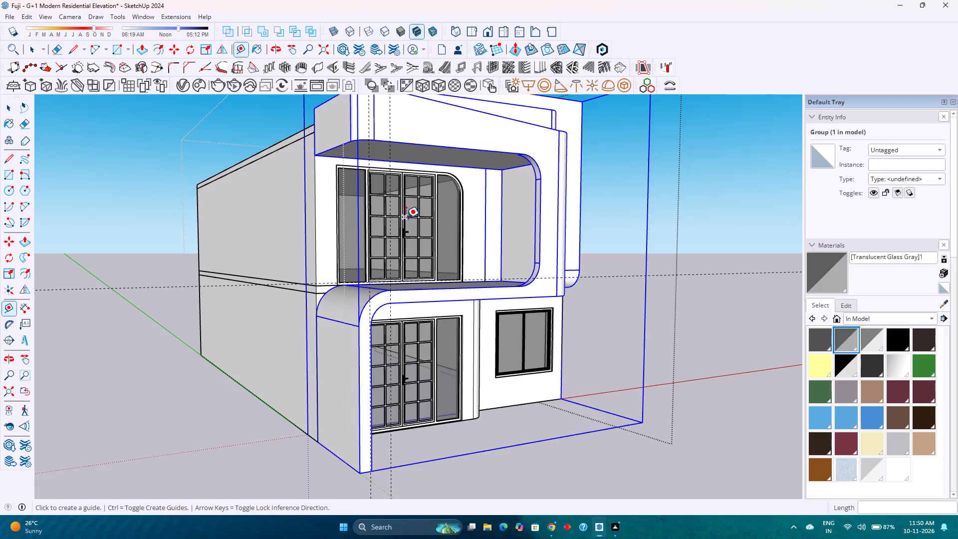
{"action": "middle_click_drag", "start_coordinate": [406, 218], "coordinate": [329, 215]}
{"action": "scroll", "coordinate": [296, 279], "scroll_direction": "up", "scroll_amount": 2}
{"action": "scroll", "coordinate": [131, 319], "scroll_direction": "up", "scroll_amount": 6}
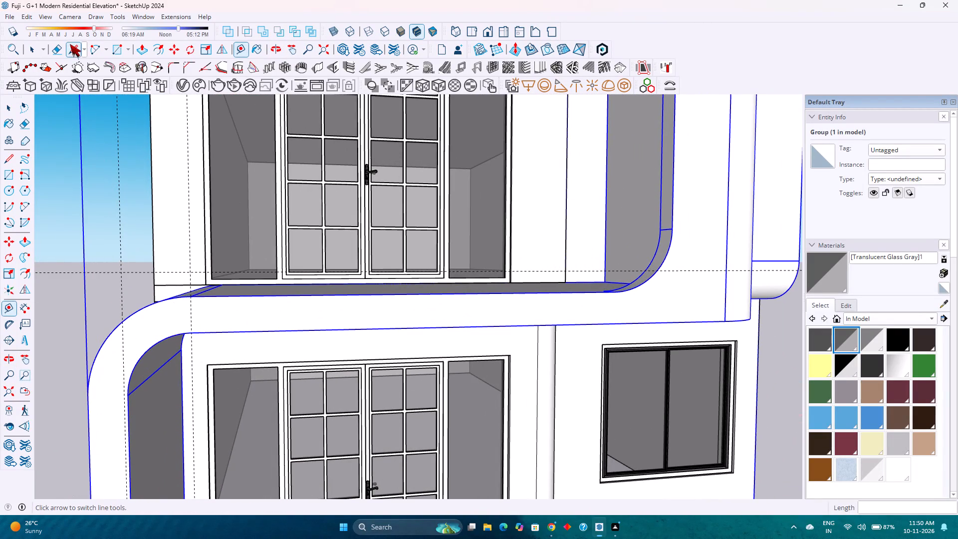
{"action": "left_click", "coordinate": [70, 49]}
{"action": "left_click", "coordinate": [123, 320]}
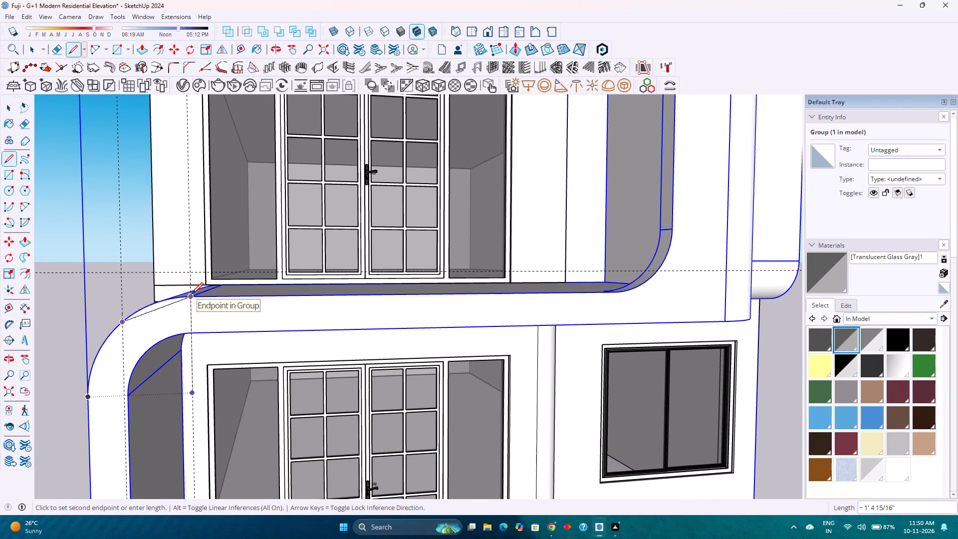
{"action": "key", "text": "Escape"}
Draw a 9' 6" line along the slab's upper front edge, from the rounded corner's end to the start of the inner curve.
{"action": "key", "text": "l"}
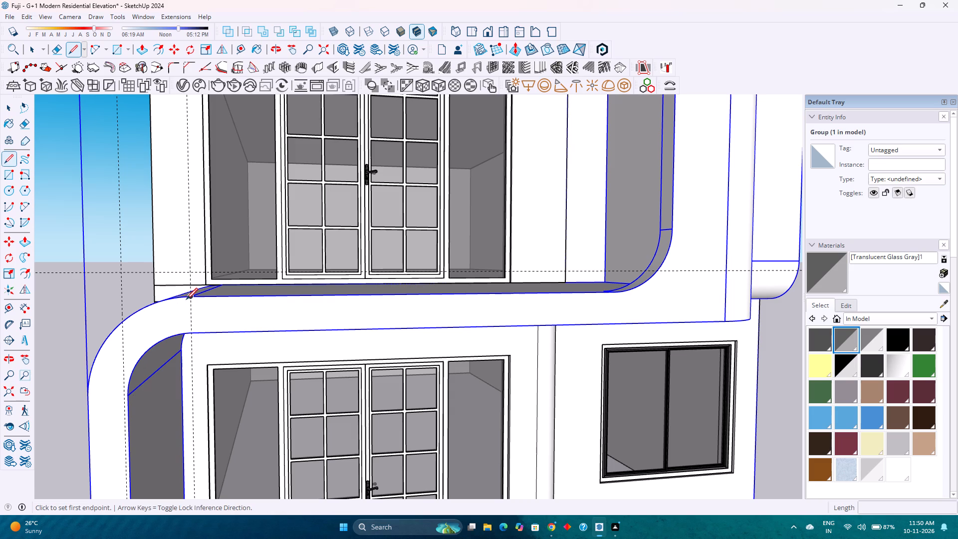
{"action": "left_click", "coordinate": [188, 298]}
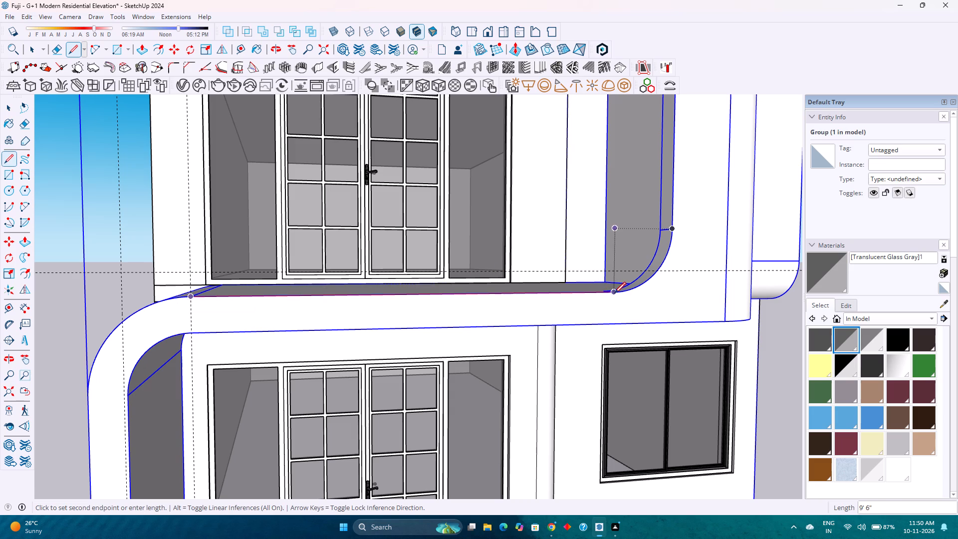
{"action": "left_click", "coordinate": [611, 293]}
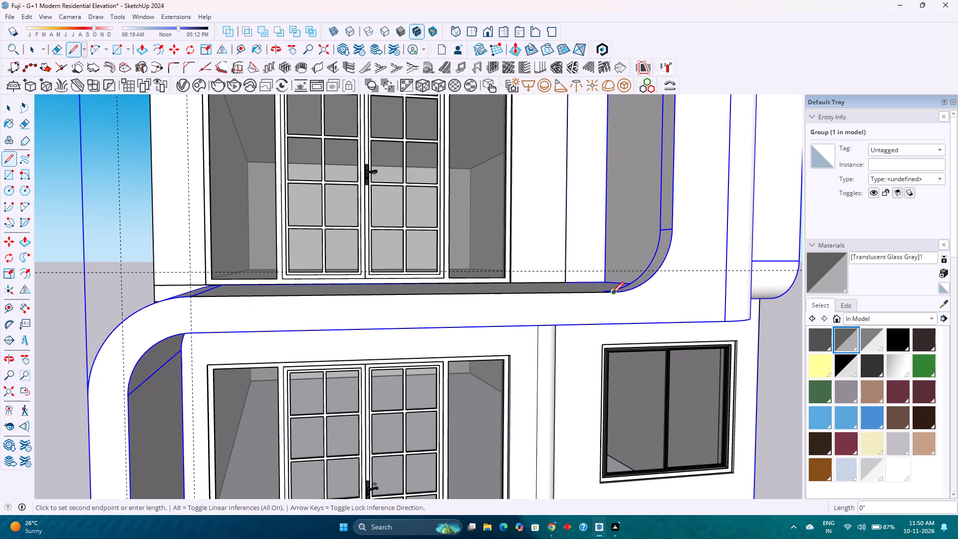
Draw a vertical line up to the horizontal guide, continuing about 10' 9 13/16" along the guide to the outer vertical guide.
{"action": "left_click", "coordinate": [612, 293]}
{"action": "left_click", "coordinate": [613, 270]}
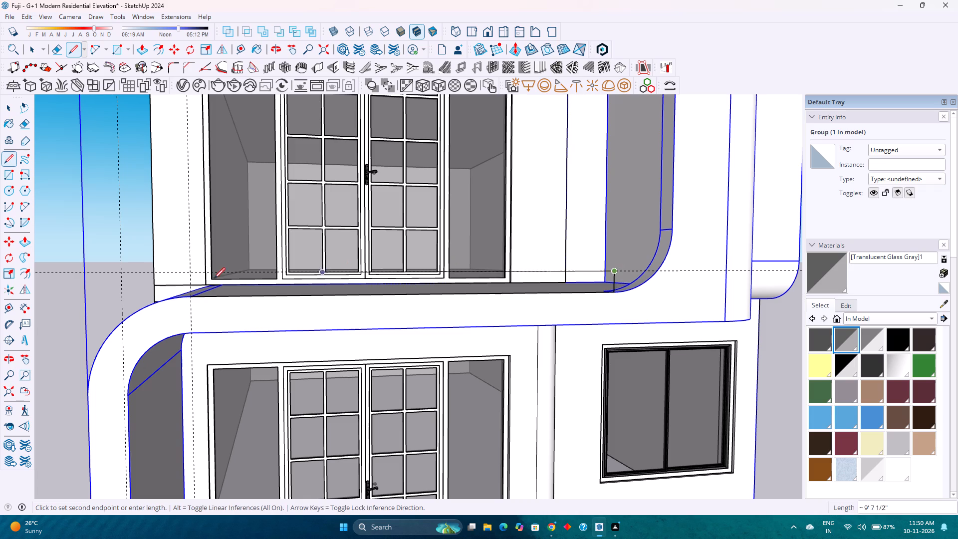
{"action": "left_click", "coordinate": [120, 274]}
Close the raised profile with a 6" vertical line down from the guide and a line to the rounded corner's end.
{"action": "key", "text": "Up"}
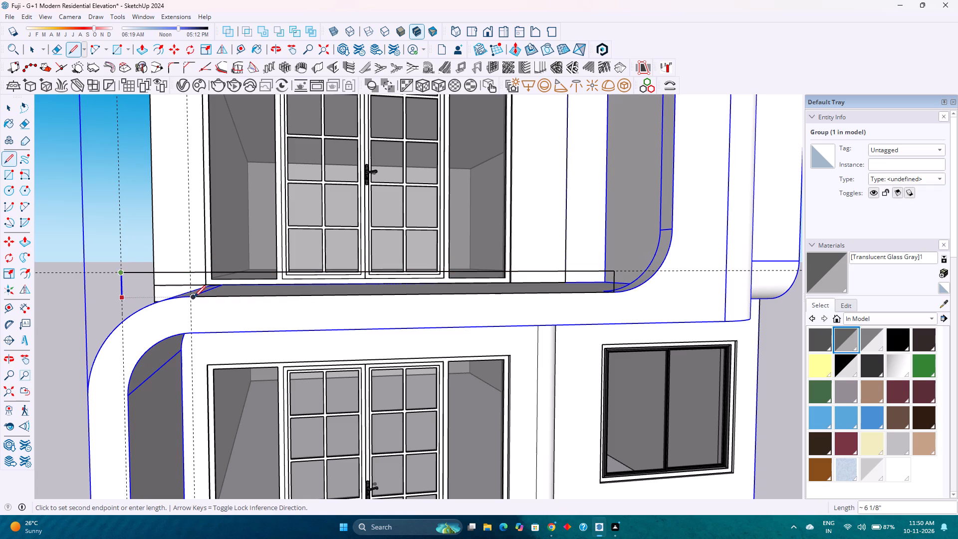
{"action": "key", "text": "6"}
{"action": "key", "text": "Return"}
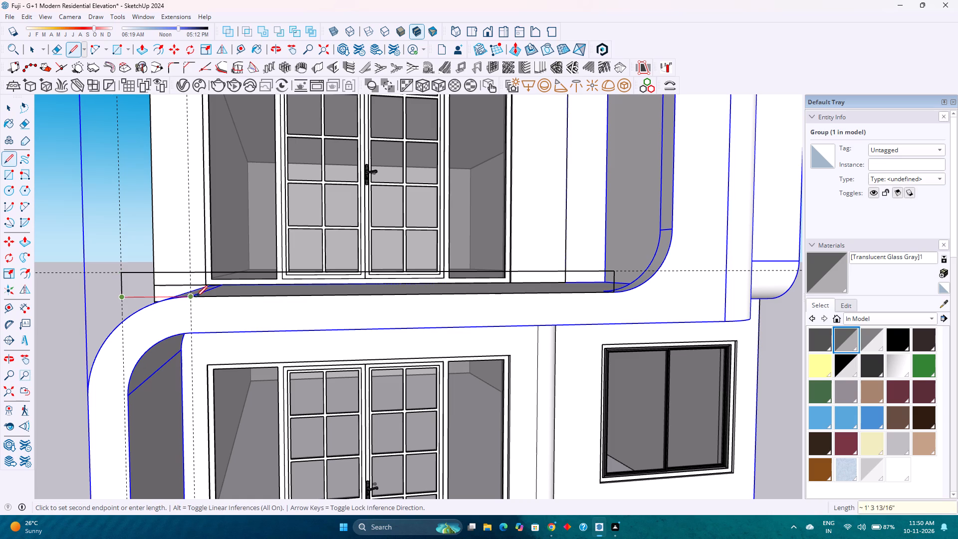
{"action": "left_click", "coordinate": [192, 297]}
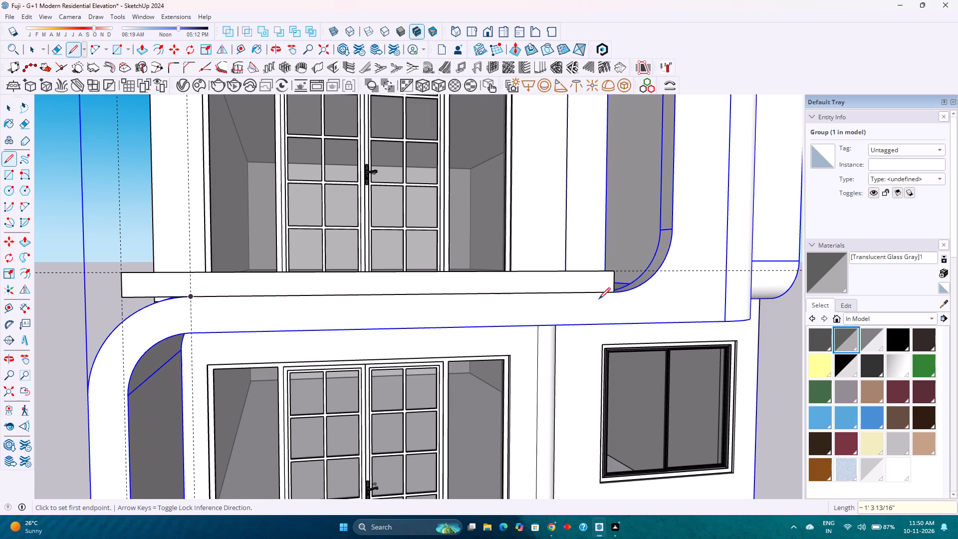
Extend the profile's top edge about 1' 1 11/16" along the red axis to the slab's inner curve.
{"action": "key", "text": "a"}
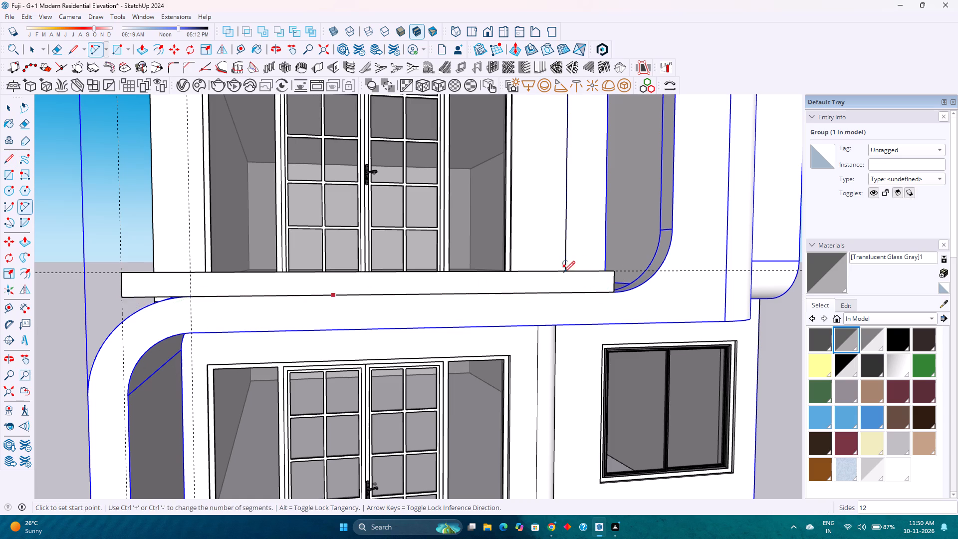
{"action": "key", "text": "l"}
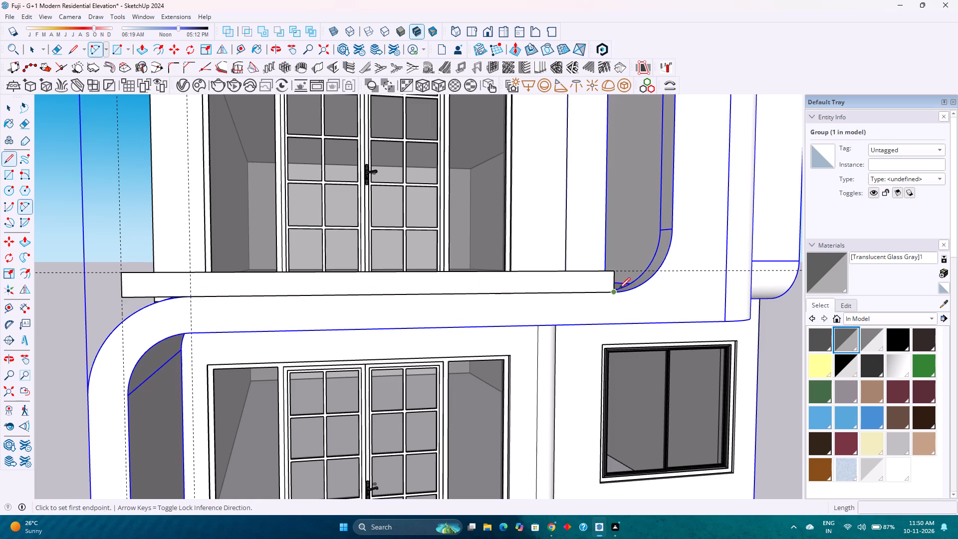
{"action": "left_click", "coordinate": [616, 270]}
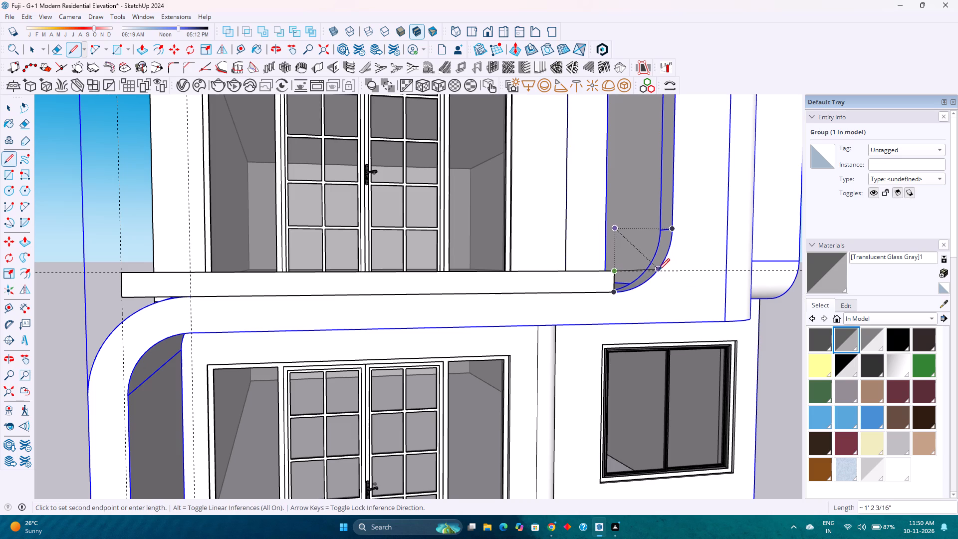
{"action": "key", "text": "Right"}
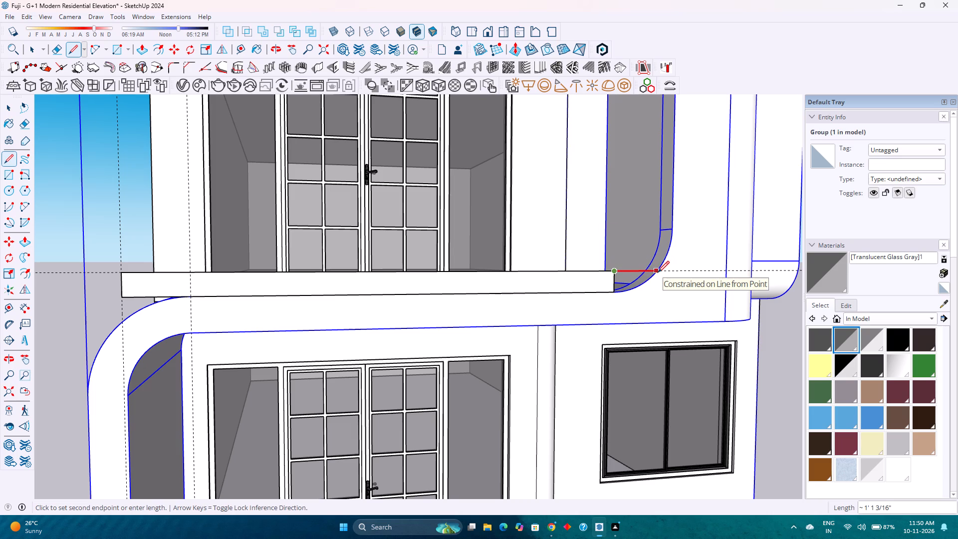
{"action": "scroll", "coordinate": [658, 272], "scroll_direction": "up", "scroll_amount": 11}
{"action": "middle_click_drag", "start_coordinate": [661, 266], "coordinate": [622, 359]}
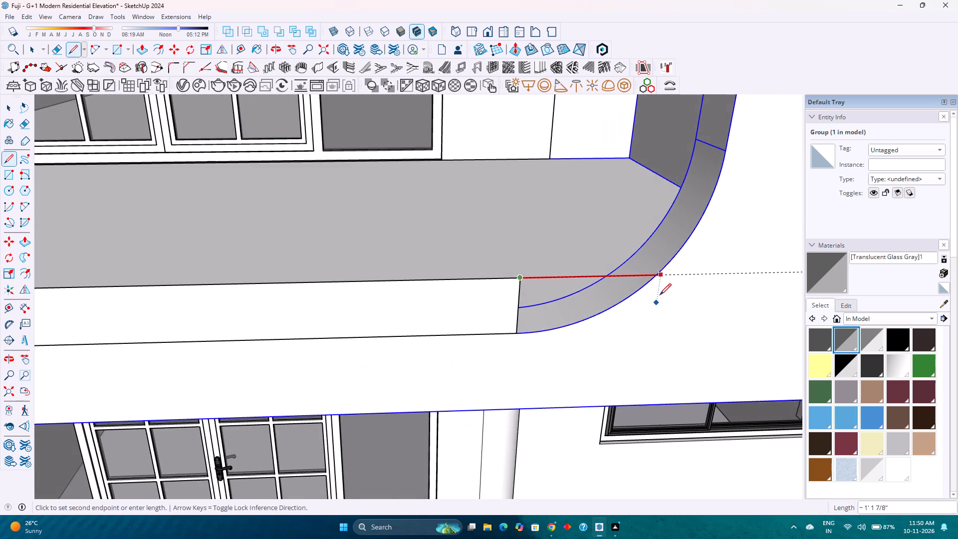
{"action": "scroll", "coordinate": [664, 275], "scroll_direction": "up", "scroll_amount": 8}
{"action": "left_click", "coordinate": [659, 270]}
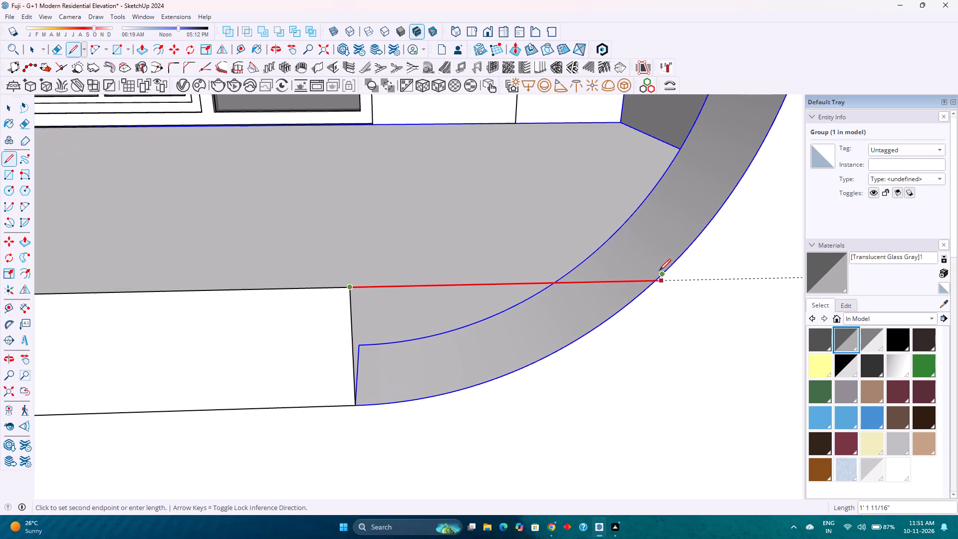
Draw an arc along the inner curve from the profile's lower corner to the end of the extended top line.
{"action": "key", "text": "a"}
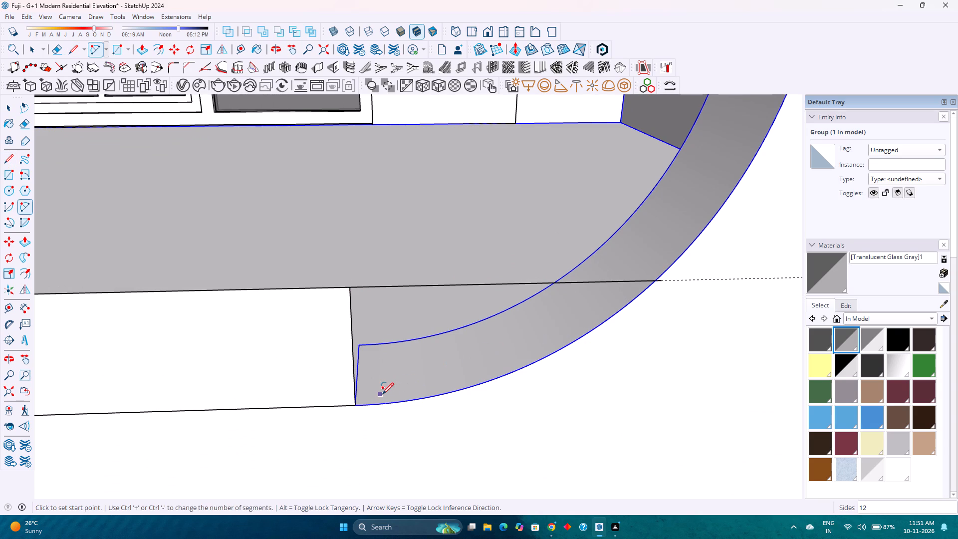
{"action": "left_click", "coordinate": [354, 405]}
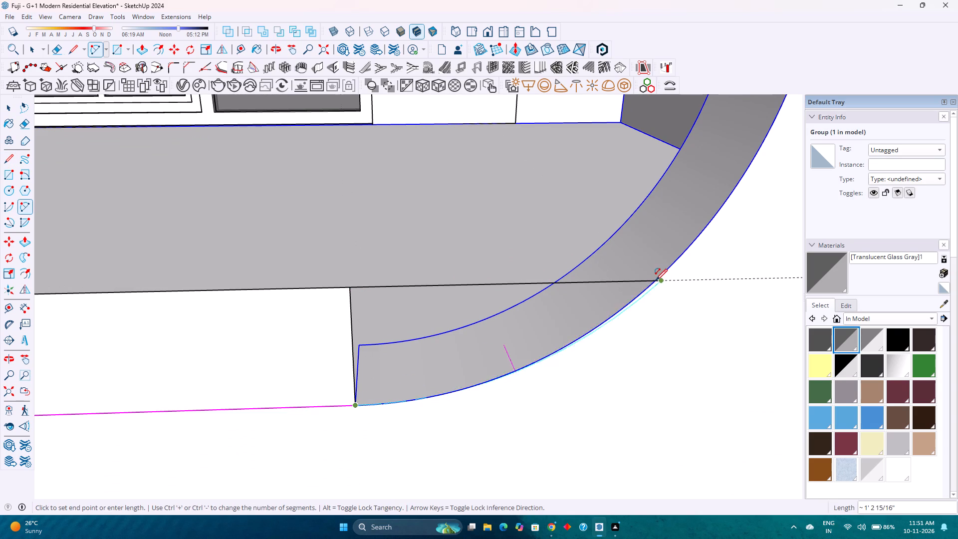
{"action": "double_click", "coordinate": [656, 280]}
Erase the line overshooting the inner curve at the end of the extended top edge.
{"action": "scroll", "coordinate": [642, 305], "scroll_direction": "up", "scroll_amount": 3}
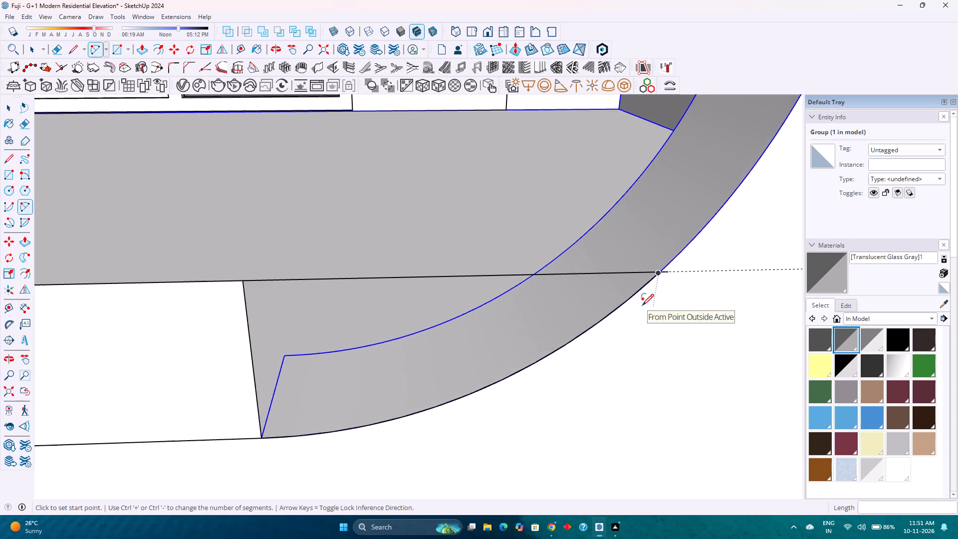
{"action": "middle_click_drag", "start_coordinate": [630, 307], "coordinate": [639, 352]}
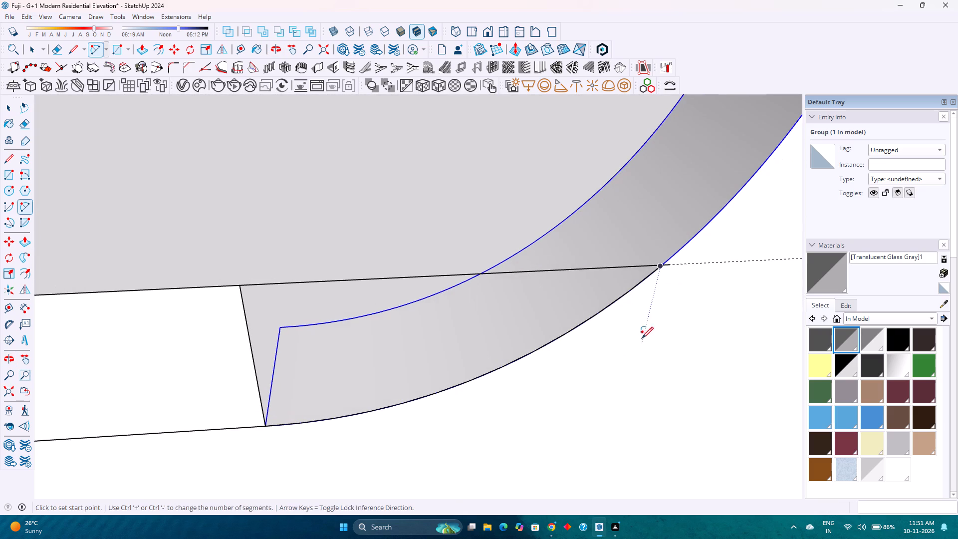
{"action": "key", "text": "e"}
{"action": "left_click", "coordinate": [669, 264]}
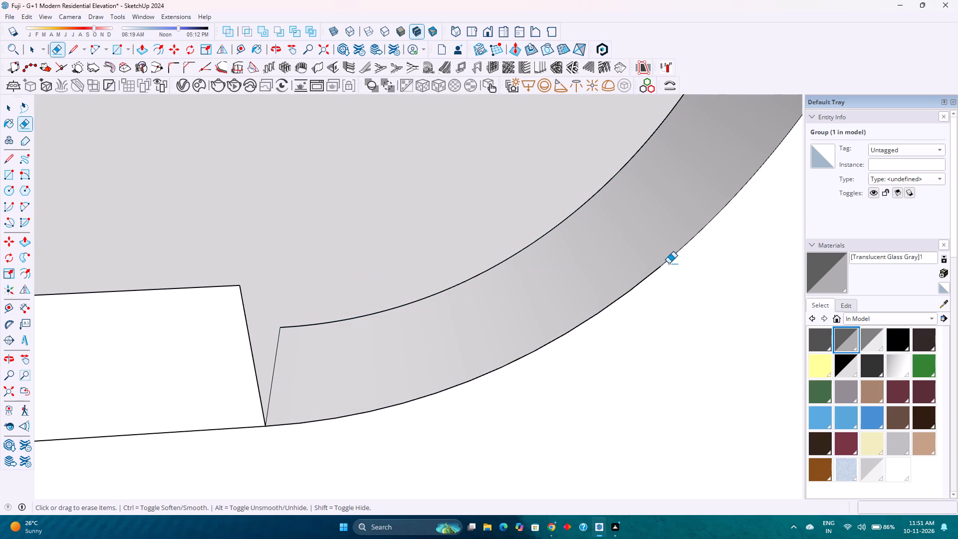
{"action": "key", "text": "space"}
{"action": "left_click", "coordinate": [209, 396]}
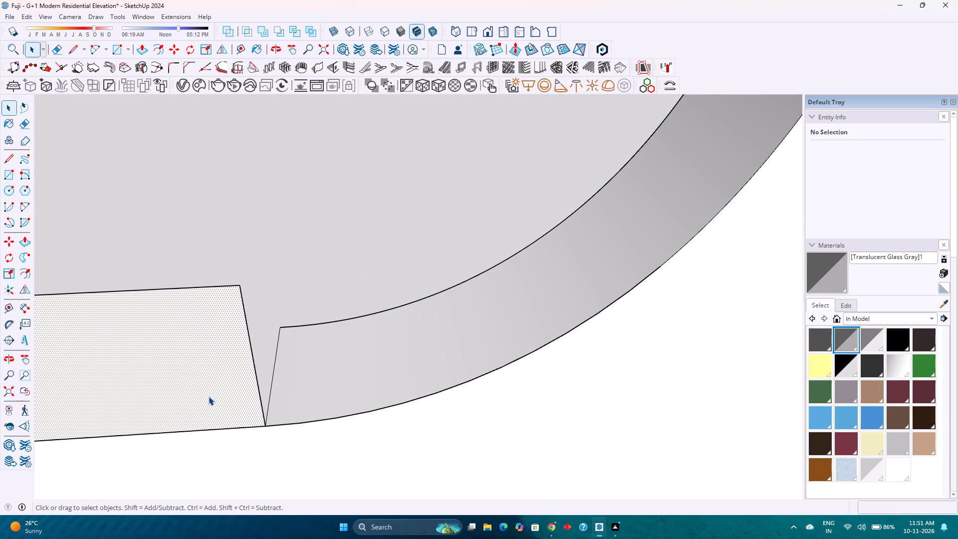
Redraw the top edge extension from the profile's upper corner, locked to the red axis, about 1' 1 7/16" to the inner curve.
{"action": "key", "text": "l"}
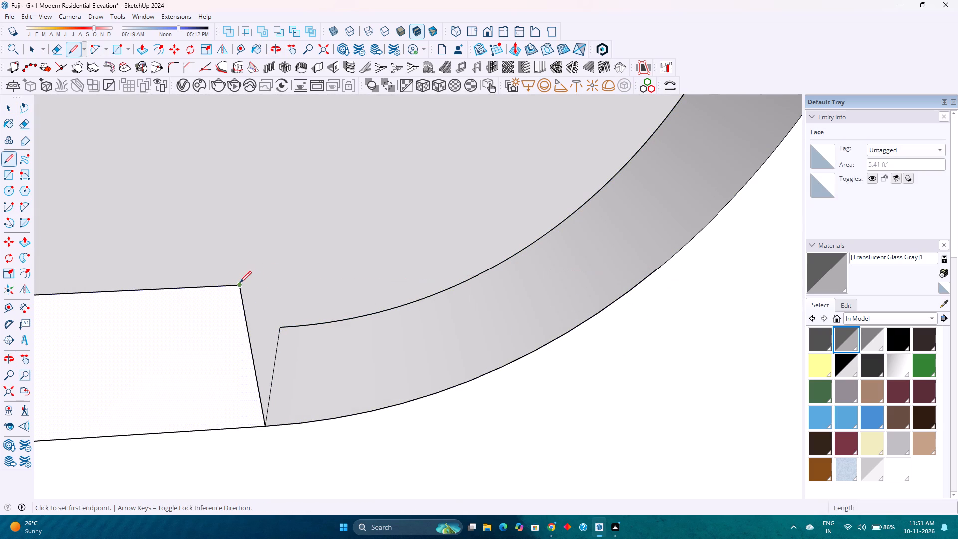
{"action": "left_click", "coordinate": [240, 283]}
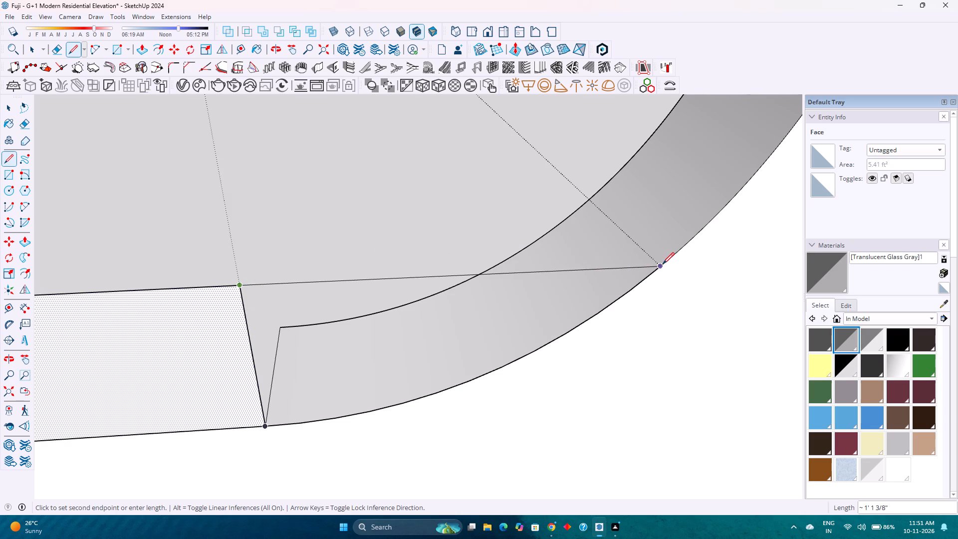
{"action": "key", "text": "Right"}
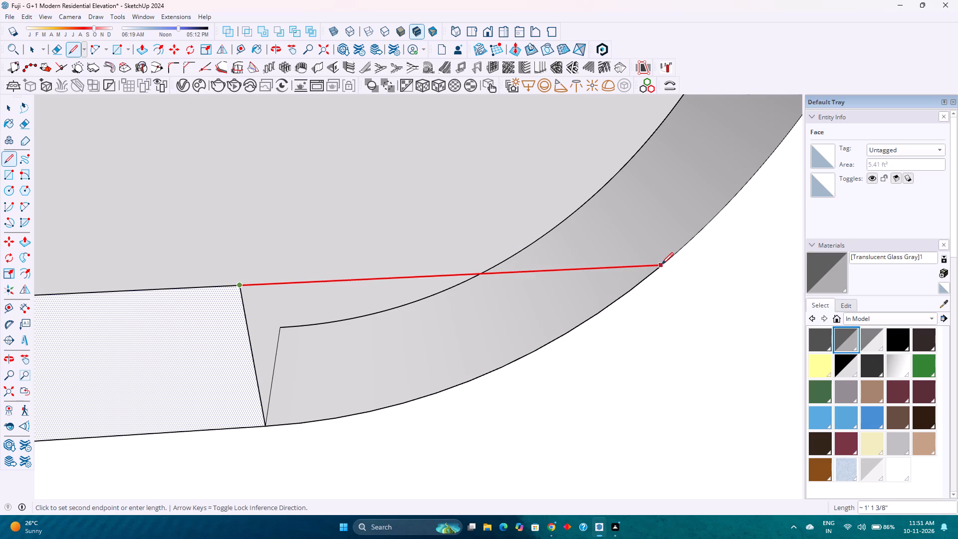
{"action": "scroll", "coordinate": [667, 263], "scroll_direction": "up", "scroll_amount": 12}
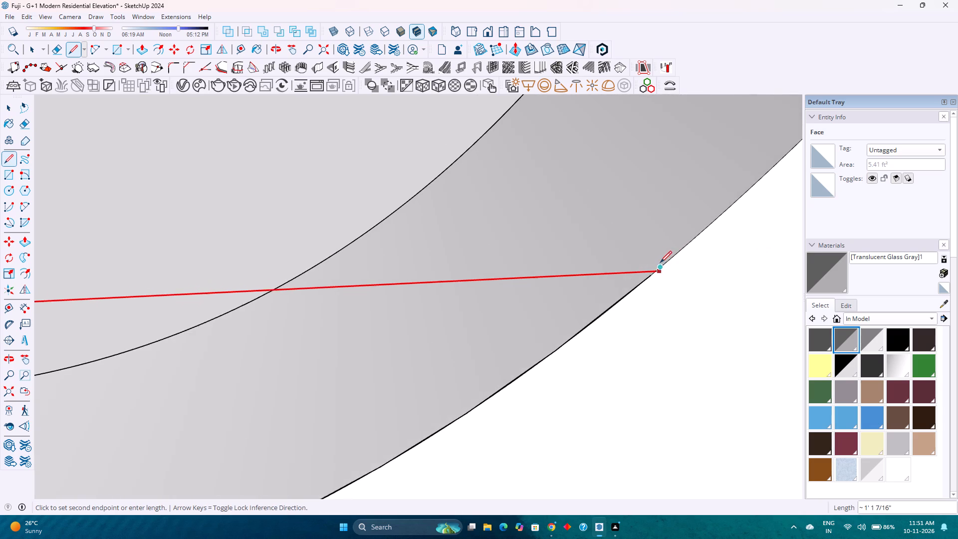
{"action": "scroll", "coordinate": [660, 263], "scroll_direction": "up", "scroll_amount": 7}
{"action": "left_click", "coordinate": [668, 267]}
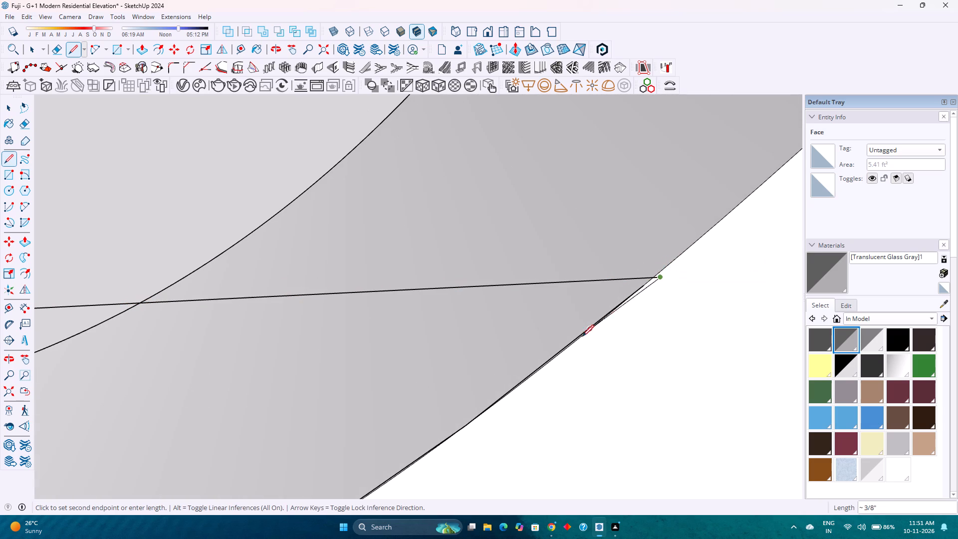
{"action": "key", "text": "space"}
Replace the arc along the inner curve with one from the top line's intersection to the profile's lower corner, about 1' 2 11/16" across.
{"action": "left_click", "coordinate": [580, 335]}
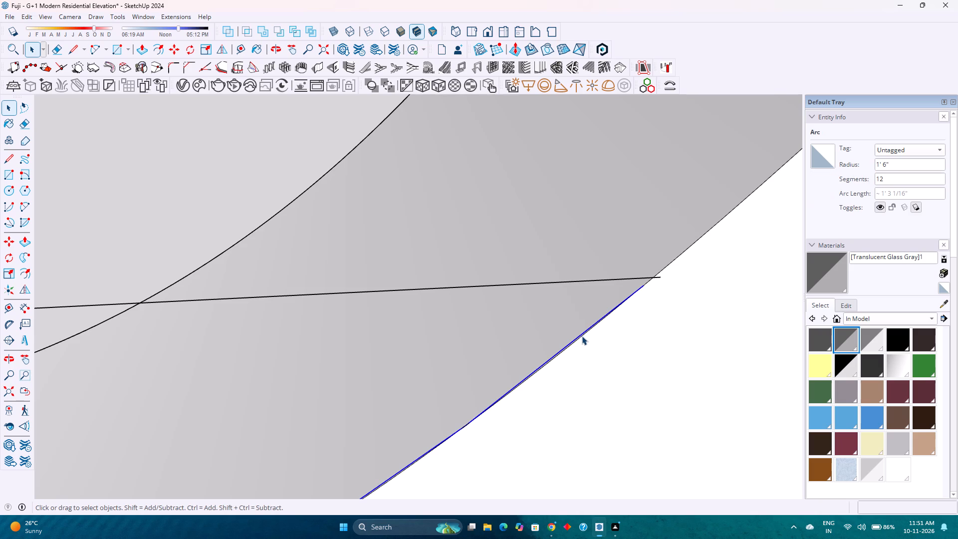
{"action": "key", "text": "Delete"}
{"action": "key", "text": "a"}
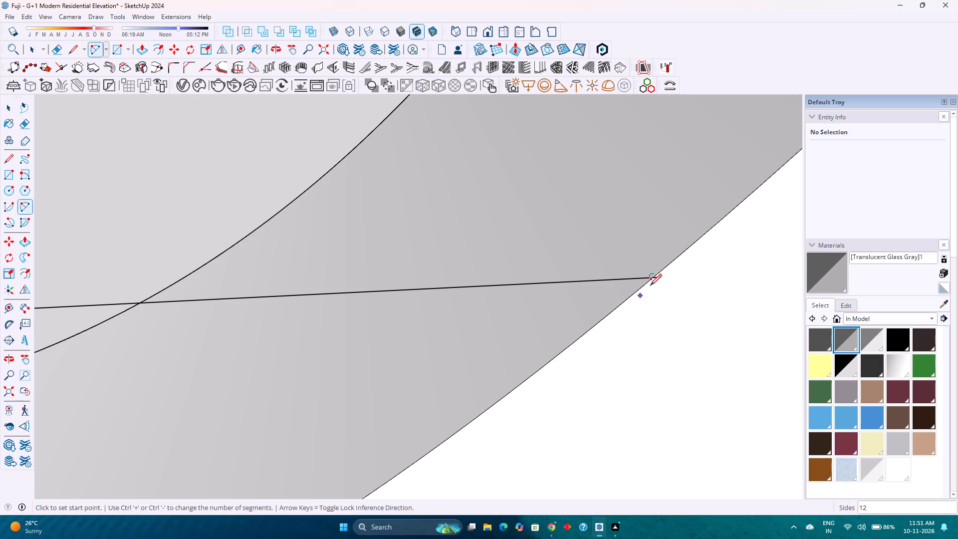
{"action": "left_click", "coordinate": [654, 275]}
{"action": "scroll", "coordinate": [546, 340], "scroll_direction": "down", "scroll_amount": 8}
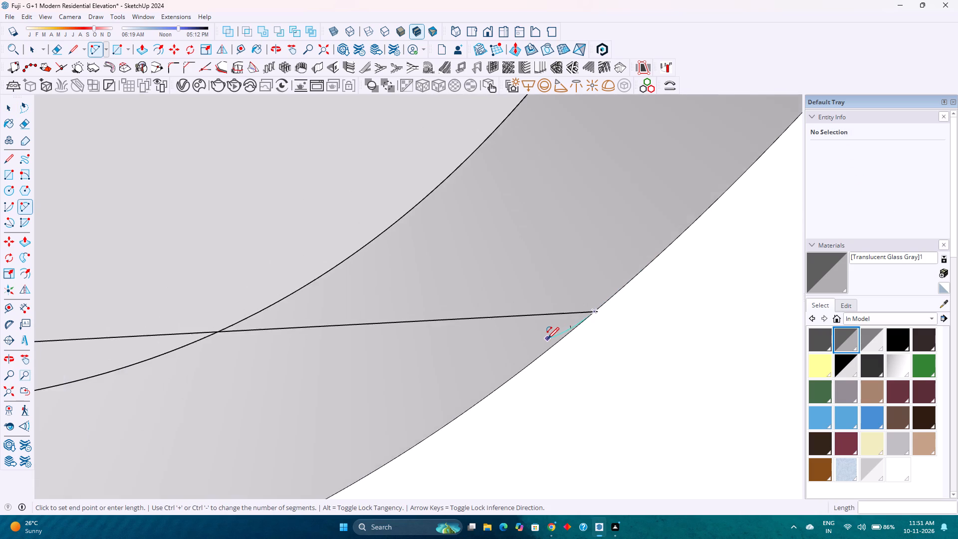
{"action": "scroll", "coordinate": [547, 339], "scroll_direction": "down", "scroll_amount": 13}
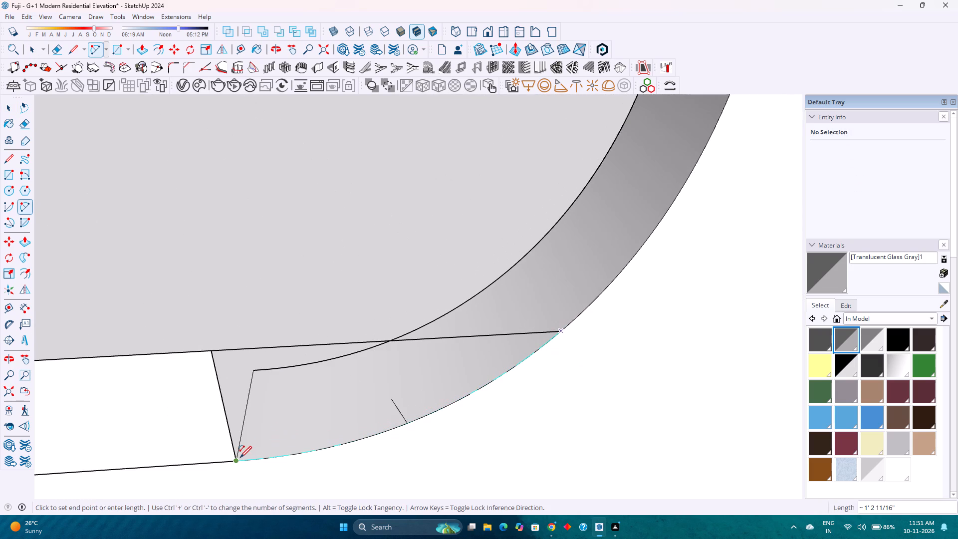
{"action": "double_click", "coordinate": [240, 459]}
{"action": "key", "text": "space"}
Erase the short stub of the top line that extends past the inner curve.
{"action": "scroll", "coordinate": [556, 338], "scroll_direction": "up", "scroll_amount": 3}
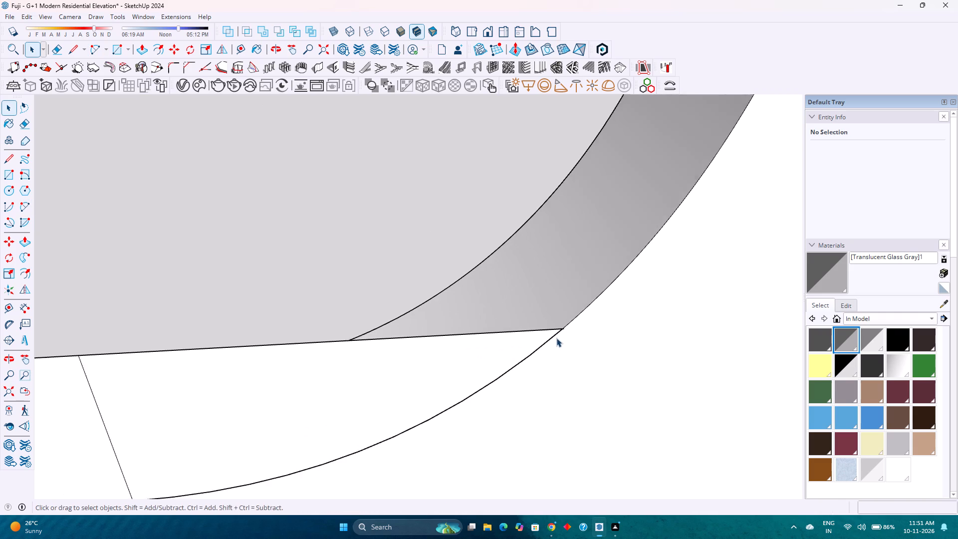
{"action": "scroll", "coordinate": [556, 338], "scroll_direction": "up", "scroll_amount": 6}
{"action": "key", "text": "e"}
{"action": "scroll", "coordinate": [563, 319], "scroll_direction": "up", "scroll_amount": 9}
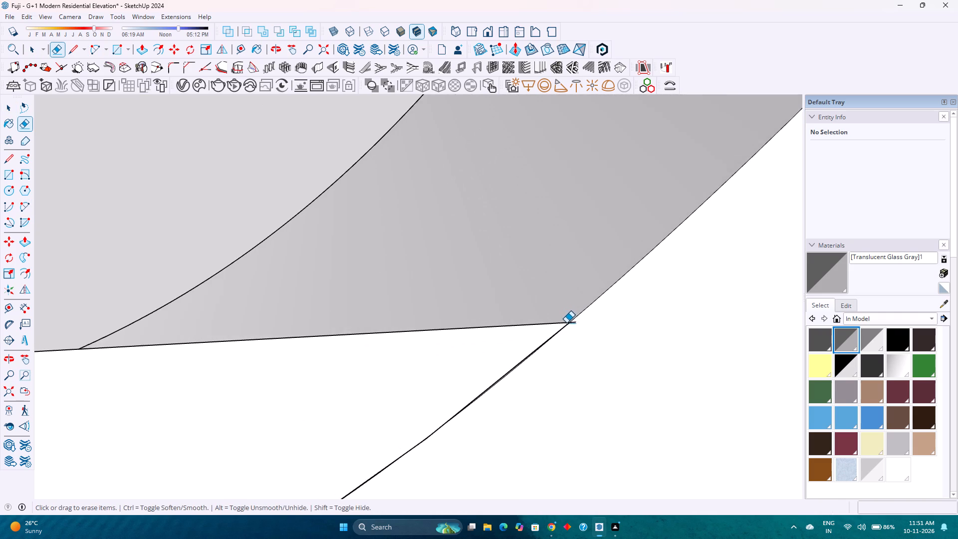
{"action": "scroll", "coordinate": [566, 323], "scroll_direction": "up", "scroll_amount": 8}
{"action": "left_click", "coordinate": [576, 321]}
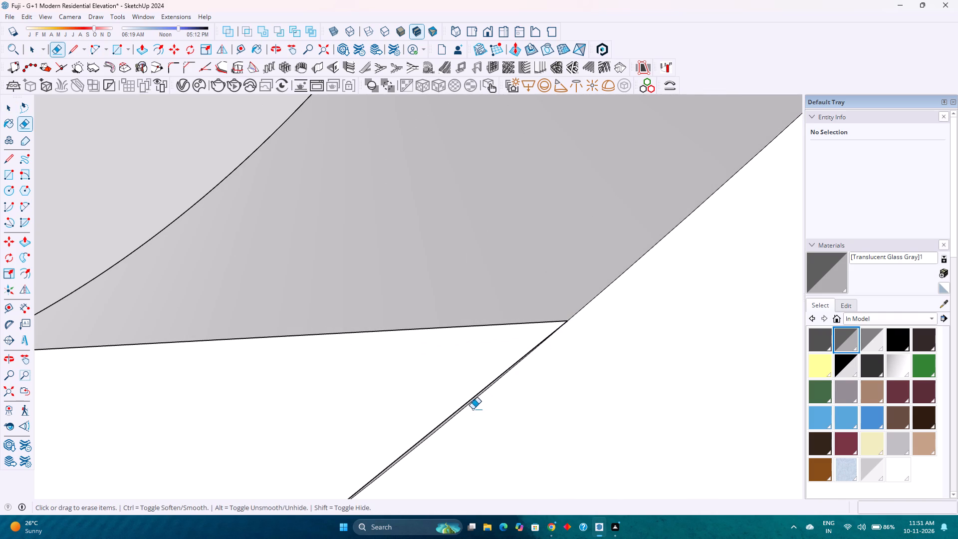
Set the new arc's segment count to 60.
{"action": "key", "text": "space"}
{"action": "left_click", "coordinate": [470, 399]}
{"action": "scroll", "coordinate": [521, 364], "scroll_direction": "down", "scroll_amount": 11}
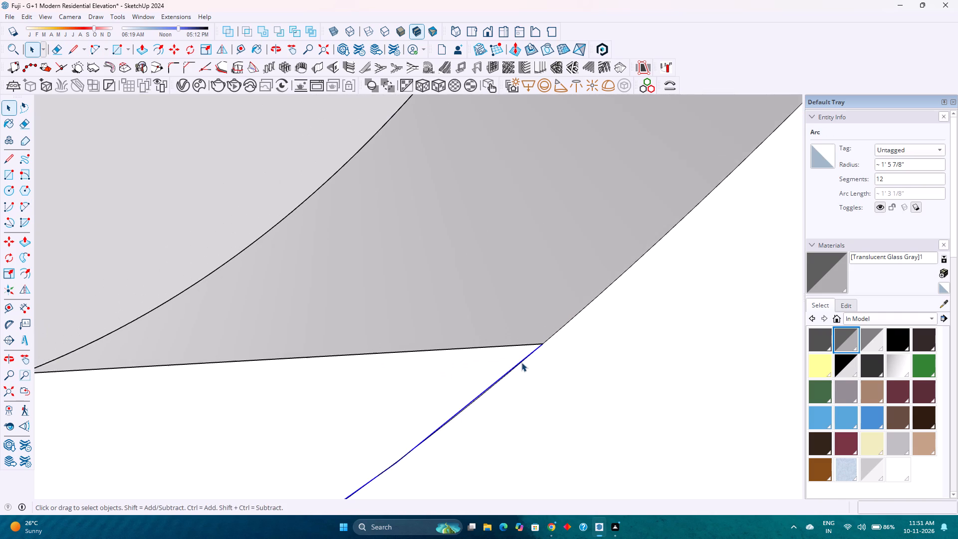
{"action": "scroll", "coordinate": [521, 362], "scroll_direction": "down", "scroll_amount": 20}
{"action": "scroll", "coordinate": [521, 362], "scroll_direction": "down", "scroll_amount": 1}
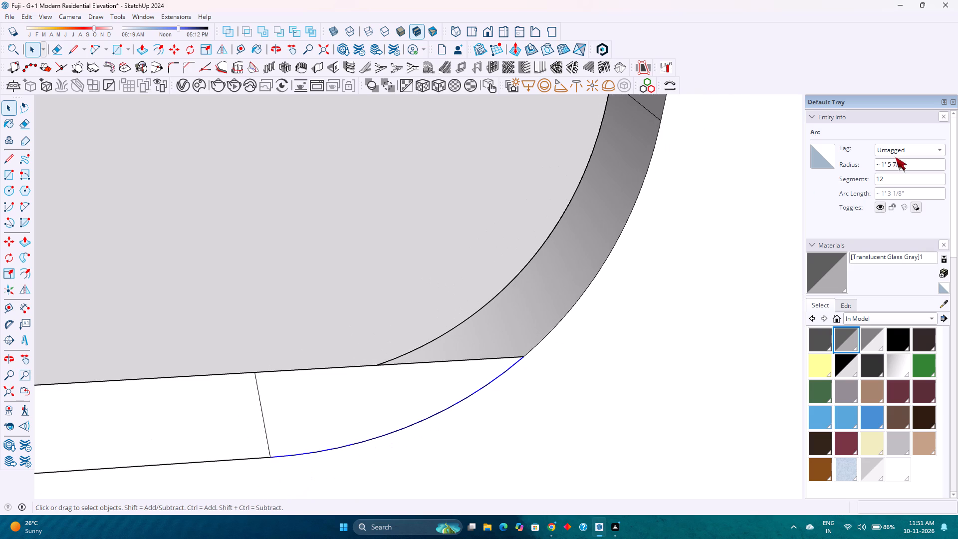
{"action": "left_click", "coordinate": [911, 176]}
{"action": "key", "text": "0"}
{"action": "key", "text": "BackSpace"}
{"action": "key", "text": "BackSpace"}
{"action": "key", "text": "BackSpace"}
{"action": "type", "text": "60"}
{"action": "key", "text": "Return"}
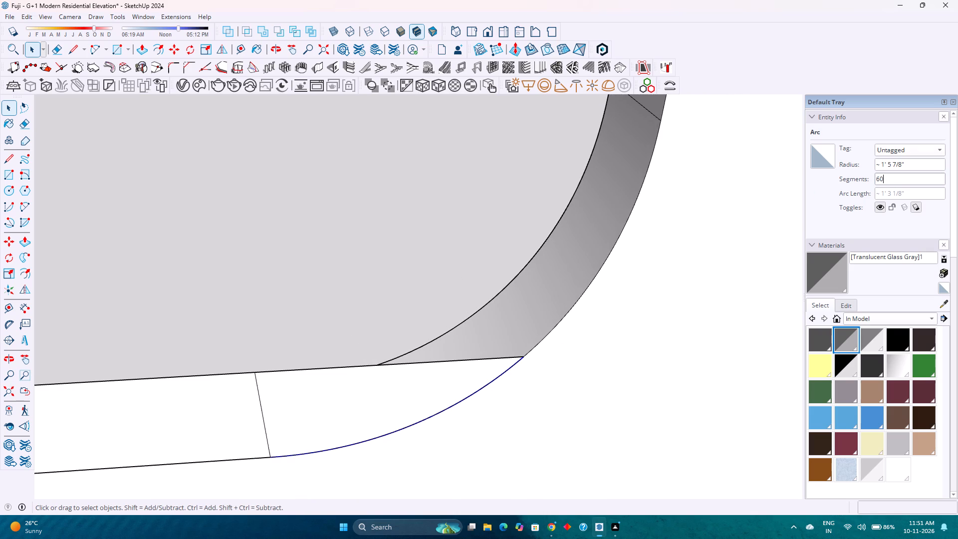
Delete the short vertical line dividing the straight profile face from the curved end face.
{"action": "left_click", "coordinate": [261, 406]}
{"action": "key", "text": "Delete"}
Draw a vertical line from the profile's lower corner at its opposite end down to the slab's outer curved edge.
{"action": "scroll", "coordinate": [257, 408], "scroll_direction": "down", "scroll_amount": 4}
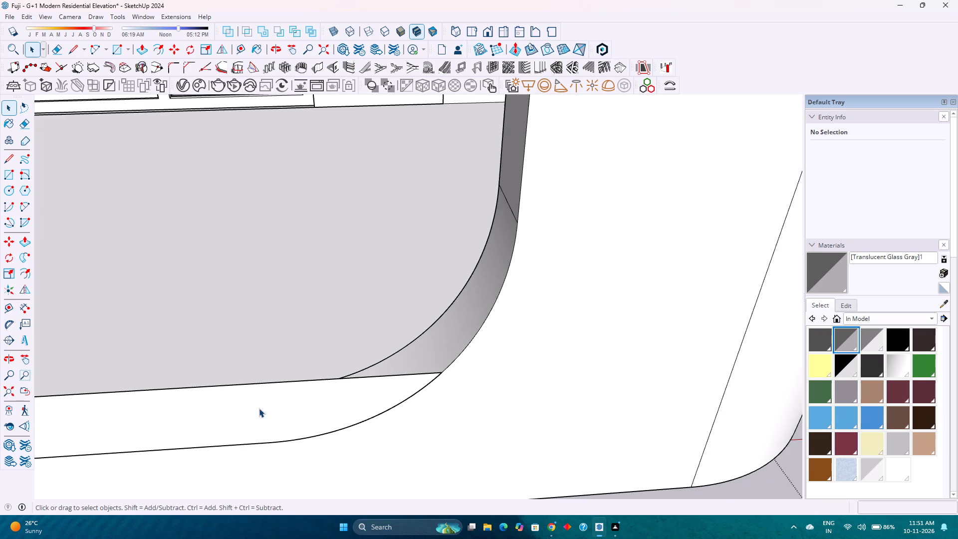
{"action": "scroll", "coordinate": [259, 408], "scroll_direction": "down", "scroll_amount": 9}
{"action": "middle_click_drag", "start_coordinate": [161, 424], "coordinate": [490, 331], "text": "shift"}
{"action": "scroll", "coordinate": [493, 322], "scroll_direction": "down", "scroll_amount": 1}
{"action": "middle_click_drag", "start_coordinate": [208, 396], "coordinate": [504, 328]}
{"action": "scroll", "coordinate": [506, 327], "scroll_direction": "up", "scroll_amount": 1}
{"action": "scroll", "coordinate": [505, 326], "scroll_direction": "down", "scroll_amount": 2}
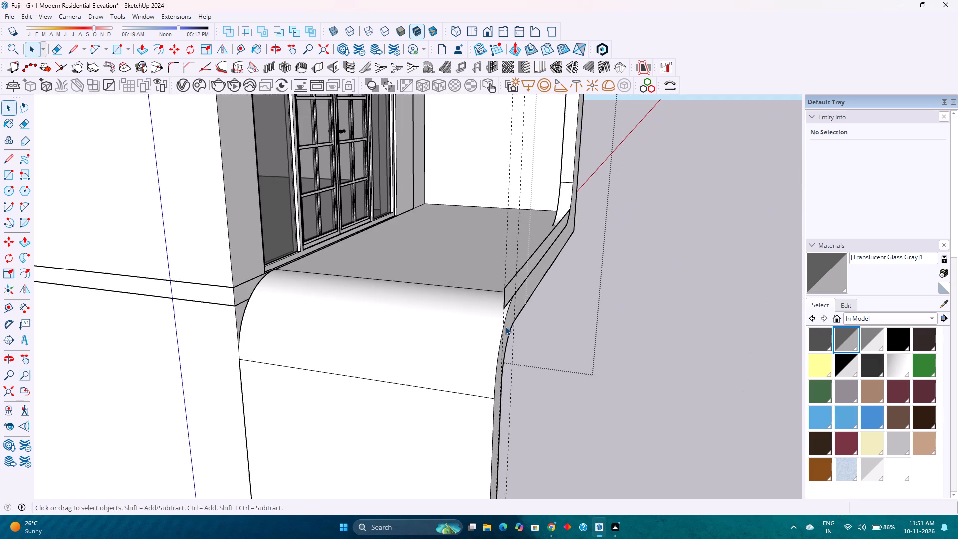
{"action": "scroll", "coordinate": [505, 326], "scroll_direction": "down", "scroll_amount": 1}
{"action": "scroll", "coordinate": [507, 326], "scroll_direction": "up", "scroll_amount": 2}
{"action": "middle_click_drag", "start_coordinate": [498, 326], "coordinate": [284, 337]}
{"action": "scroll", "coordinate": [492, 341], "scroll_direction": "up", "scroll_amount": 7}
{"action": "middle_click_drag", "start_coordinate": [495, 341], "coordinate": [386, 319]}
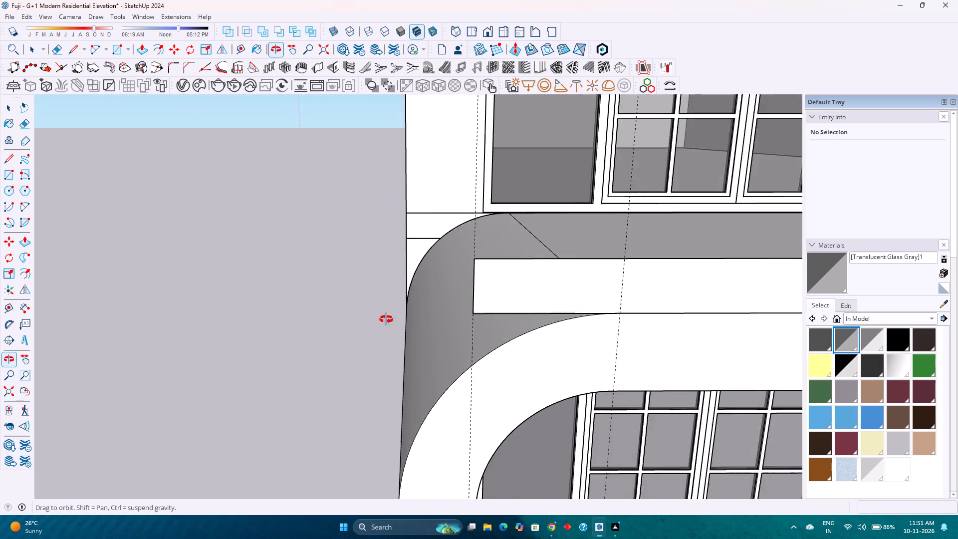
{"action": "middle_click_drag", "start_coordinate": [386, 319], "coordinate": [385, 319]}
{"action": "key", "text": "l"}
{"action": "left_click", "coordinate": [474, 317]}
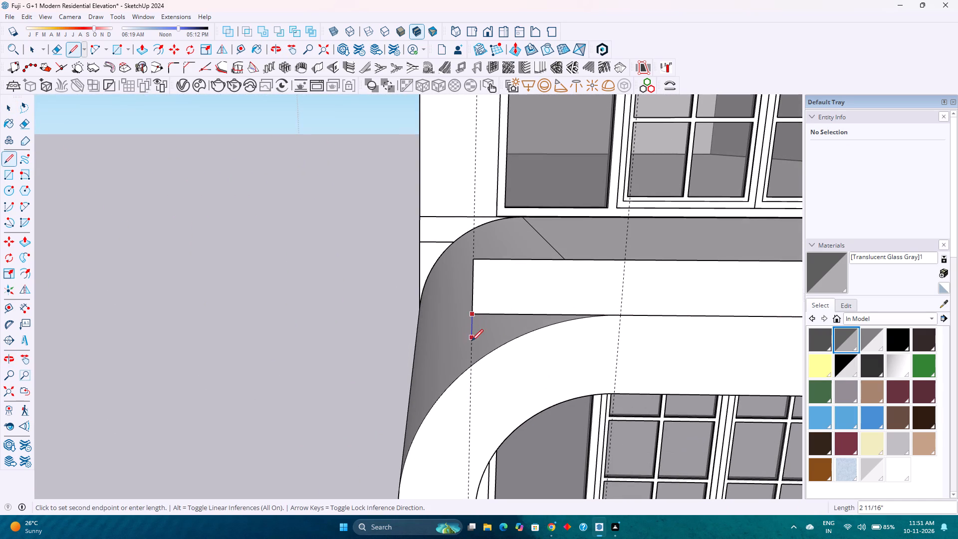
{"action": "left_click", "coordinate": [471, 364]}
Draw an arc along the slab's curve from the vertical line's lower end to the straight edge's start, about 1' 4 7/8" across with a 1 9/16" bulge.
{"action": "key", "text": "a"}
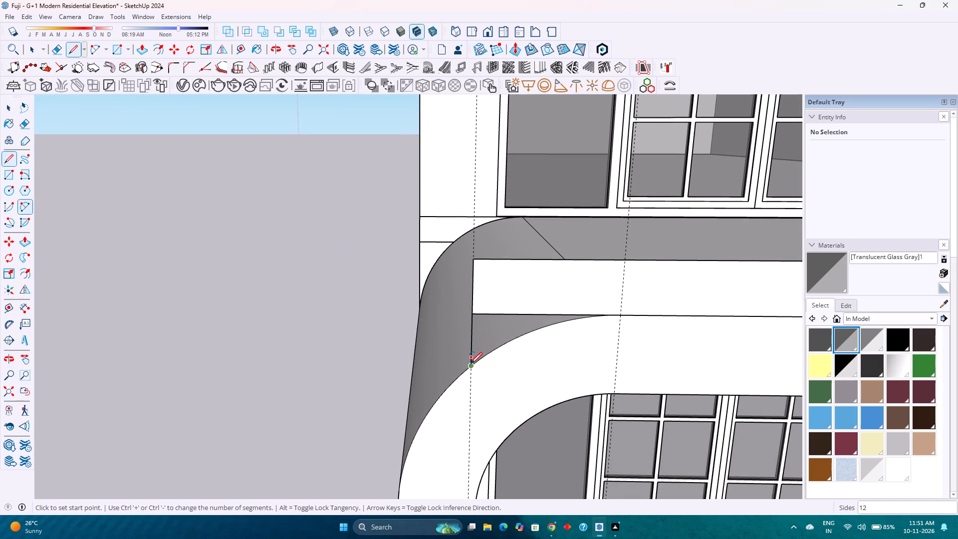
{"action": "left_click", "coordinate": [470, 365]}
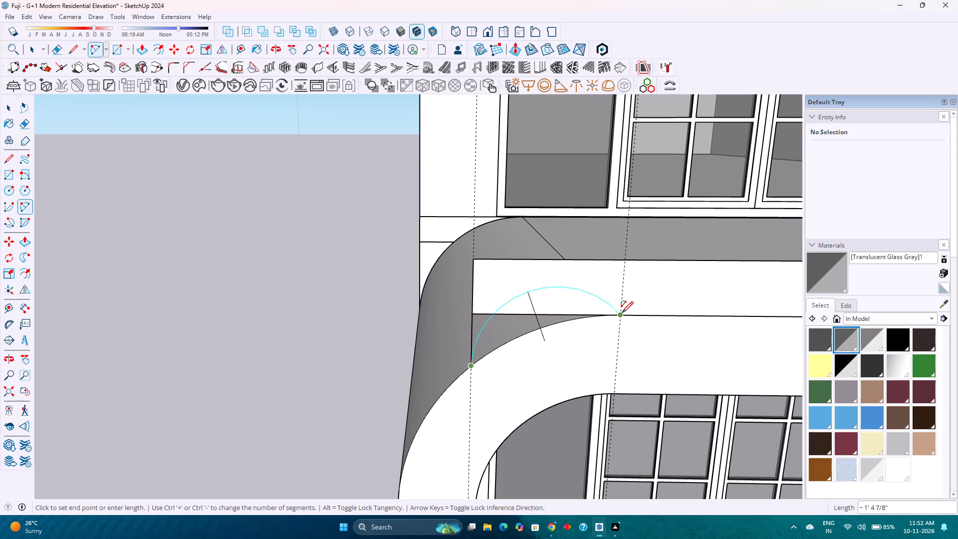
{"action": "left_click", "coordinate": [622, 313]}
{"action": "left_click", "coordinate": [553, 324]}
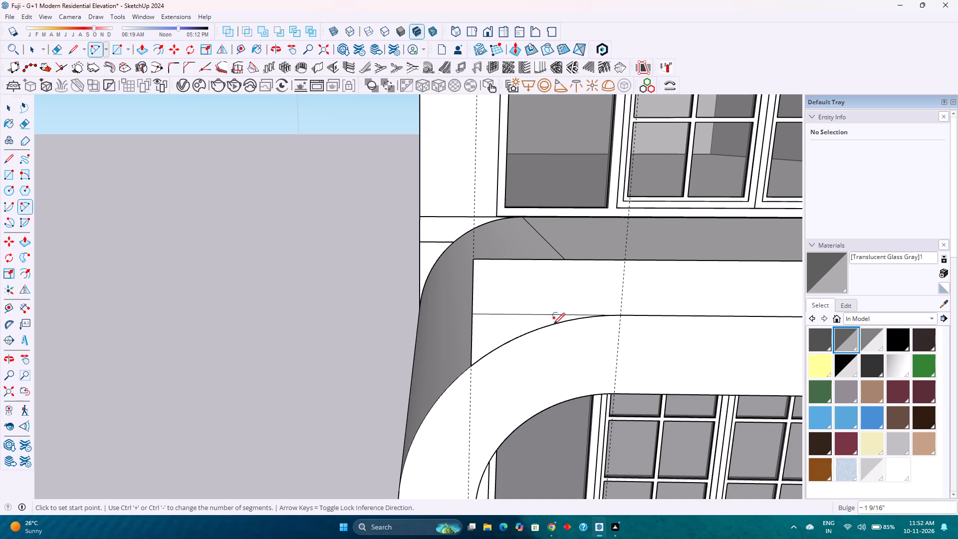
Set the new arc's segment count to 40.
{"action": "key", "text": "space"}
{"action": "left_click", "coordinate": [550, 324]}
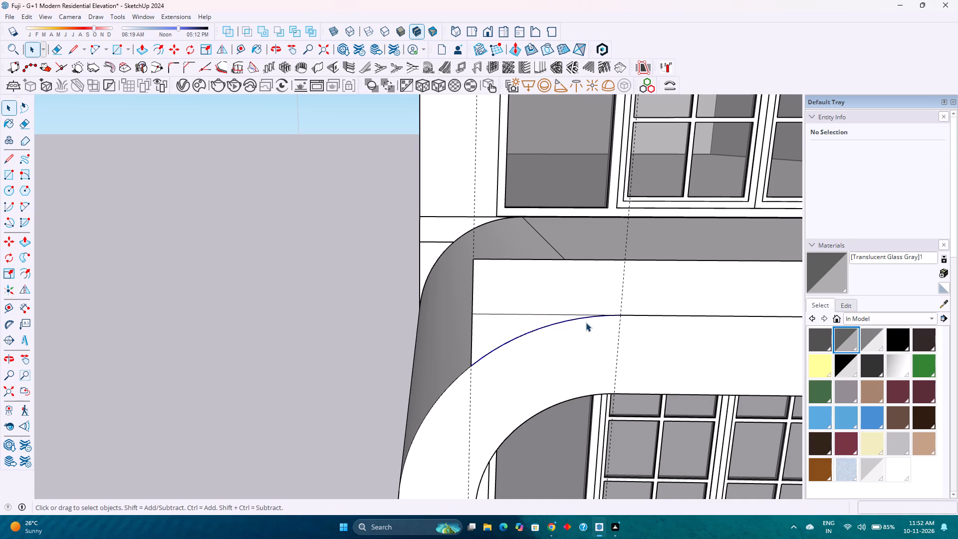
{"action": "double_click", "coordinate": [899, 181]}
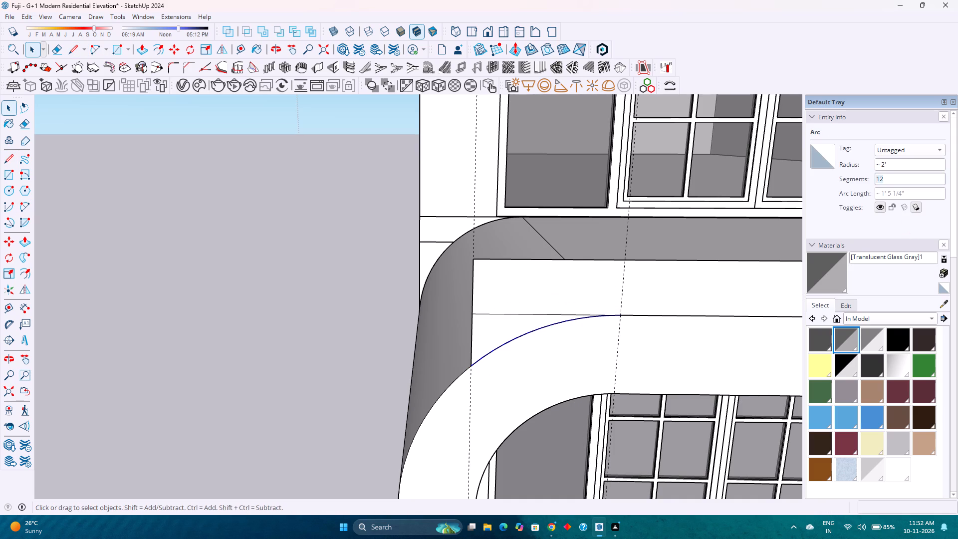
{"action": "type", "text": "40"}
{"action": "key", "text": "Return"}
Delete the horizontal line separating the straight profile face from the curved end face above the new arc.
{"action": "left_click", "coordinate": [522, 313]}
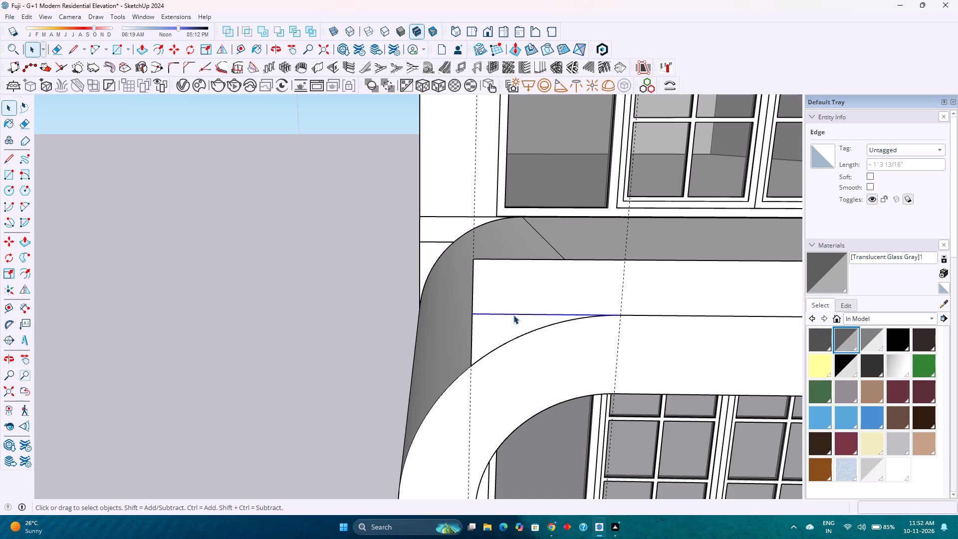
{"action": "key", "text": "Delete"}
Group the completed profile face together with its bounding edges.
{"action": "scroll", "coordinate": [445, 322], "scroll_direction": "down", "scroll_amount": 4}
{"action": "middle_click_drag", "start_coordinate": [373, 341], "coordinate": [548, 366]}
{"action": "scroll", "coordinate": [549, 364], "scroll_direction": "up", "scroll_amount": 1}
{"action": "scroll", "coordinate": [475, 343], "scroll_direction": "down", "scroll_amount": 2}
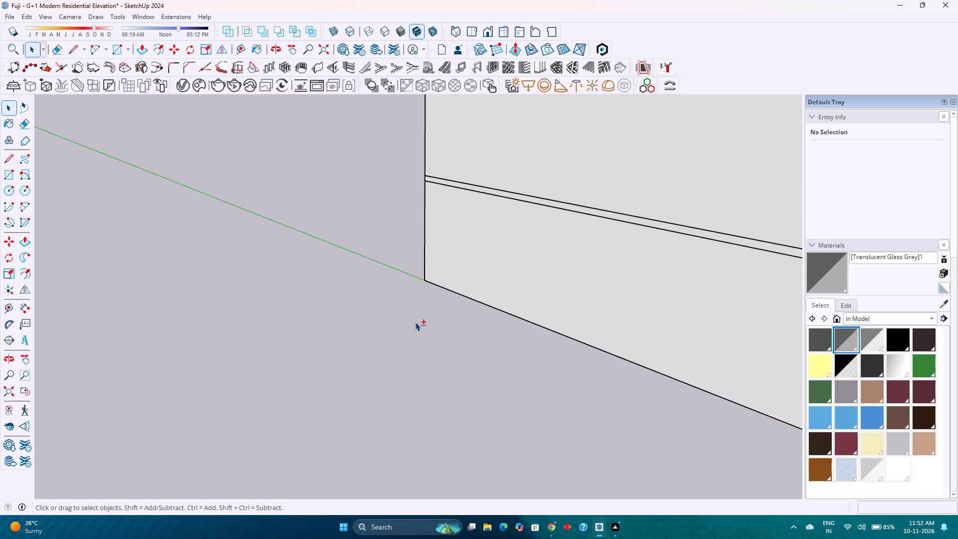
{"action": "middle_click_drag", "start_coordinate": [398, 319], "coordinate": [196, 320], "text": "shift"}
{"action": "scroll", "coordinate": [196, 320], "scroll_direction": "down", "scroll_amount": 4}
{"action": "scroll", "coordinate": [549, 311], "scroll_direction": "up", "scroll_amount": 7}
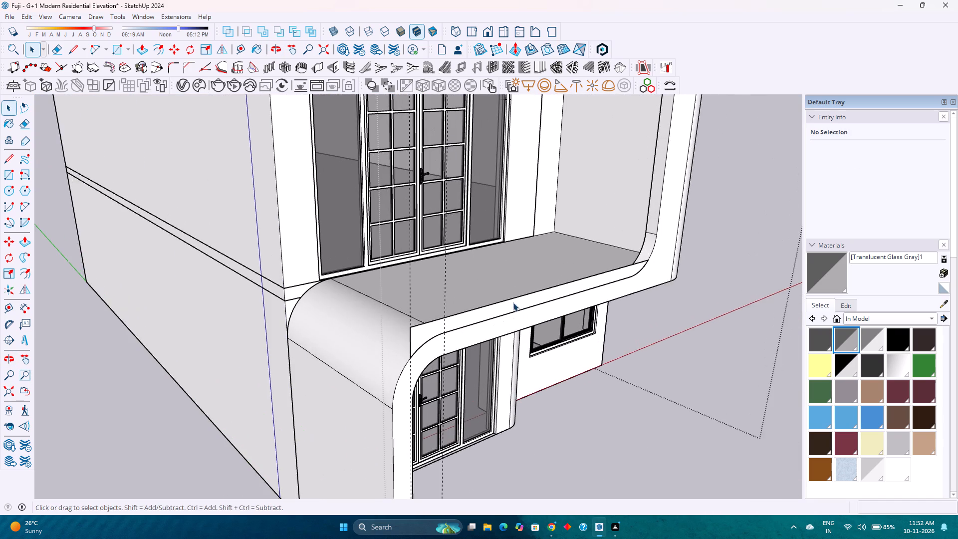
{"action": "scroll", "coordinate": [510, 301], "scroll_direction": "up", "scroll_amount": 3}
{"action": "double_click", "coordinate": [504, 310]}
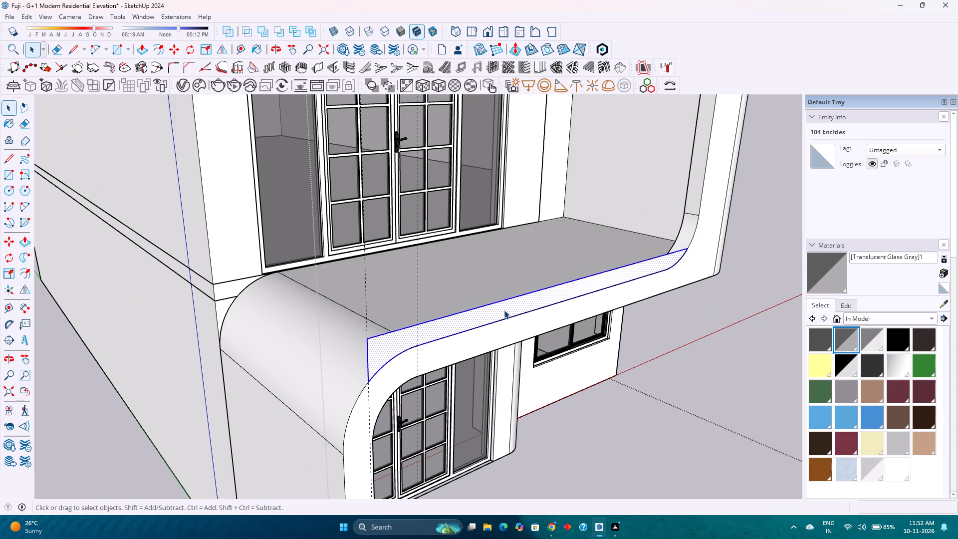
{"action": "right_click", "coordinate": [504, 310]}
{"action": "left_click", "coordinate": [544, 97]}
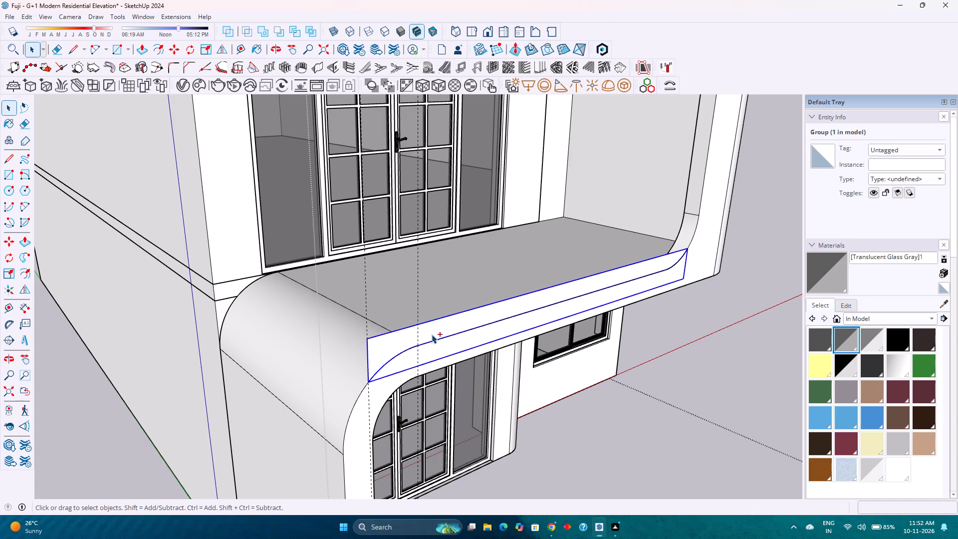
Cut the profile group and paste it inside the curved slab frame's group, with its lower corner at the original point on the curve.
{"action": "key", "text": "ctrl+x"}
{"action": "double_click", "coordinate": [450, 345]}
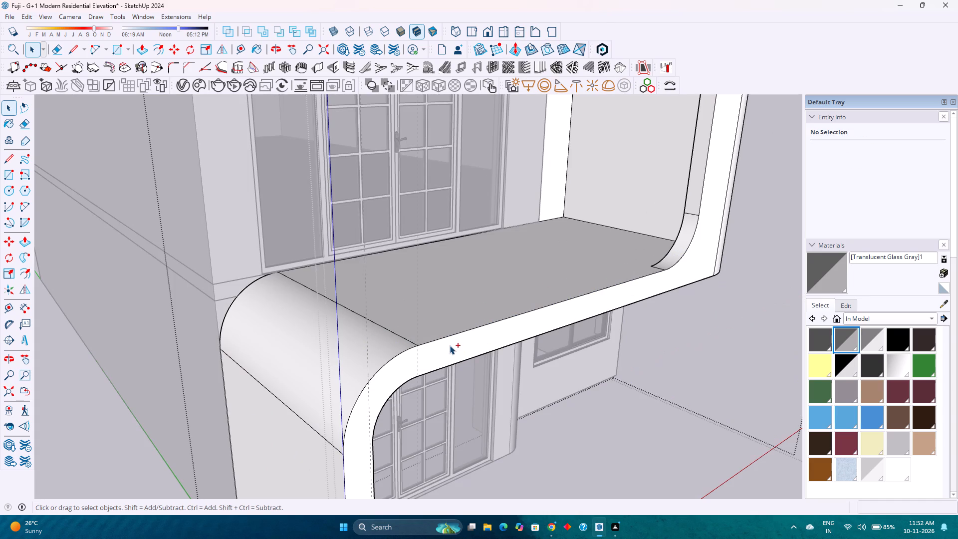
{"action": "key", "text": "ctrl+v"}
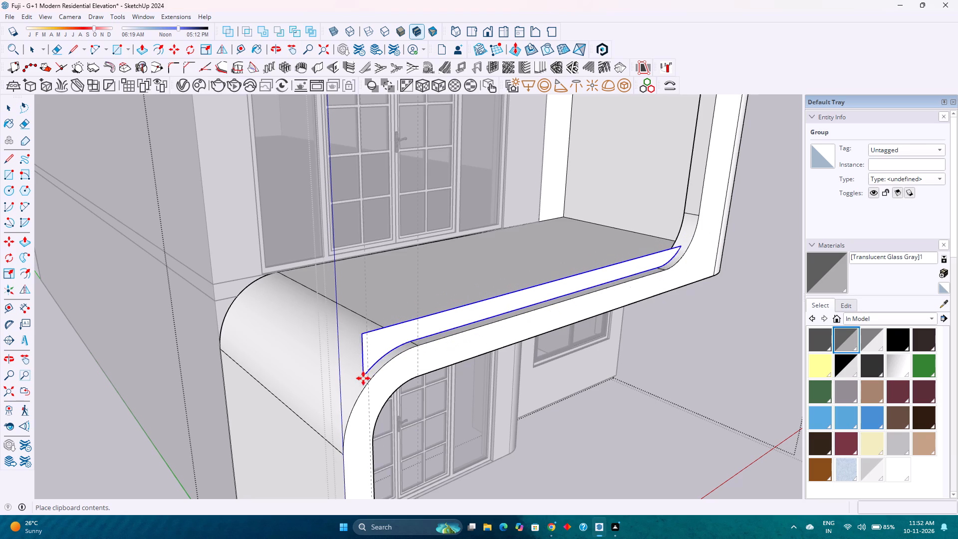
{"action": "scroll", "coordinate": [368, 385], "scroll_direction": "up", "scroll_amount": 6}
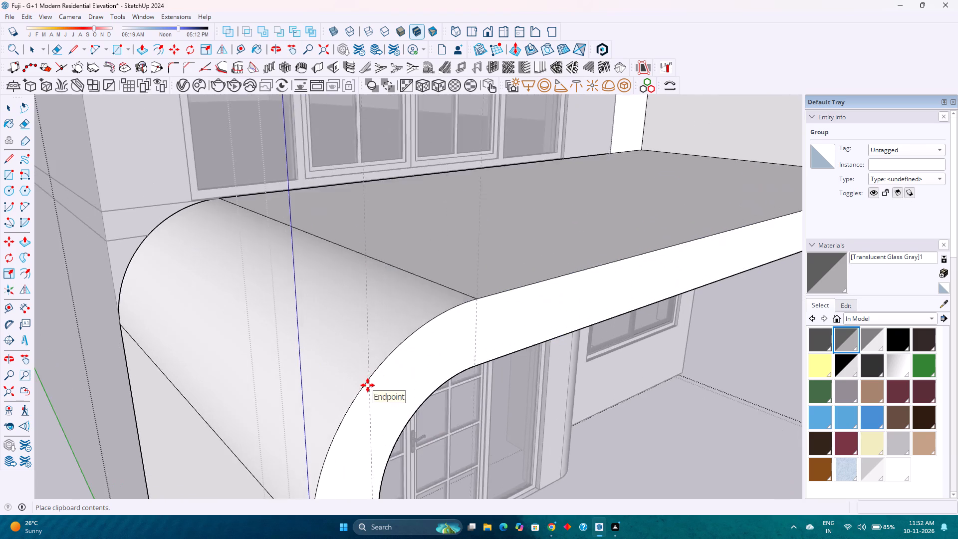
{"action": "scroll", "coordinate": [368, 385], "scroll_direction": "up", "scroll_amount": 7}
{"action": "left_click", "coordinate": [371, 374]}
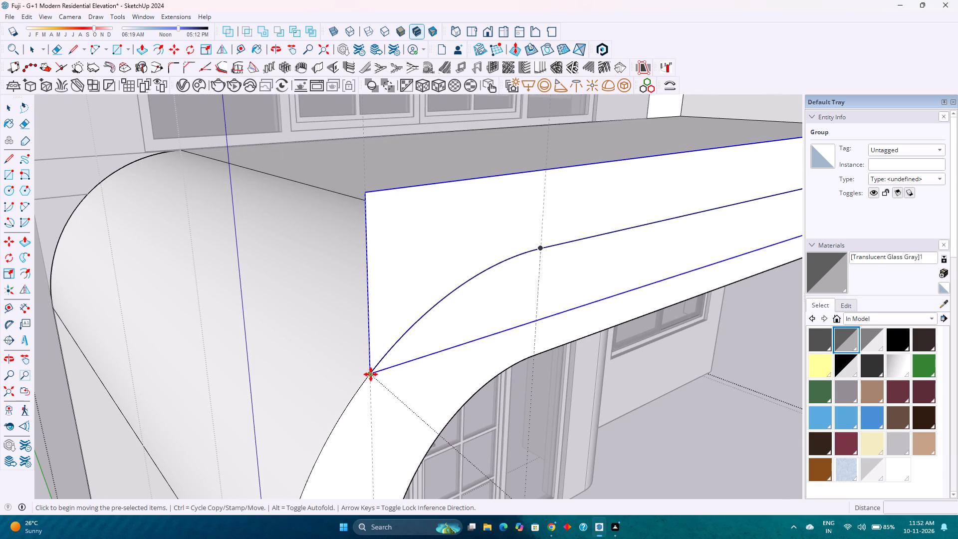
{"action": "scroll", "coordinate": [369, 374], "scroll_direction": "down", "scroll_amount": 14}
{"action": "key", "text": "space"}
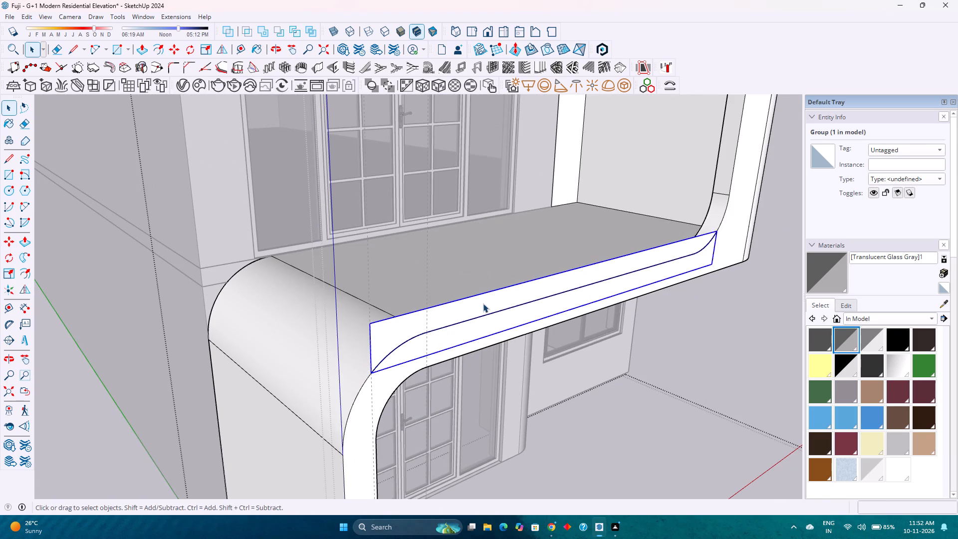
Push/Pull the profile face inside its group 6" inward over the balcony slab.
{"action": "double_click", "coordinate": [483, 303]}
{"action": "scroll", "coordinate": [481, 304], "scroll_direction": "up", "scroll_amount": 2}
{"action": "key", "text": "p"}
{"action": "left_click", "coordinate": [480, 305]}
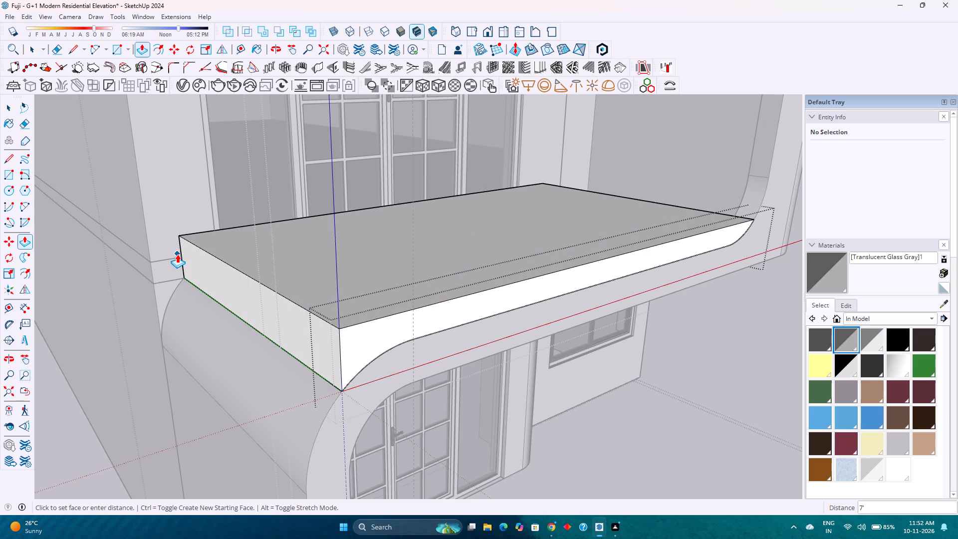
{"action": "middle_click_drag", "start_coordinate": [178, 254], "coordinate": [453, 326]}
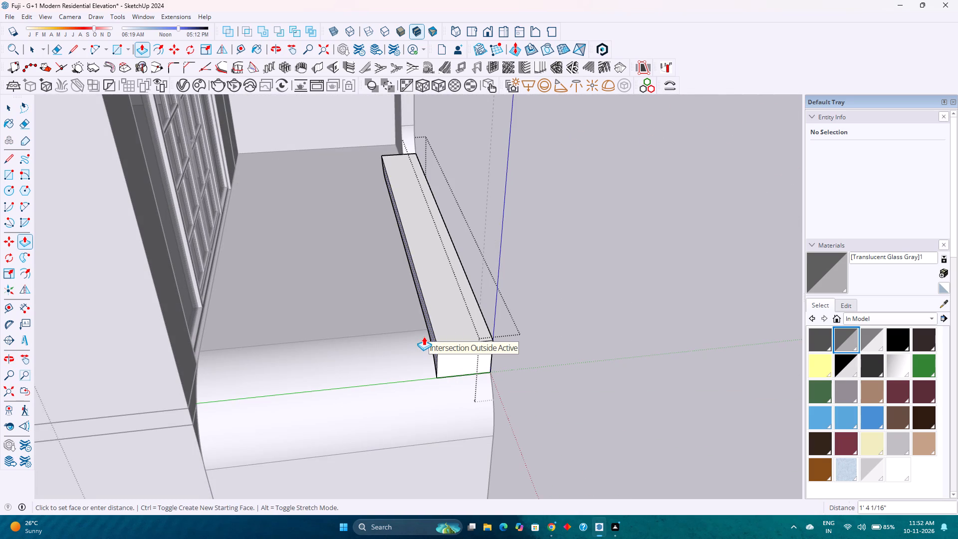
{"action": "key", "text": "6"}
{"action": "key", "text": "Return"}
Draw a 6" vertical line on the profile's inner face from the start of its curved end up to the top edge.
{"action": "middle_click_drag", "start_coordinate": [441, 352], "coordinate": [263, 281]}
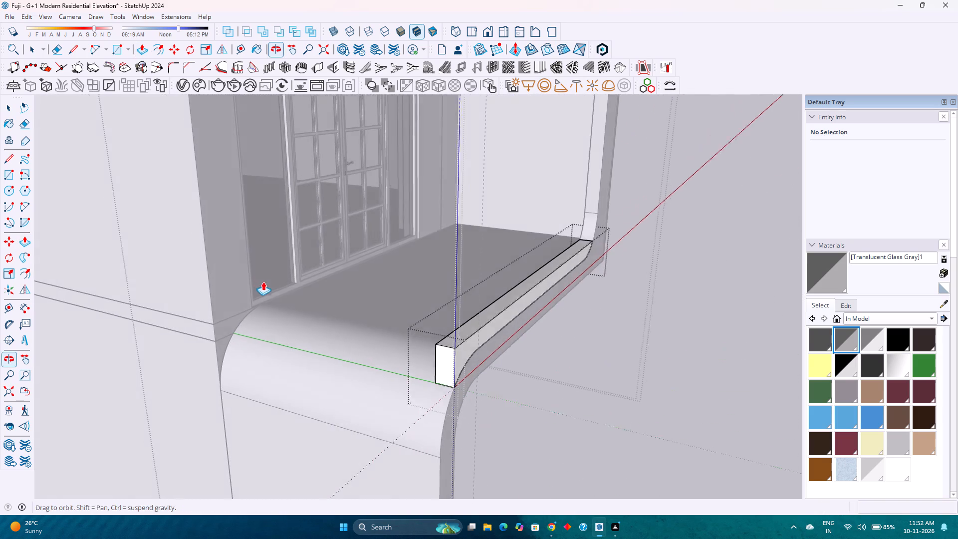
{"action": "middle_click_drag", "start_coordinate": [263, 281], "coordinate": [263, 281]}
{"action": "scroll", "coordinate": [374, 356], "scroll_direction": "up", "scroll_amount": 2}
{"action": "middle_click_drag", "start_coordinate": [374, 356], "coordinate": [716, 336]}
{"action": "scroll", "coordinate": [477, 326], "scroll_direction": "up", "scroll_amount": 7}
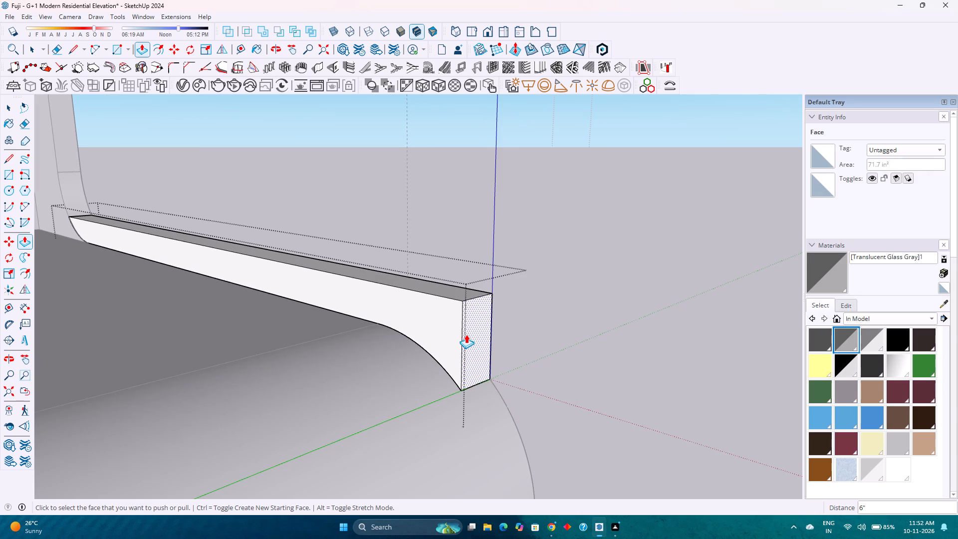
{"action": "key", "text": "space"}
{"action": "key", "text": "l"}
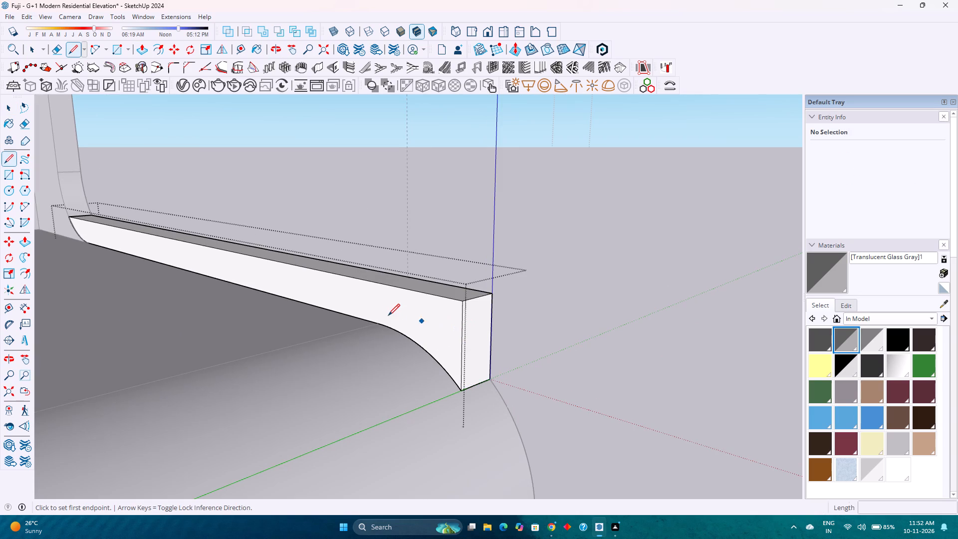
{"action": "left_click", "coordinate": [377, 321]}
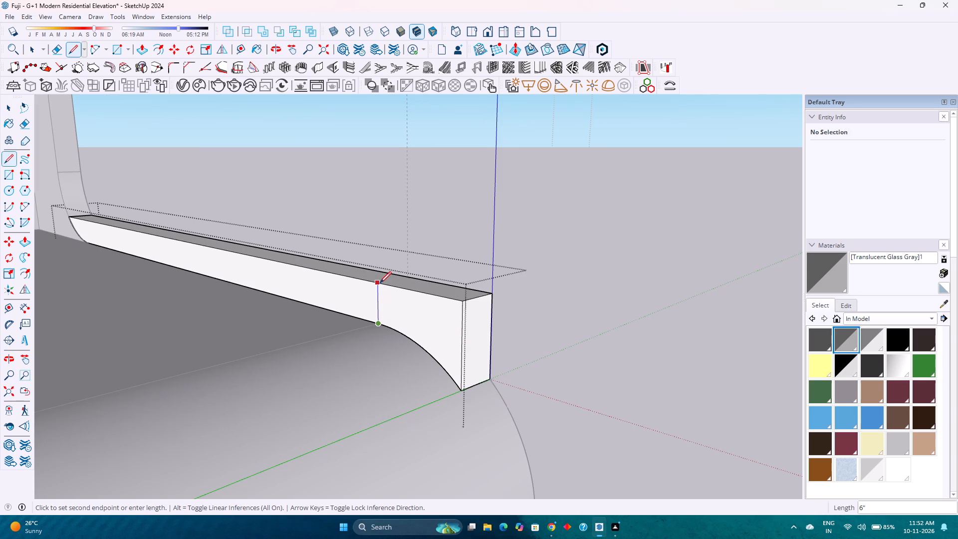
{"action": "left_click", "coordinate": [380, 283]}
Push/Pull the curved end section of the inner face along the balcony side back to the house wall and leave the profile group.
{"action": "key", "text": "p"}
{"action": "left_click", "coordinate": [411, 316]}
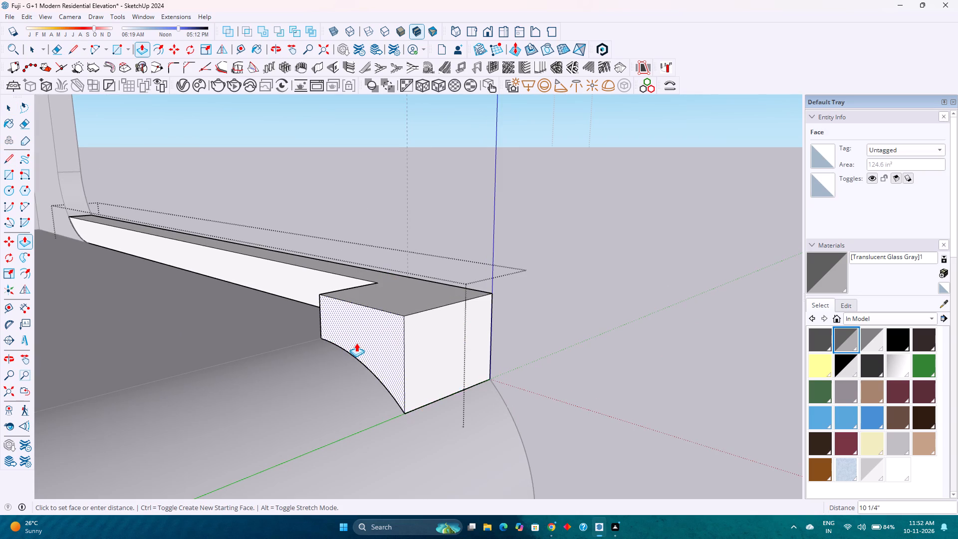
{"action": "scroll", "coordinate": [356, 343], "scroll_direction": "down", "scroll_amount": 8}
{"action": "middle_click_drag", "start_coordinate": [351, 343], "coordinate": [180, 393]}
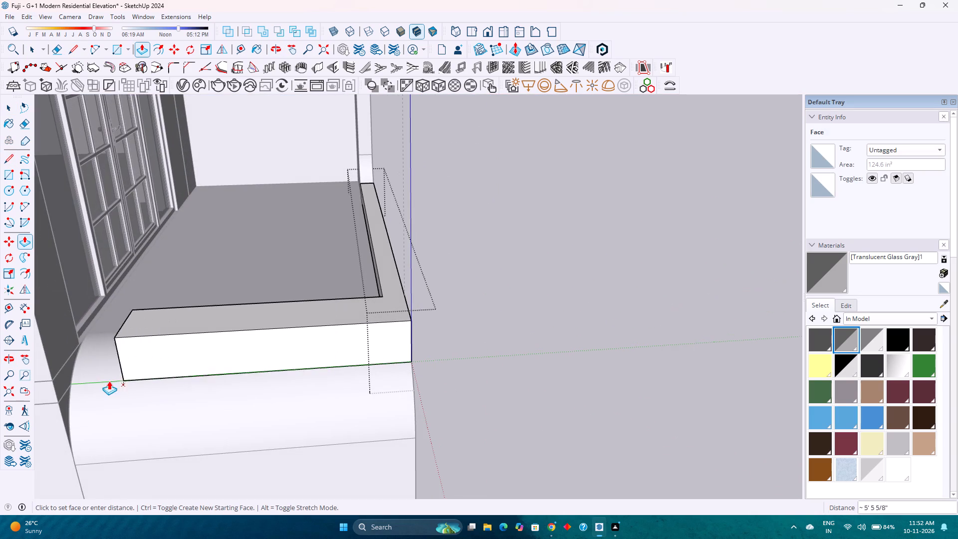
{"action": "left_click", "coordinate": [58, 373]}
{"action": "middle_click_drag", "start_coordinate": [160, 374], "coordinate": [0, 405]}
{"action": "scroll", "coordinate": [262, 386], "scroll_direction": "down", "scroll_amount": 4}
{"action": "middle_click_drag", "start_coordinate": [379, 381], "coordinate": [168, 413]}
{"action": "scroll", "coordinate": [248, 385], "scroll_direction": "down", "scroll_amount": 3}
{"action": "middle_click_drag", "start_coordinate": [247, 383], "coordinate": [527, 457], "text": "shift"}
{"action": "scroll", "coordinate": [470, 403], "scroll_direction": "up", "scroll_amount": 5}
{"action": "middle_click_drag", "start_coordinate": [467, 396], "coordinate": [713, 421]}
{"action": "scroll", "coordinate": [587, 334], "scroll_direction": "up", "scroll_amount": 1}
{"action": "middle_click_drag", "start_coordinate": [590, 334], "coordinate": [653, 407], "text": "shift"}
{"action": "middle_click_drag", "start_coordinate": [622, 404], "coordinate": [540, 395]}
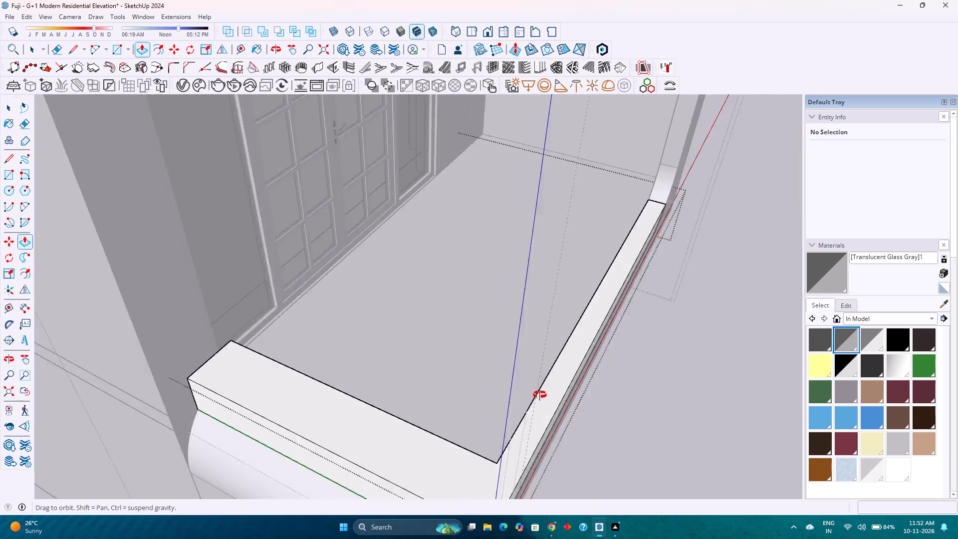
{"action": "middle_click_drag", "start_coordinate": [540, 395], "coordinate": [345, 378]}
{"action": "scroll", "coordinate": [336, 366], "scroll_direction": "down", "scroll_amount": 4}
{"action": "key", "text": "space"}
{"action": "scroll", "coordinate": [361, 368], "scroll_direction": "down", "scroll_amount": 4}
{"action": "middle_click_drag", "start_coordinate": [431, 403], "coordinate": [420, 326]}
{"action": "scroll", "coordinate": [467, 363], "scroll_direction": "down", "scroll_amount": 2}
{"action": "left_click", "coordinate": [472, 369]}
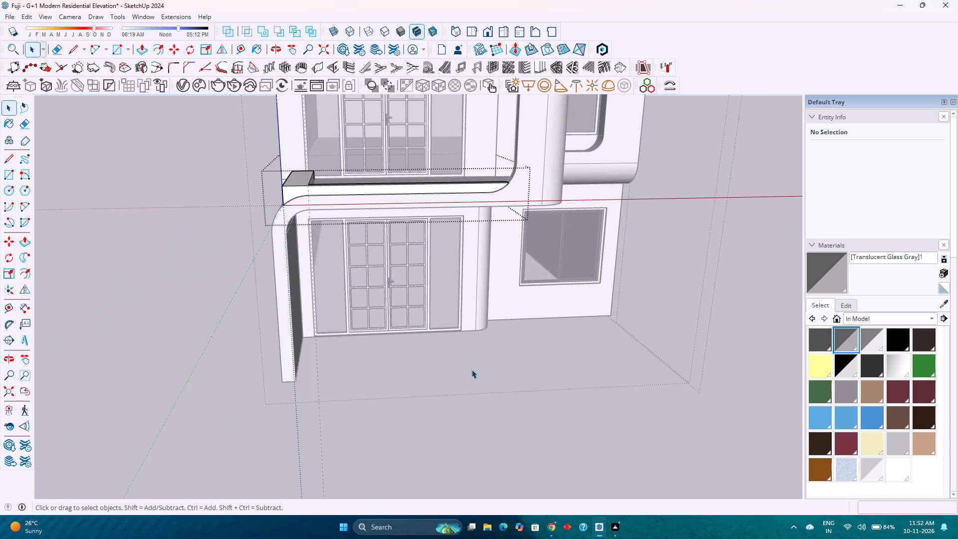
Examine the ground-floor front and the overall front elevation with the new balcony edge.
{"action": "middle_click_drag", "start_coordinate": [466, 371], "coordinate": [452, 315]}
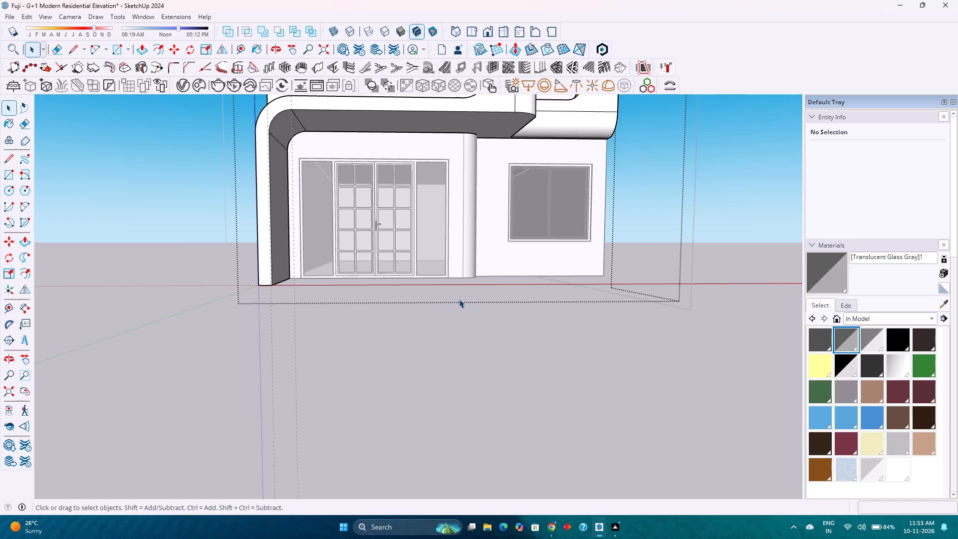
{"action": "scroll", "coordinate": [459, 299], "scroll_direction": "down", "scroll_amount": 5}
{"action": "scroll", "coordinate": [459, 299], "scroll_direction": "up", "scroll_amount": 3}
{"action": "scroll", "coordinate": [459, 299], "scroll_direction": "down", "scroll_amount": 3}
{"action": "scroll", "coordinate": [459, 299], "scroll_direction": "up", "scroll_amount": 3}
{"action": "scroll", "coordinate": [459, 299], "scroll_direction": "down", "scroll_amount": 3}
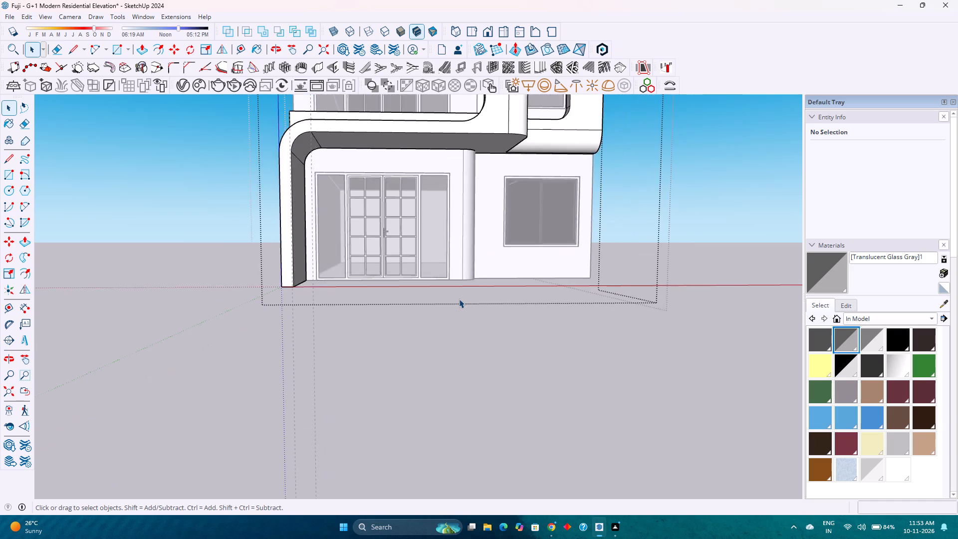
{"action": "scroll", "coordinate": [459, 299], "scroll_direction": "up", "scroll_amount": 2}
{"action": "scroll", "coordinate": [459, 299], "scroll_direction": "down", "scroll_amount": 4}
{"action": "middle_click_drag", "start_coordinate": [463, 288], "coordinate": [486, 368], "text": "shift"}
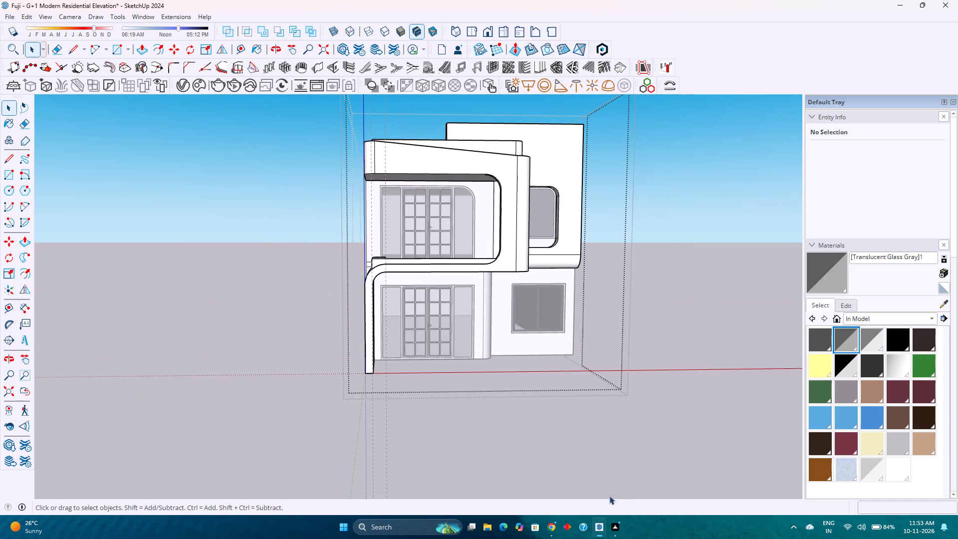
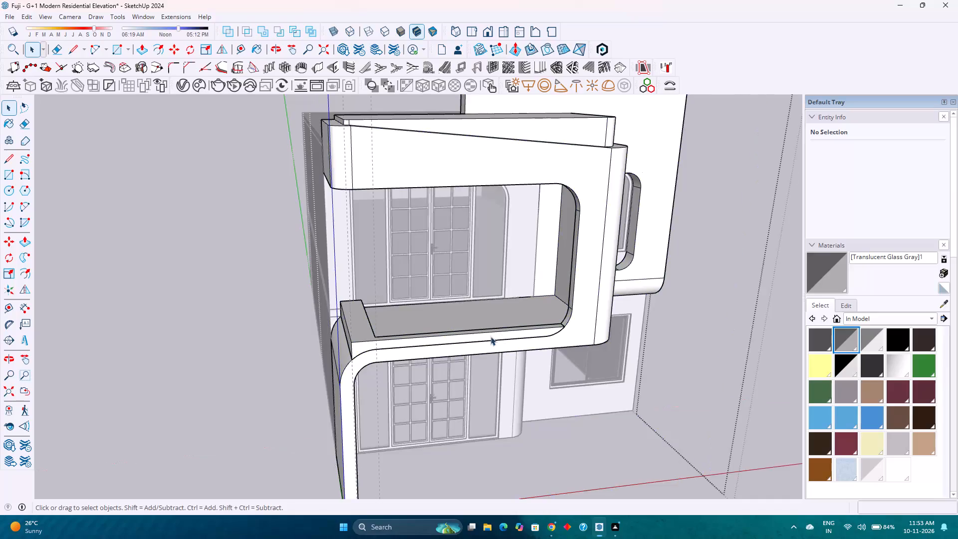
Inside the curved frame group, place a guide 3' back from the front outer edge of the raised balcony edge.
{"action": "scroll", "coordinate": [464, 339], "scroll_direction": "up", "scroll_amount": 8}
{"action": "middle_click_drag", "start_coordinate": [306, 348], "coordinate": [479, 416]}
{"action": "scroll", "coordinate": [309, 360], "scroll_direction": "up", "scroll_amount": 4}
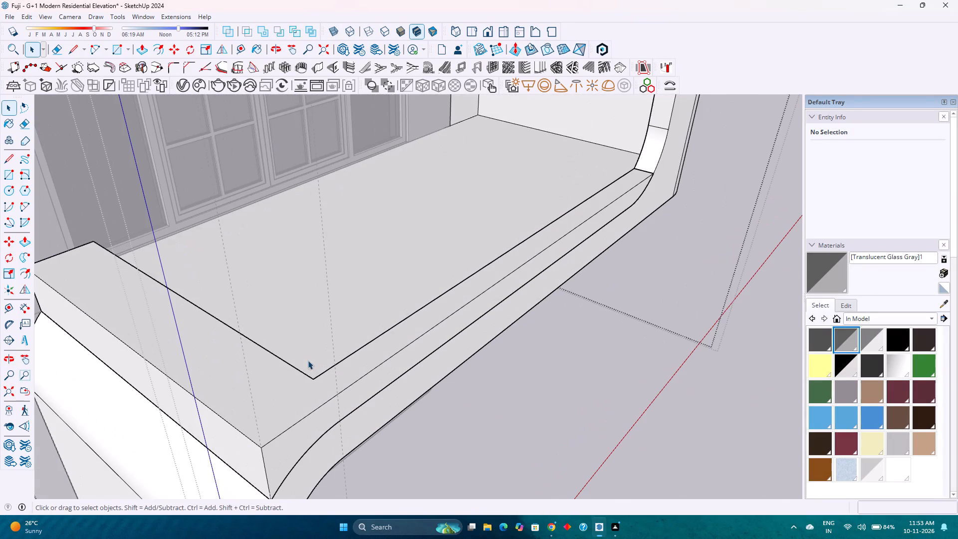
{"action": "middle_click_drag", "start_coordinate": [293, 390], "coordinate": [427, 407], "text": "shift"}
{"action": "scroll", "coordinate": [407, 397], "scroll_direction": "down", "scroll_amount": 3}
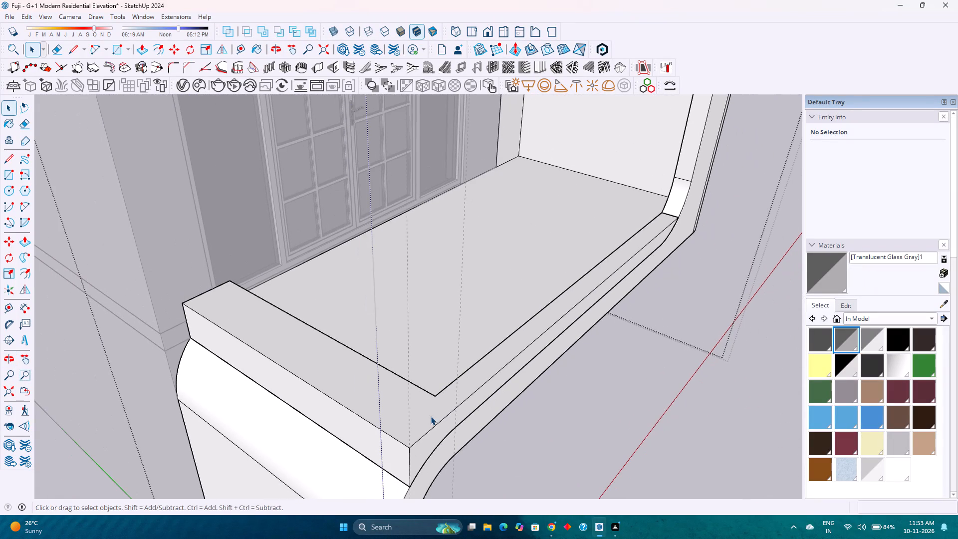
{"action": "key", "text": "Escape"}
{"action": "left_click", "coordinate": [394, 399]}
{"action": "scroll", "coordinate": [396, 398], "scroll_direction": "up", "scroll_amount": 3}
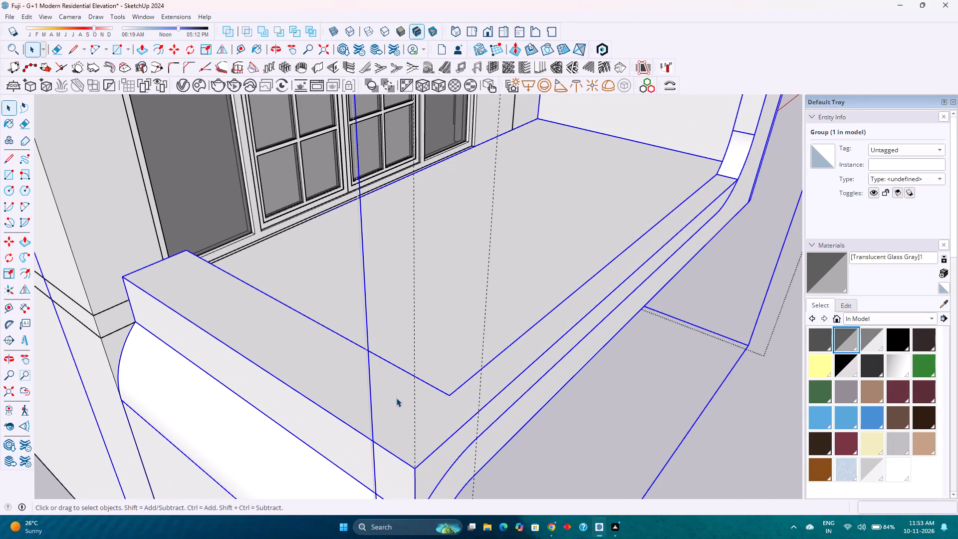
{"action": "double_click", "coordinate": [397, 397]}
{"action": "scroll", "coordinate": [397, 397], "scroll_direction": "up", "scroll_amount": 3}
{"action": "scroll", "coordinate": [399, 395], "scroll_direction": "down", "scroll_amount": 2}
{"action": "double_click", "coordinate": [401, 395]}
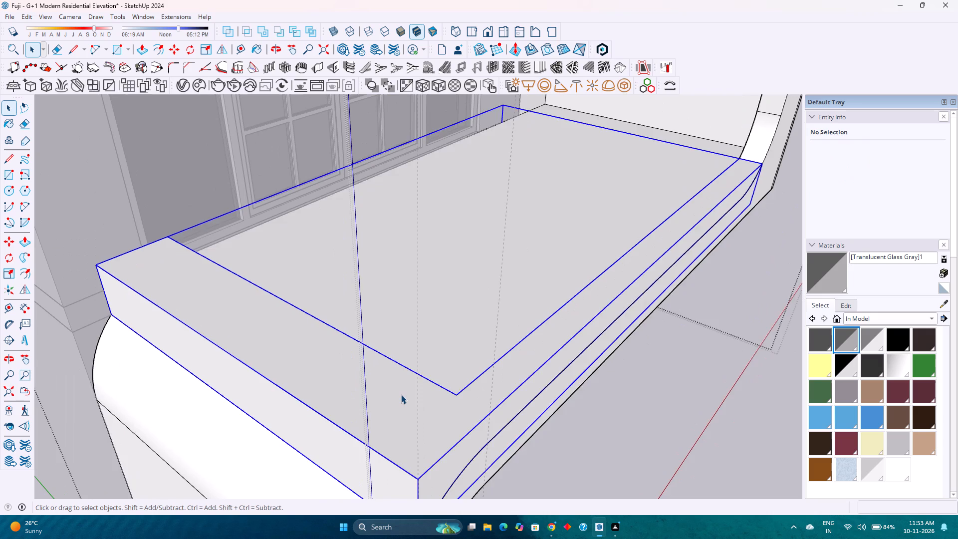
{"action": "scroll", "coordinate": [401, 395], "scroll_direction": "up", "scroll_amount": 2}
{"action": "key", "text": "Escape"}
{"action": "left_click", "coordinate": [403, 391]}
{"action": "scroll", "coordinate": [405, 390], "scroll_direction": "up", "scroll_amount": 2}
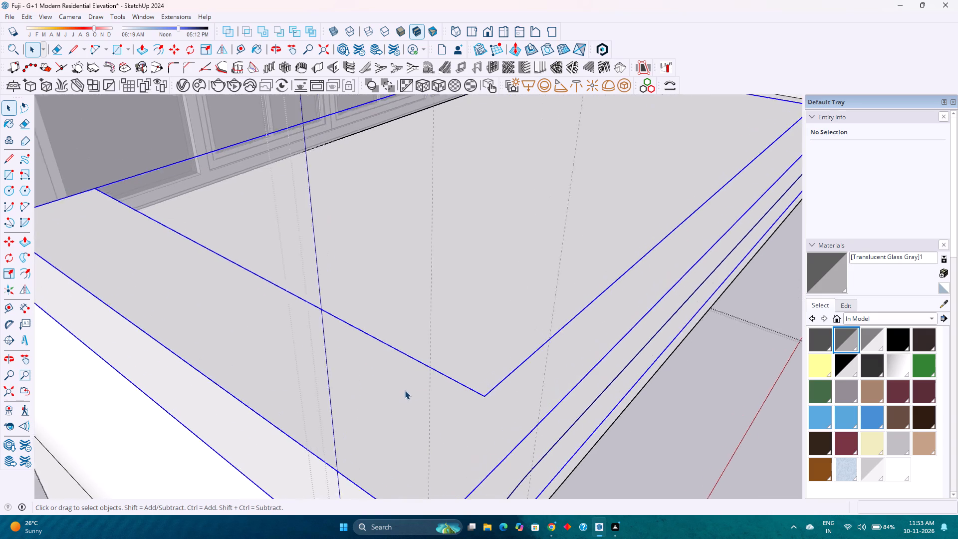
{"action": "scroll", "coordinate": [405, 390], "scroll_direction": "up", "scroll_amount": 1}
{"action": "middle_click_drag", "start_coordinate": [433, 383], "coordinate": [393, 397]}
{"action": "scroll", "coordinate": [374, 392], "scroll_direction": "down", "scroll_amount": 7}
{"action": "middle_click_drag", "start_coordinate": [424, 402], "coordinate": [364, 403]}
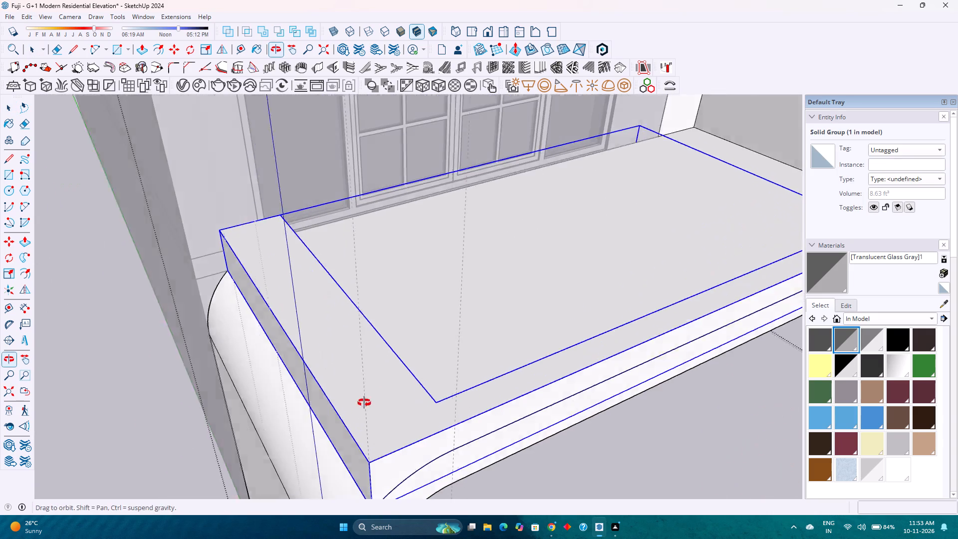
{"action": "middle_click_drag", "start_coordinate": [364, 403], "coordinate": [362, 403]}
{"action": "scroll", "coordinate": [365, 397], "scroll_direction": "down", "scroll_amount": 4}
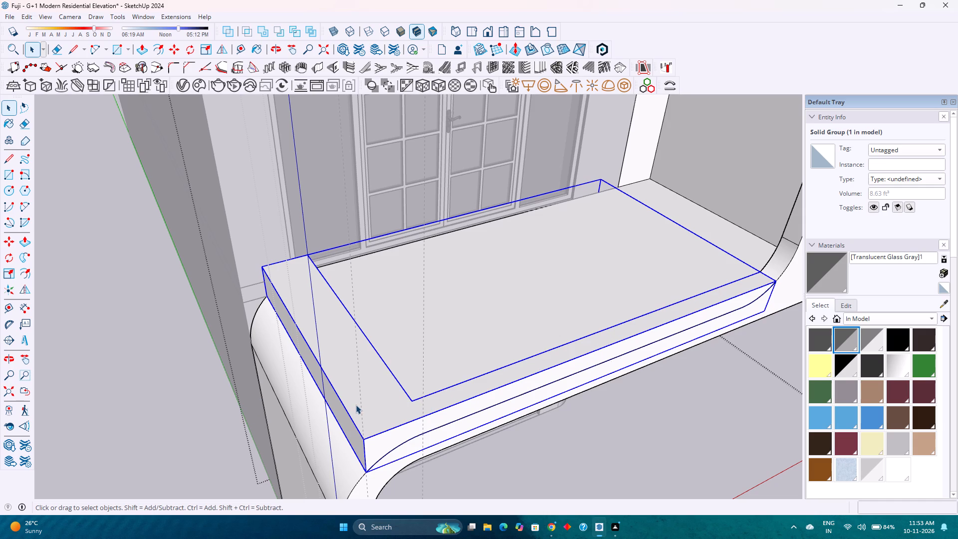
{"action": "scroll", "coordinate": [356, 405], "scroll_direction": "up", "scroll_amount": 7}
{"action": "scroll", "coordinate": [355, 405], "scroll_direction": "down", "scroll_amount": 4}
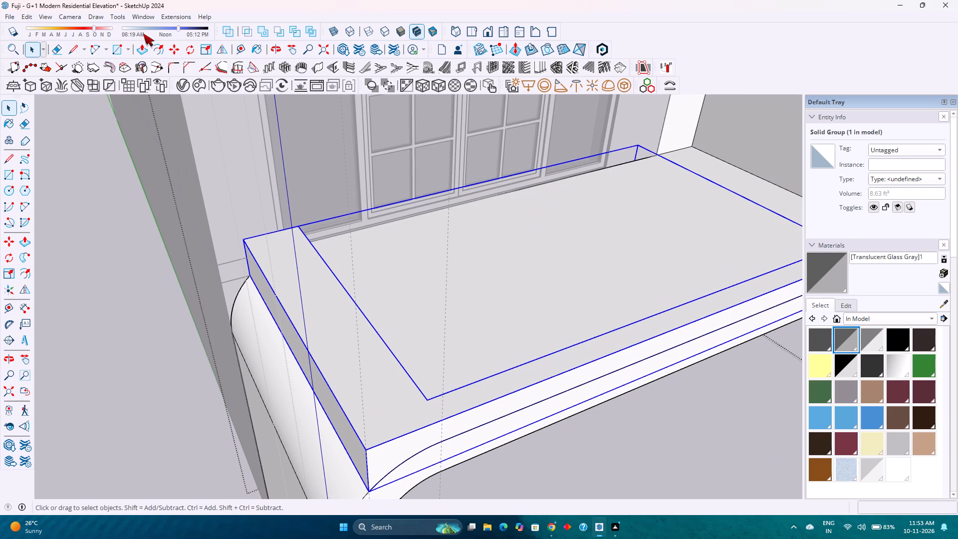
{"action": "left_click", "coordinate": [240, 51]}
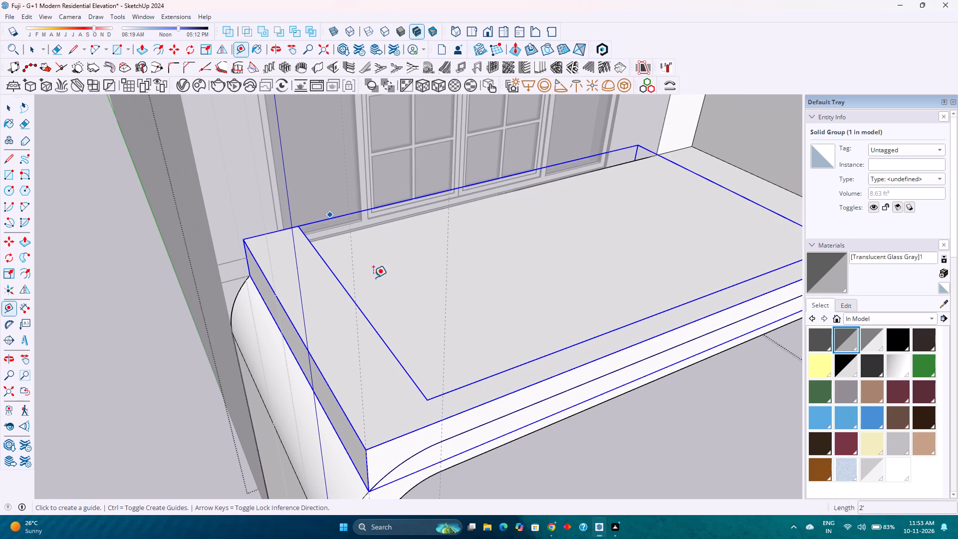
{"action": "left_click", "coordinate": [468, 409]}
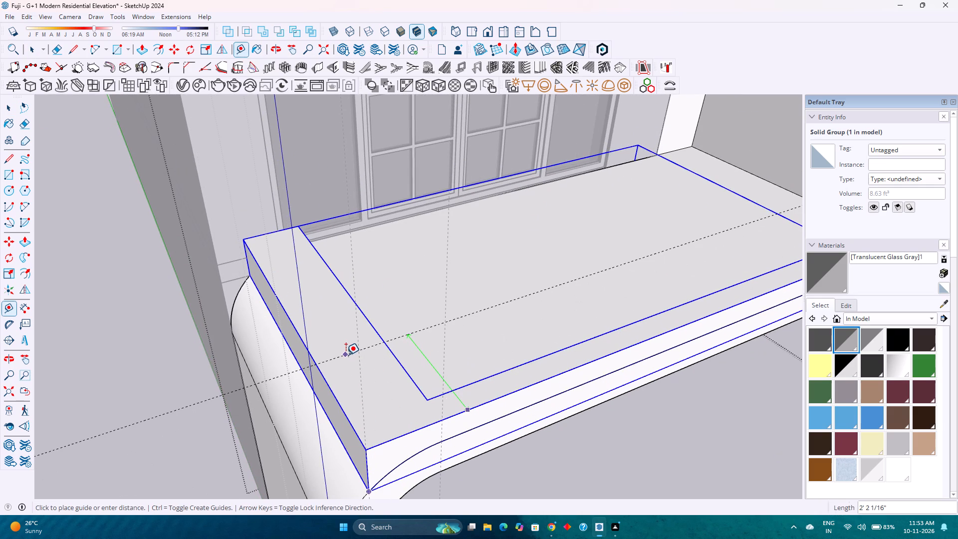
{"action": "type", "text": "3'"}
{"action": "key", "text": "Return"}
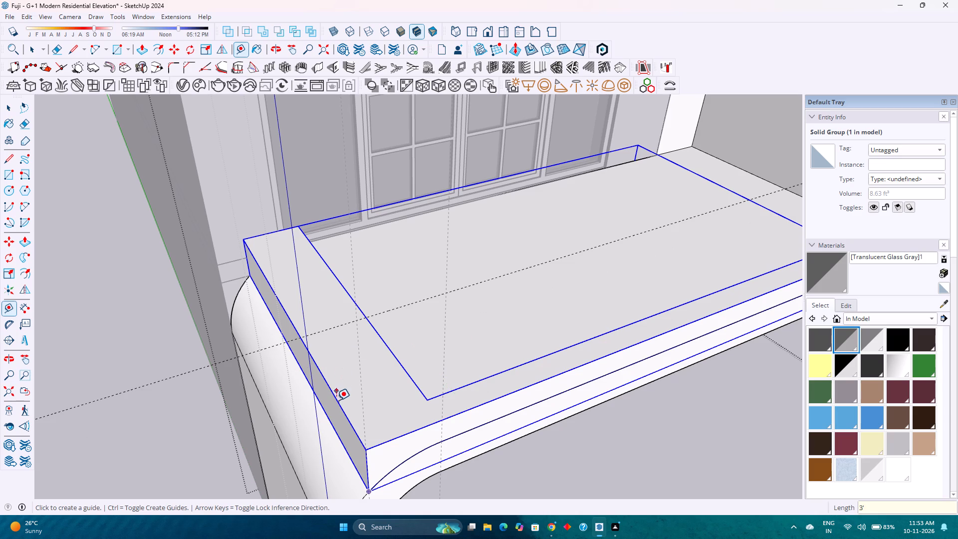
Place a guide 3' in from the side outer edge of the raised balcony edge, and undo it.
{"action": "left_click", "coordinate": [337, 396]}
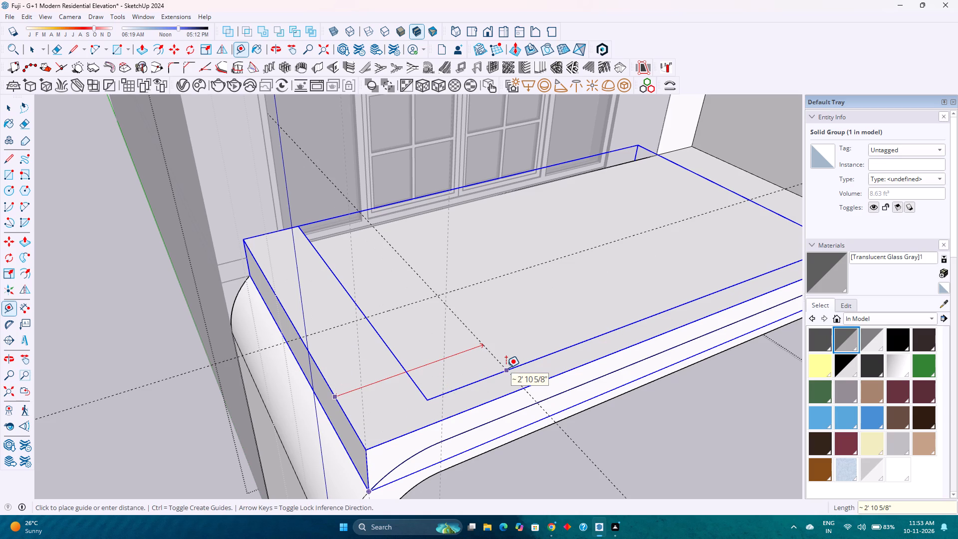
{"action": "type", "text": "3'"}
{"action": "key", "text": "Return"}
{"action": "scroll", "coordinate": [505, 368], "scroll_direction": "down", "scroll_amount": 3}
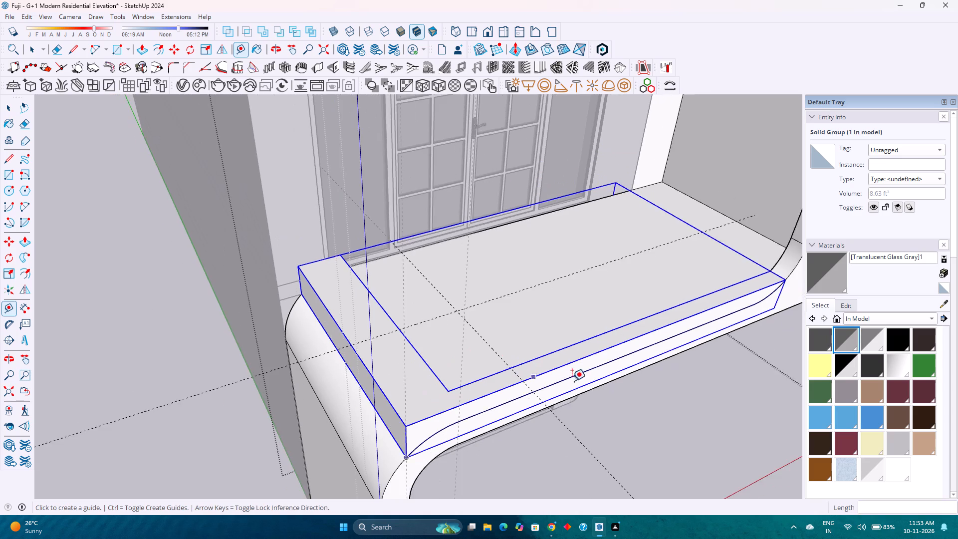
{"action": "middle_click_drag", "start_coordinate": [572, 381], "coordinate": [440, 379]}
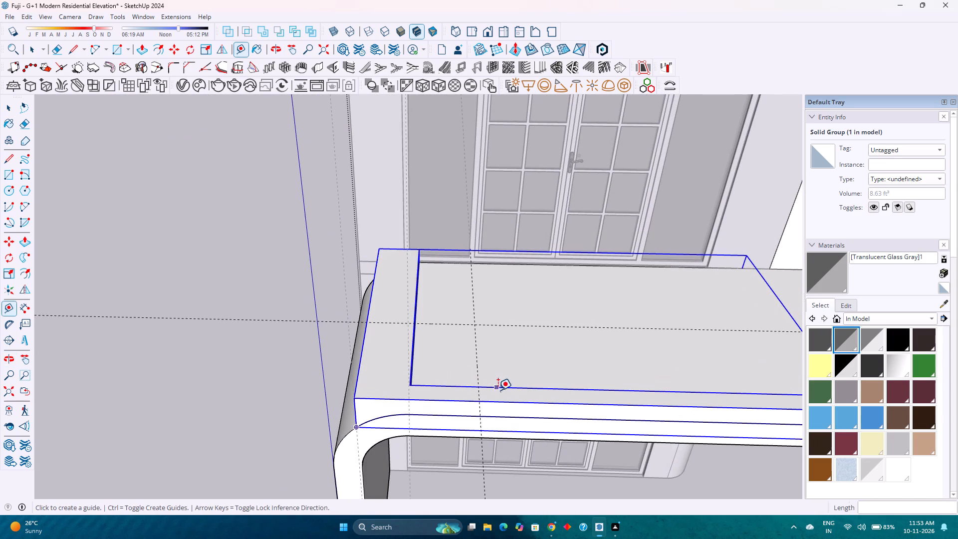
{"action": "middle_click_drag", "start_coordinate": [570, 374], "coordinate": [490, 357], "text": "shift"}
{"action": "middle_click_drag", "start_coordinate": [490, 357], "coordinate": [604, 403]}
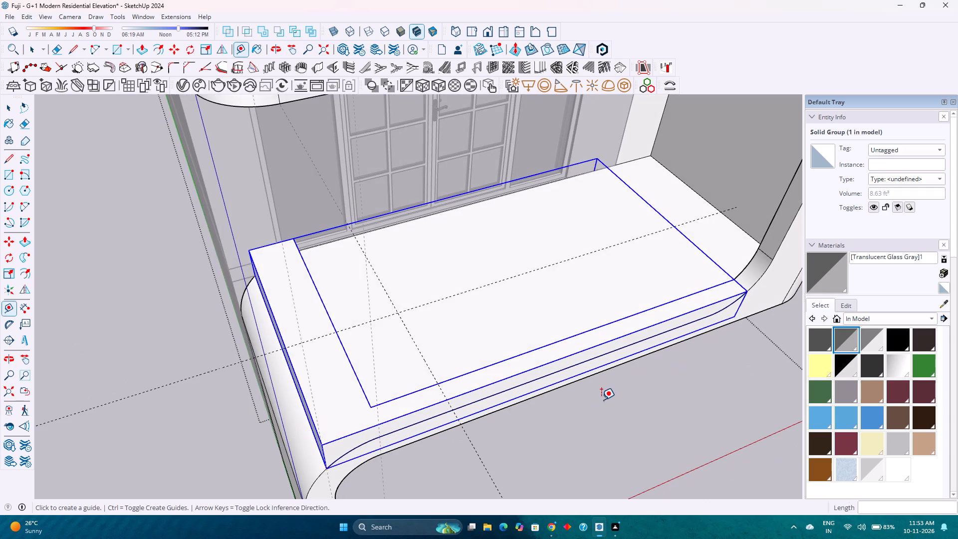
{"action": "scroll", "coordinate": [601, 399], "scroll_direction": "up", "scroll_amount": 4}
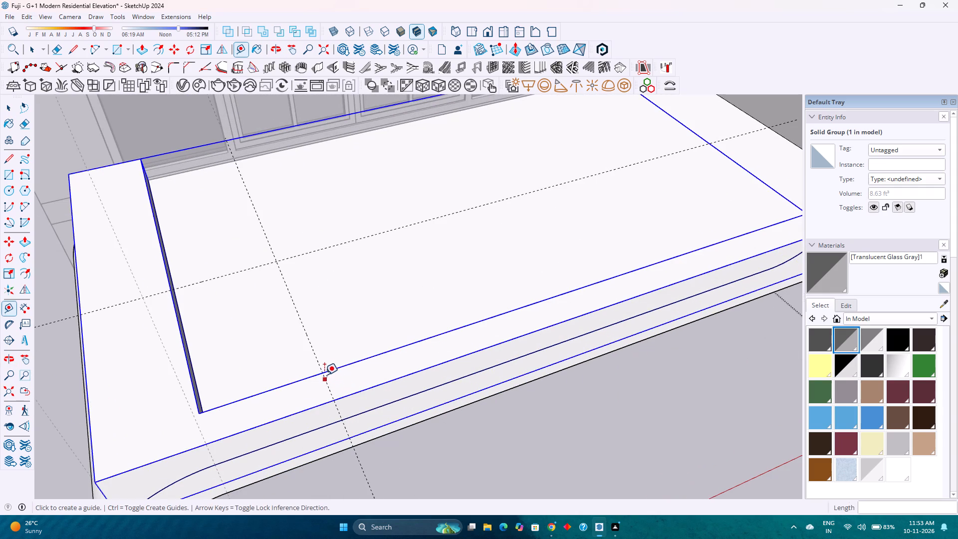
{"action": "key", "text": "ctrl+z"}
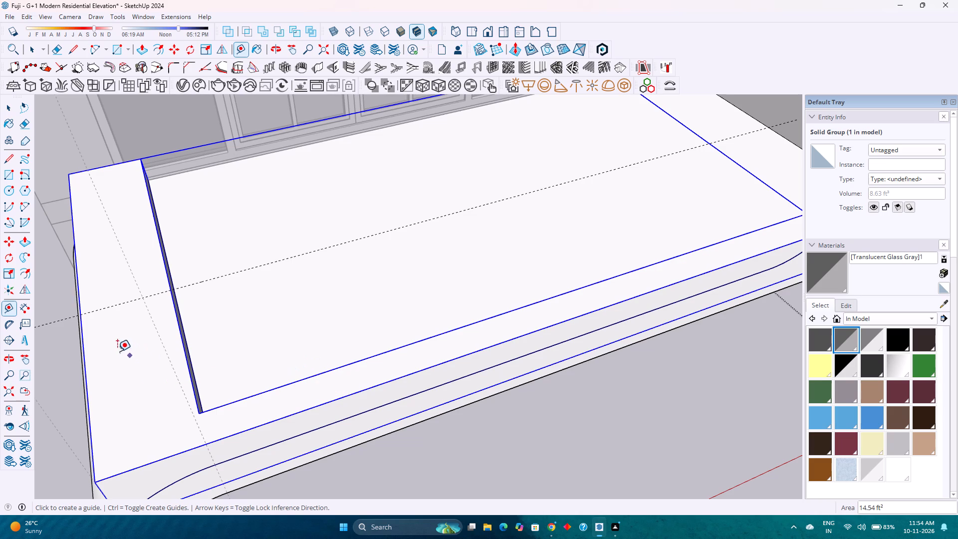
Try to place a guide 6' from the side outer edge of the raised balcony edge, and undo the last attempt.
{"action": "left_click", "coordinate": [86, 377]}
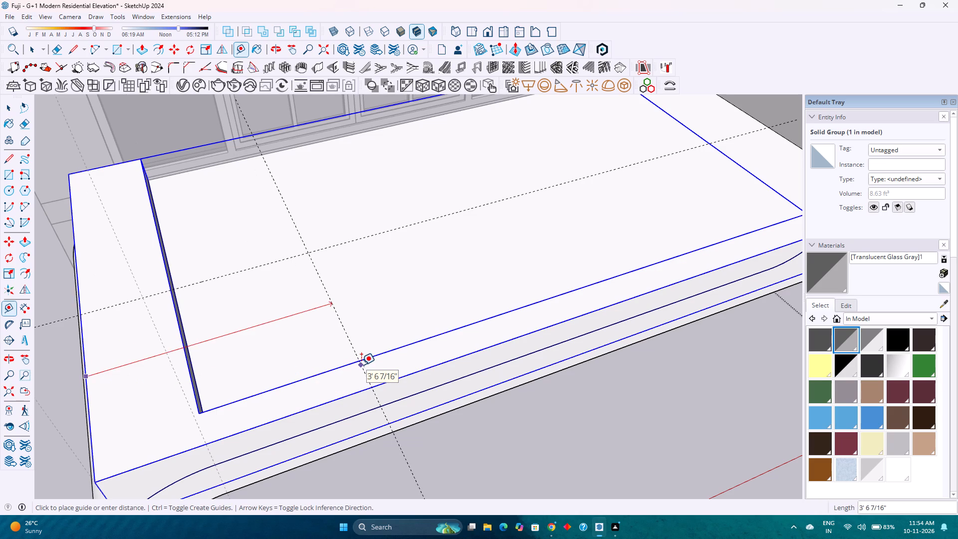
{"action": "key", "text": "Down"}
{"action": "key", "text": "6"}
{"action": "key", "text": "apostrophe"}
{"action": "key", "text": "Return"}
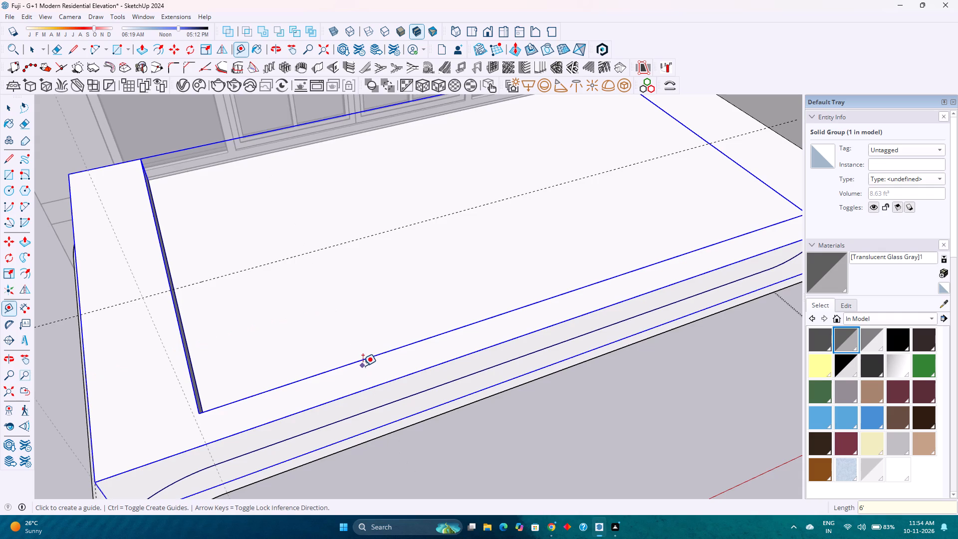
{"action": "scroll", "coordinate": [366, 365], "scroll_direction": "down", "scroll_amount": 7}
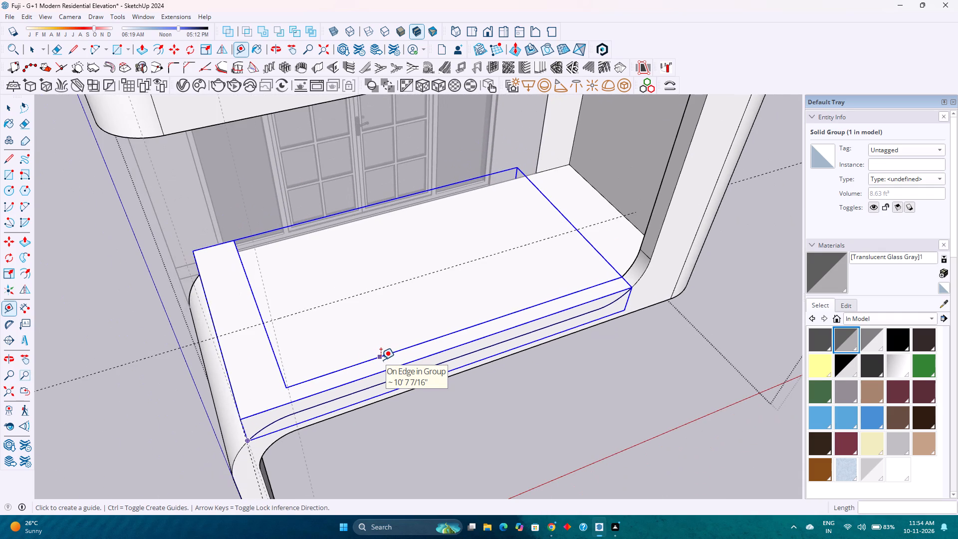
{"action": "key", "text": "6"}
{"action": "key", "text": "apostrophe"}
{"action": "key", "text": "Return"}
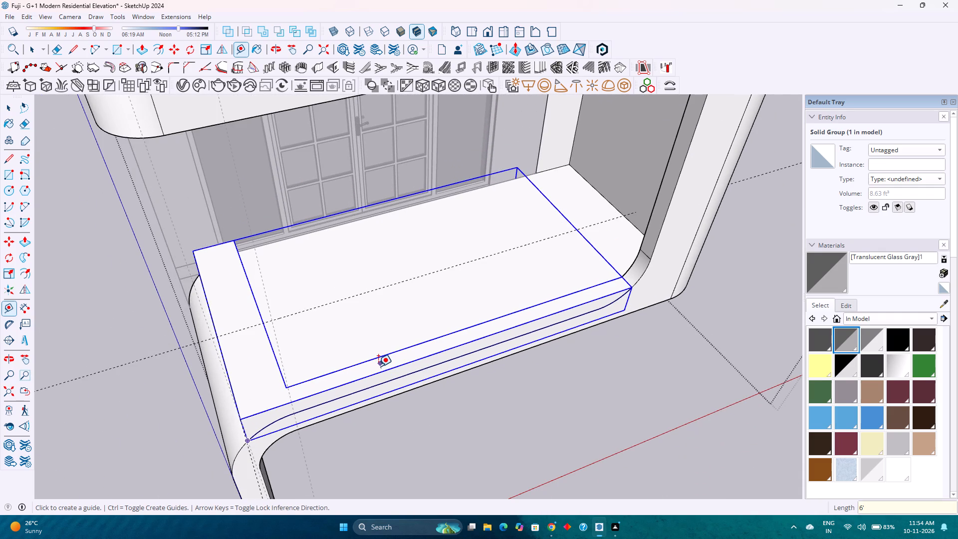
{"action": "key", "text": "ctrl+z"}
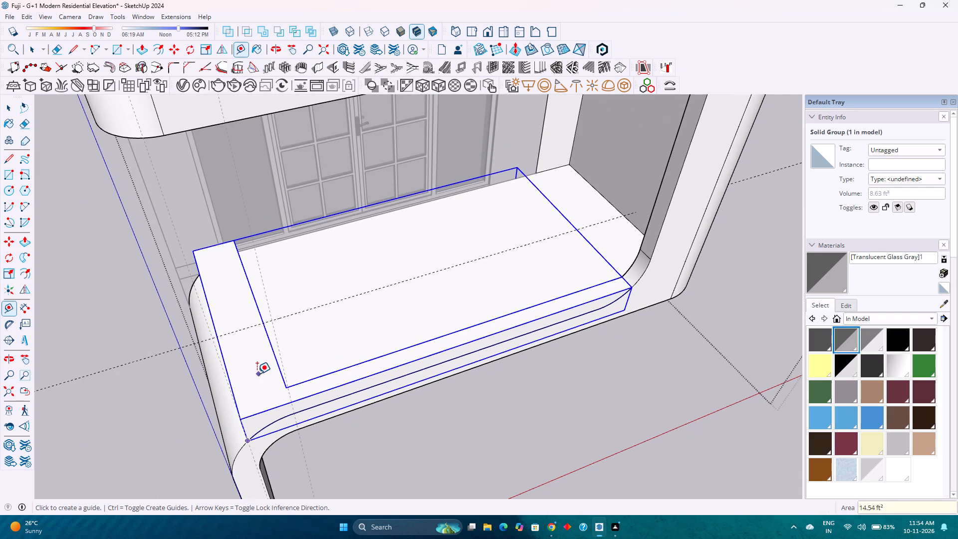
Place a guide 6' in from the side outer edge of the raised balcony edge, locked to the red axis.
{"action": "scroll", "coordinate": [257, 374], "scroll_direction": "up", "scroll_amount": 2}
{"action": "middle_click_drag", "start_coordinate": [252, 374], "coordinate": [206, 357]}
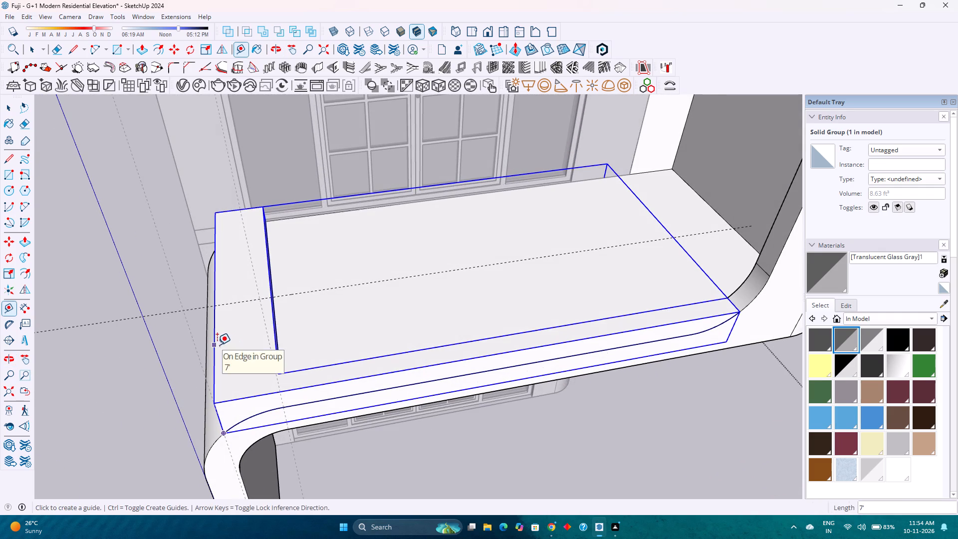
{"action": "left_click", "coordinate": [217, 345]}
{"action": "key", "text": "Right"}
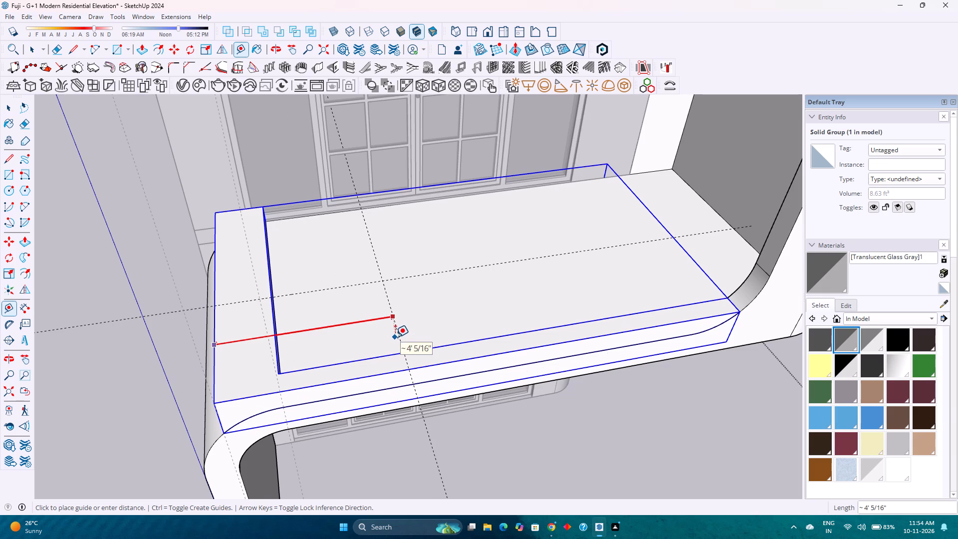
{"action": "type", "text": "6'"}
{"action": "key", "text": "Return"}
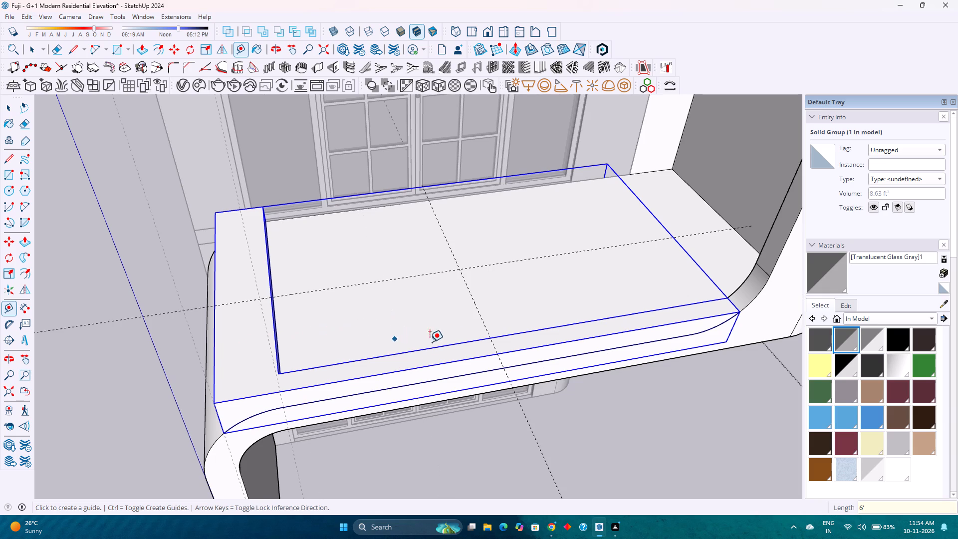
{"action": "left_click", "coordinate": [494, 346]}
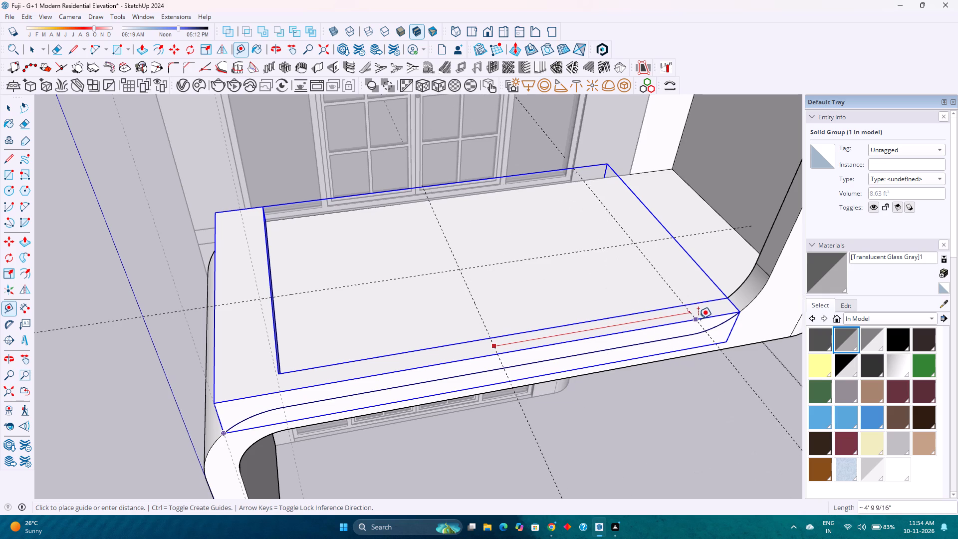
{"action": "key", "text": "space"}
Open the raised balcony edge group for editing.
{"action": "double_click", "coordinate": [630, 328]}
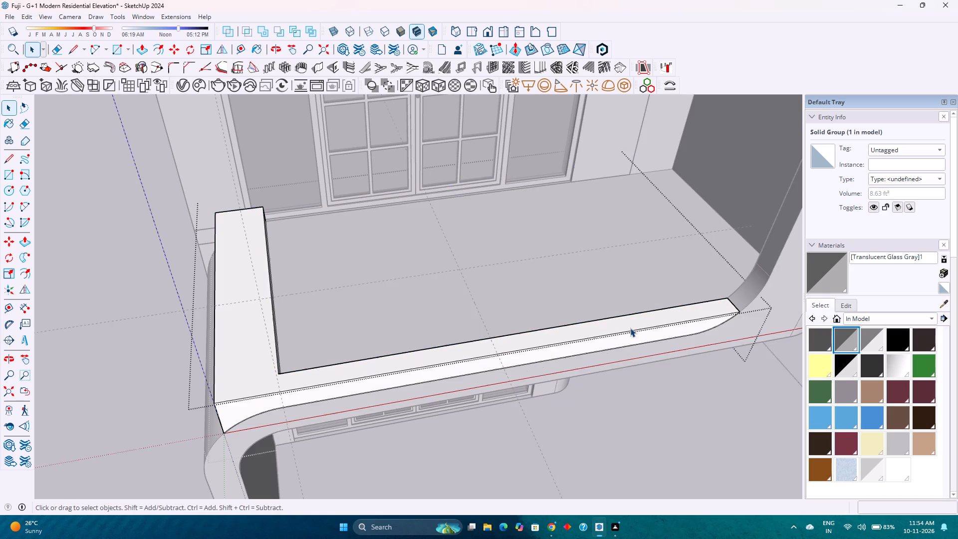
{"action": "scroll", "coordinate": [629, 328], "scroll_direction": "up", "scroll_amount": 2}
{"action": "scroll", "coordinate": [629, 327], "scroll_direction": "down", "scroll_amount": 3}
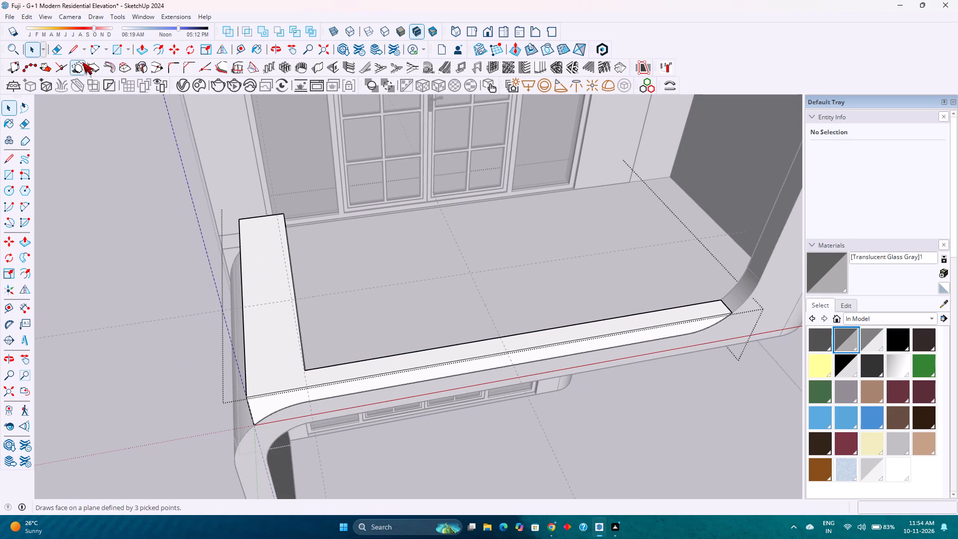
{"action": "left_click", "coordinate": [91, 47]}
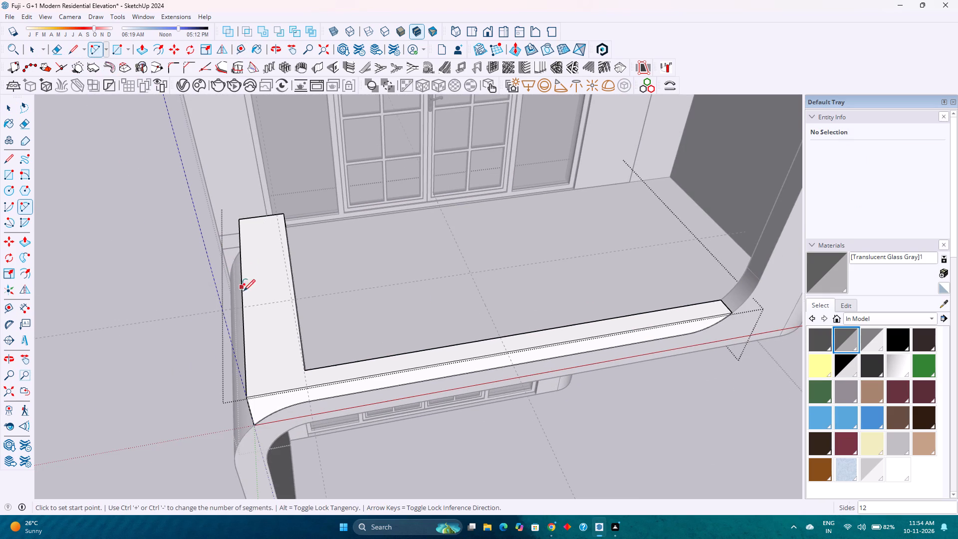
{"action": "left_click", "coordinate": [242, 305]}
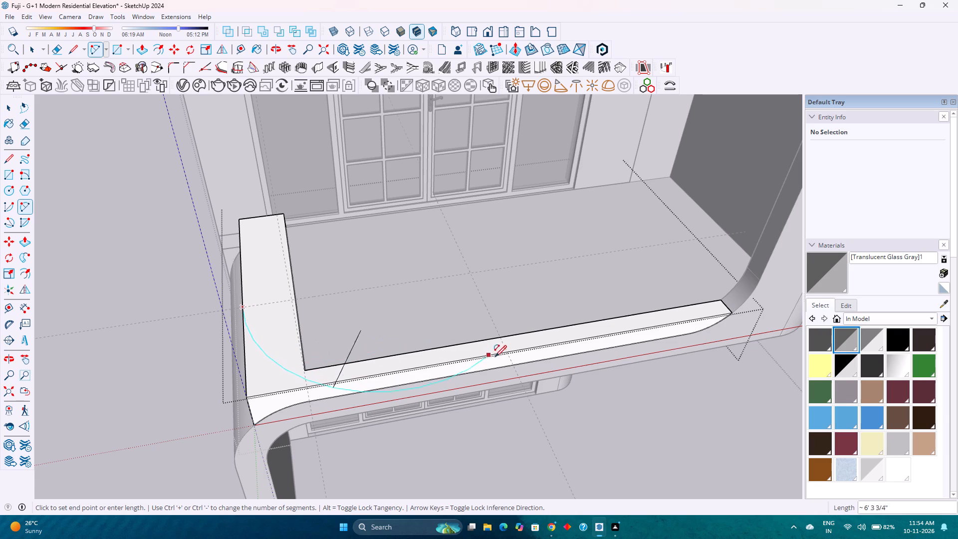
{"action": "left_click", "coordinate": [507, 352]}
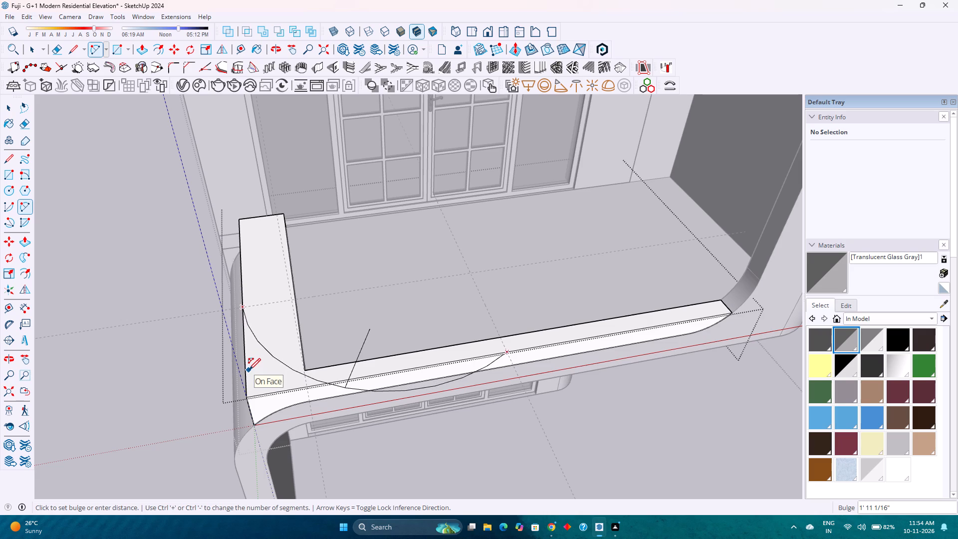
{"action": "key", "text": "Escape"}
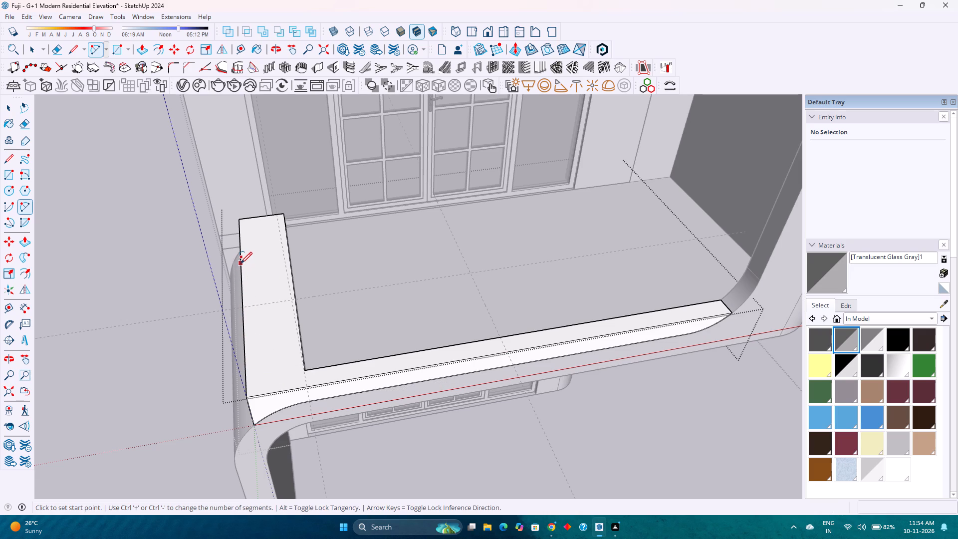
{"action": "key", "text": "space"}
Place a guide 6' back from the front outer edge of the raised balcony edge, locked to the green axis.
{"action": "left_click", "coordinate": [241, 53]}
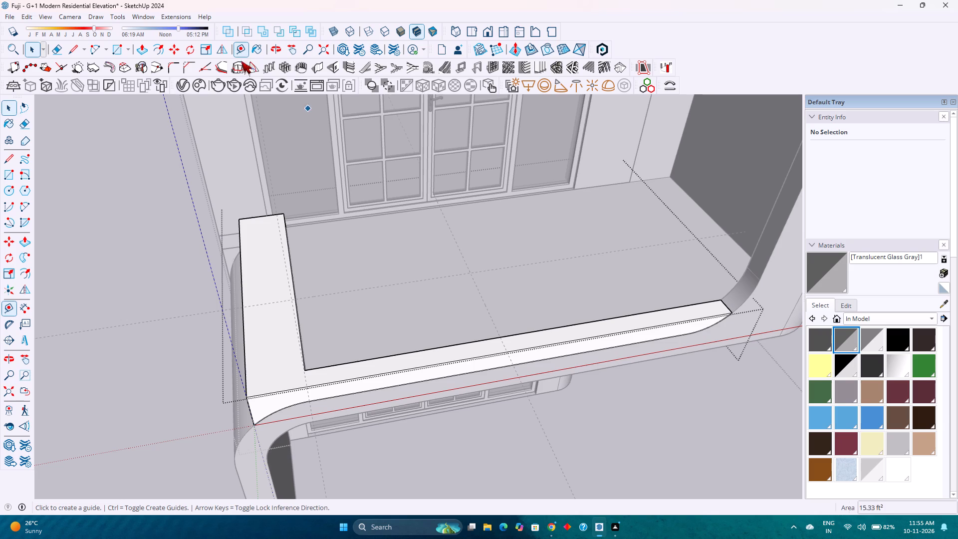
{"action": "left_click", "coordinate": [333, 381]}
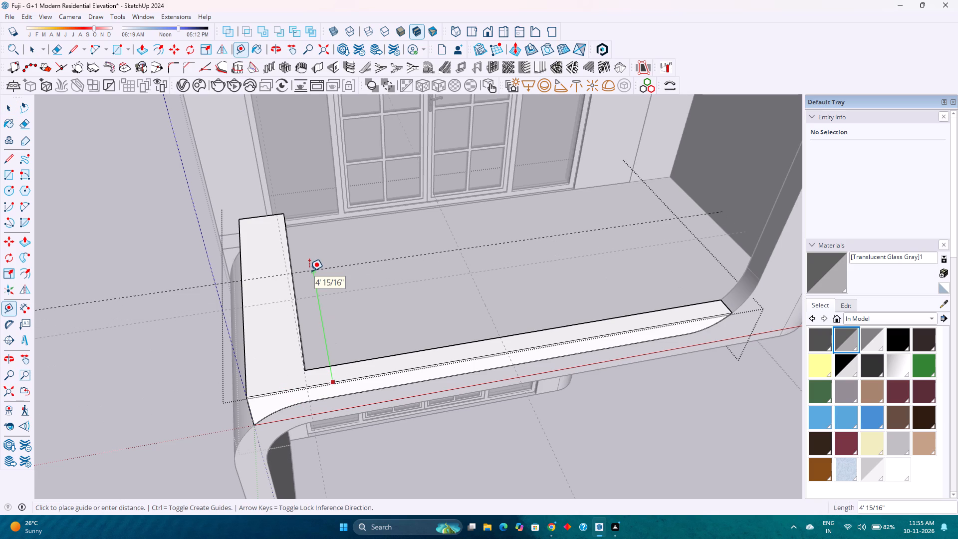
{"action": "key", "text": "Left"}
{"action": "type", "text": "6'"}
{"action": "key", "text": "Return"}
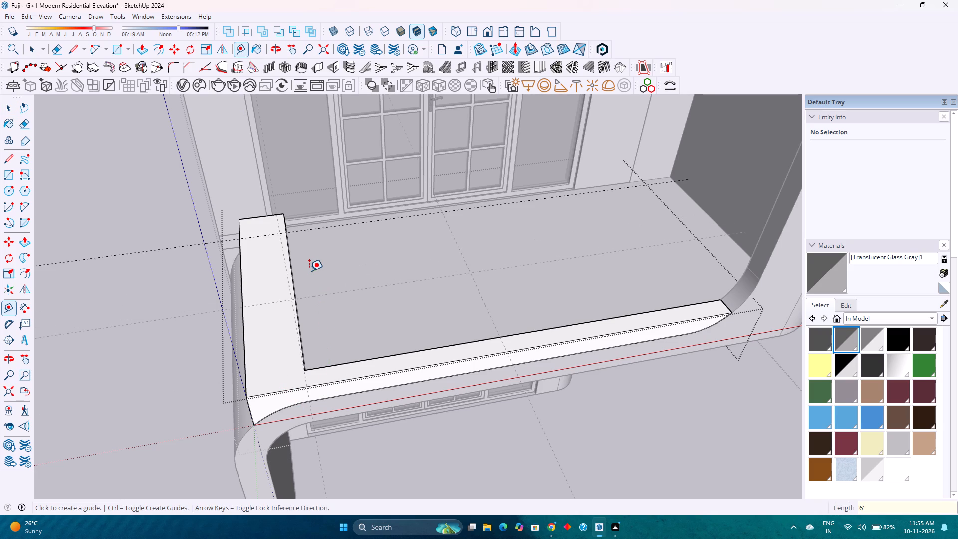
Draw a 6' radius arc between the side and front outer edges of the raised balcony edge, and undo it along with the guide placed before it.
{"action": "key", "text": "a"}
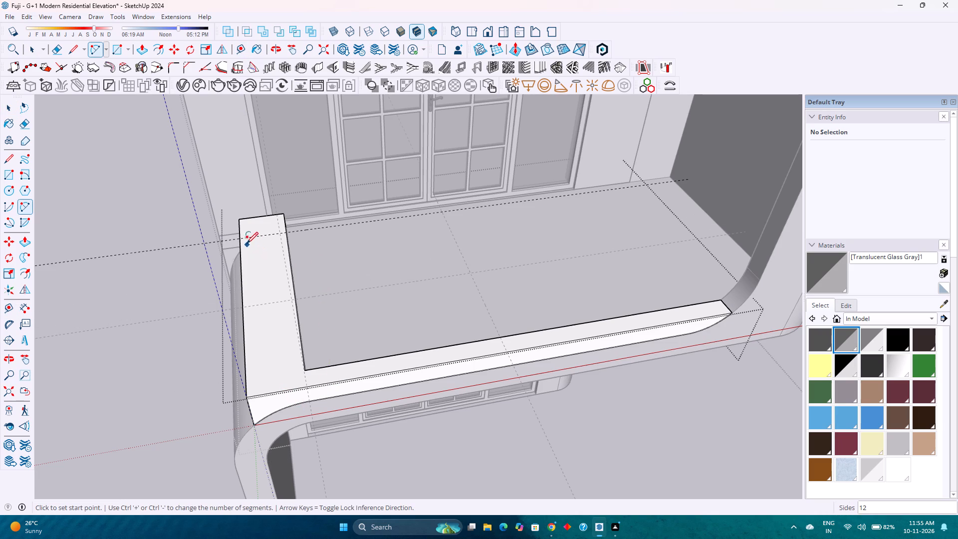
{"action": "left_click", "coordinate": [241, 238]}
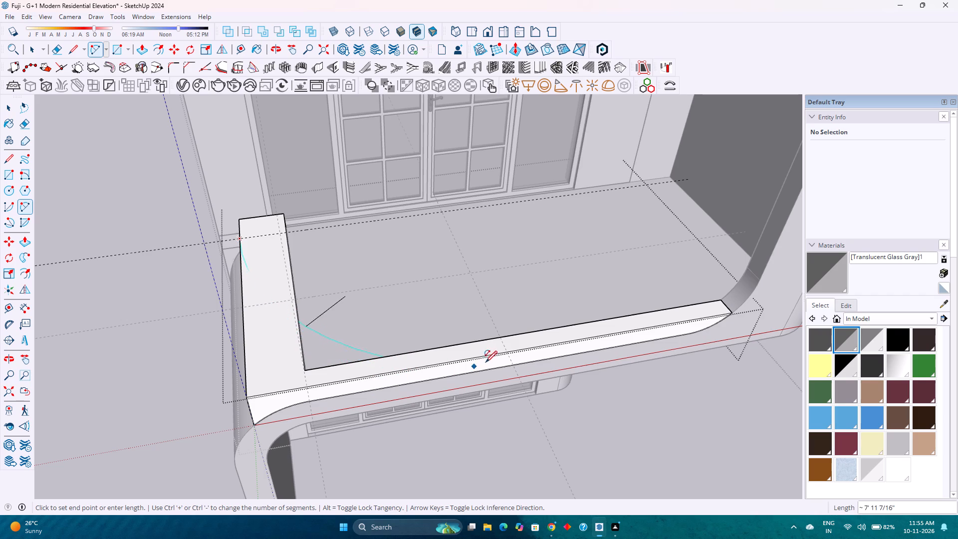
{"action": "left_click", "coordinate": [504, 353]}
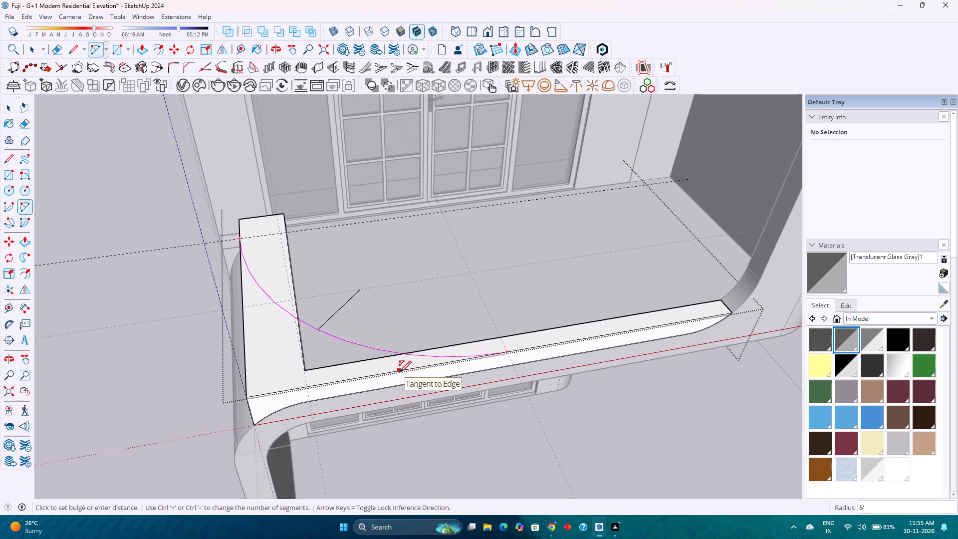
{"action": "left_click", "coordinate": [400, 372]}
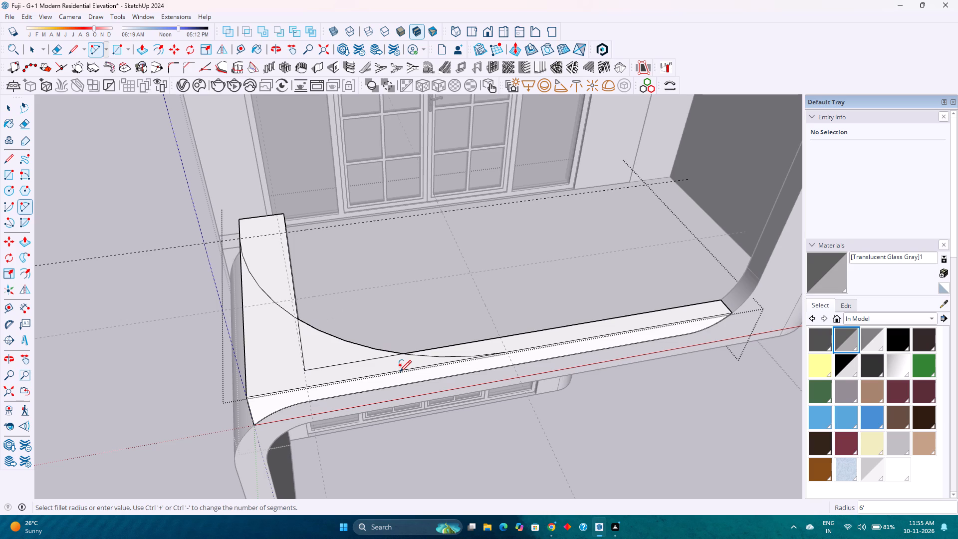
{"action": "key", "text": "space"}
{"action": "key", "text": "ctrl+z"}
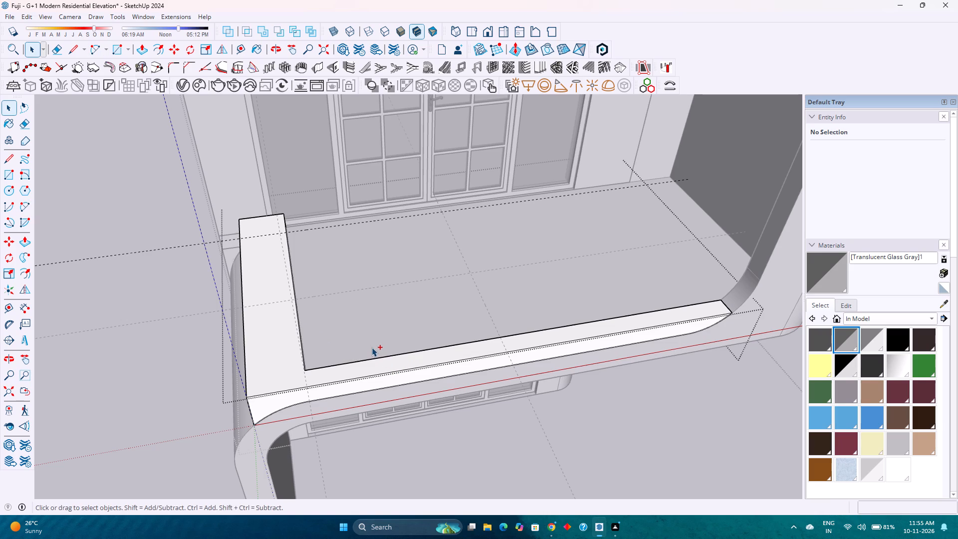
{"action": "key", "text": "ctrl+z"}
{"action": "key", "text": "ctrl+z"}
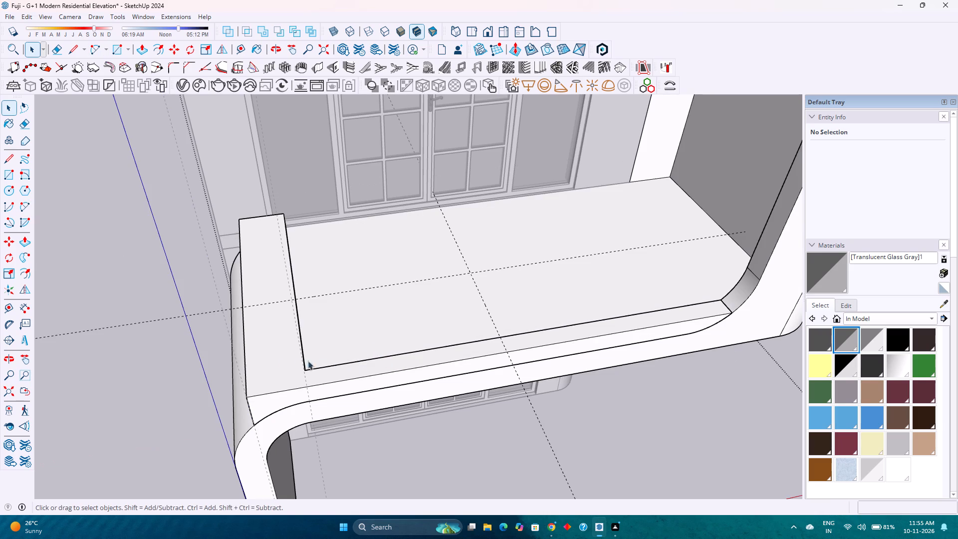
Delete the guide running lengthwise across the balcony, parallel to its front edge.
{"action": "left_click", "coordinate": [277, 301]}
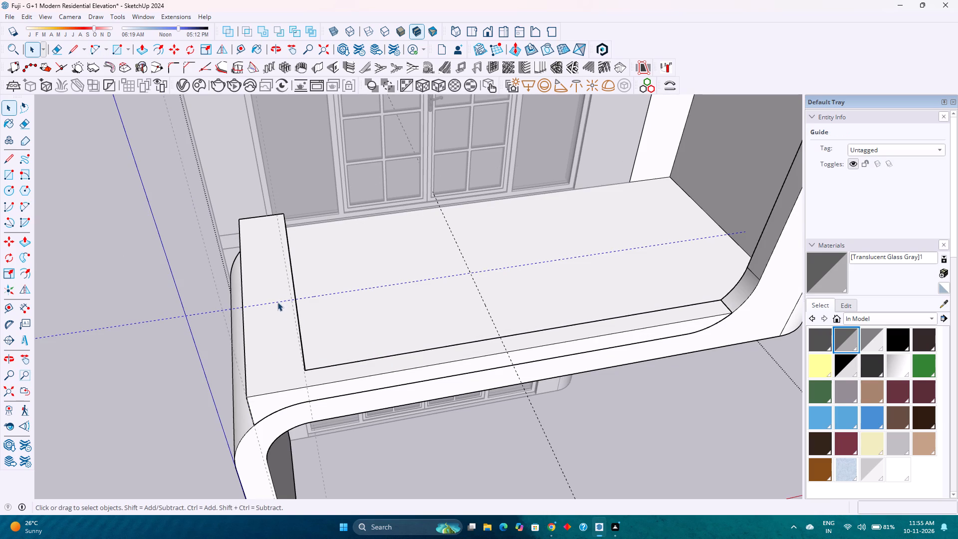
{"action": "key", "text": "Delete"}
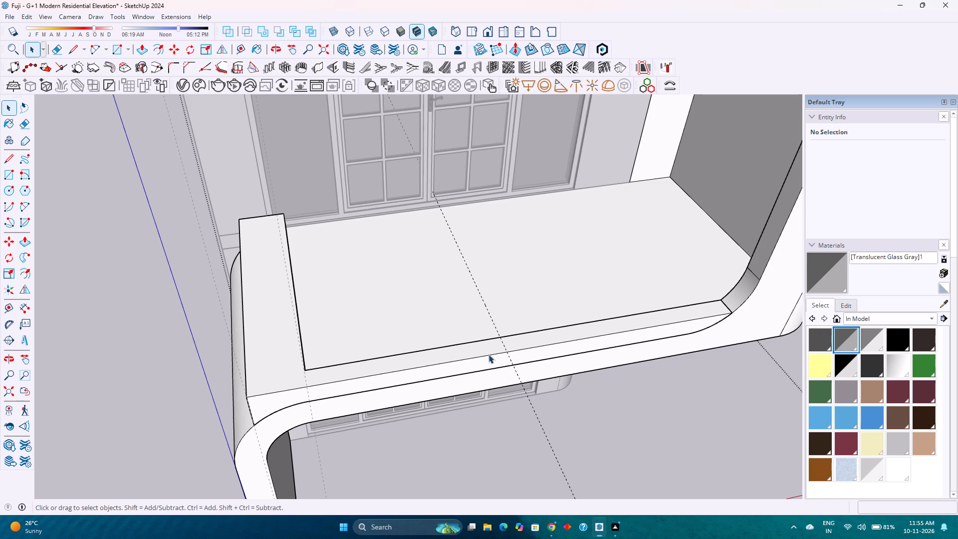
Inside the raised balcony edge group, draw an arc with 6" bulge on the top face from the far front corner to the mid-front guide.
{"action": "left_click", "coordinate": [566, 338]}
{"action": "scroll", "coordinate": [566, 338], "scroll_direction": "up", "scroll_amount": 2}
{"action": "double_click", "coordinate": [566, 338]}
{"action": "scroll", "coordinate": [566, 338], "scroll_direction": "down", "scroll_amount": 3}
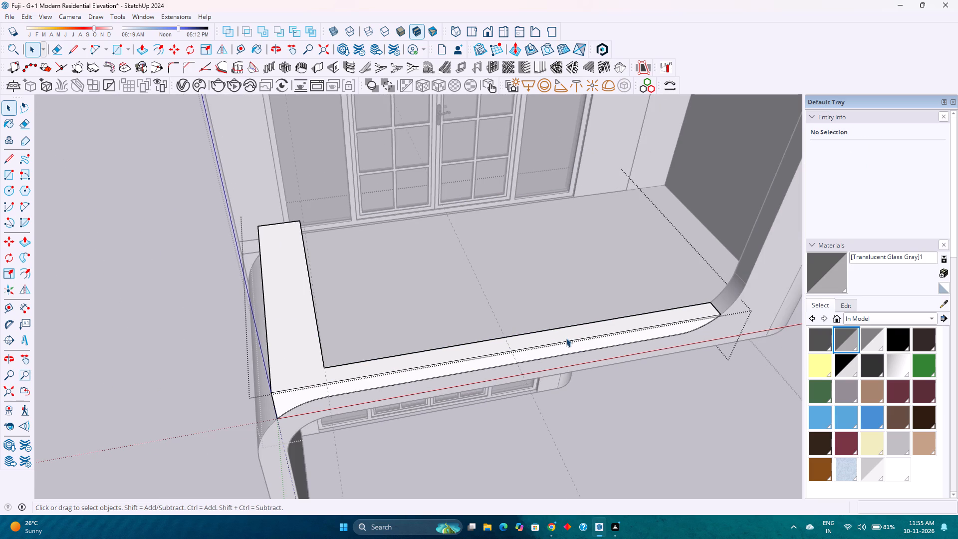
{"action": "left_click", "coordinate": [540, 336]}
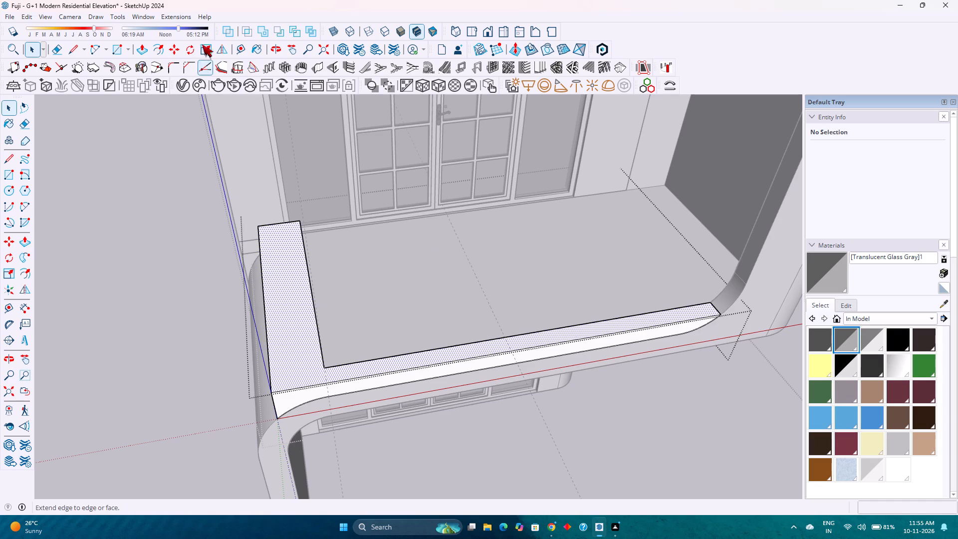
{"action": "left_click", "coordinate": [98, 54]}
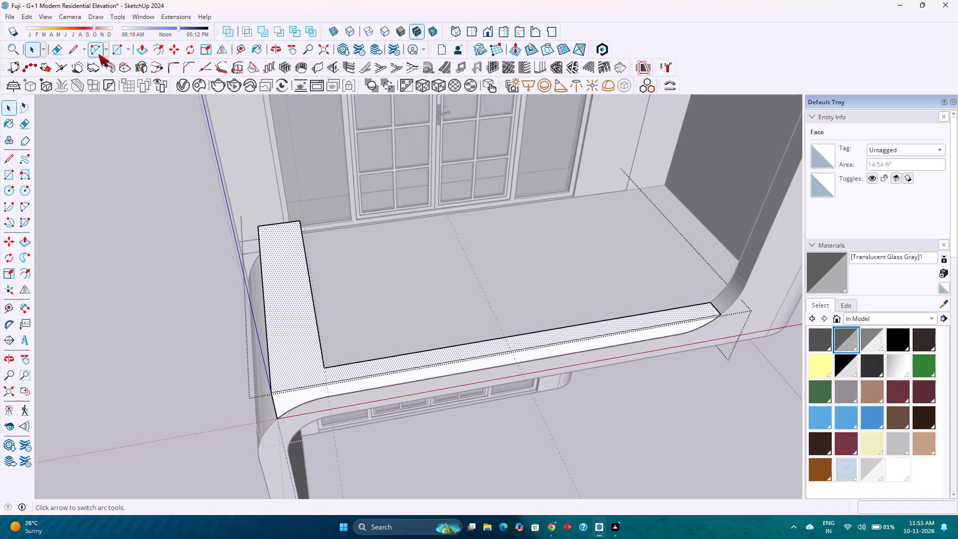
{"action": "left_click", "coordinate": [720, 314]}
{"action": "left_click", "coordinate": [512, 352]}
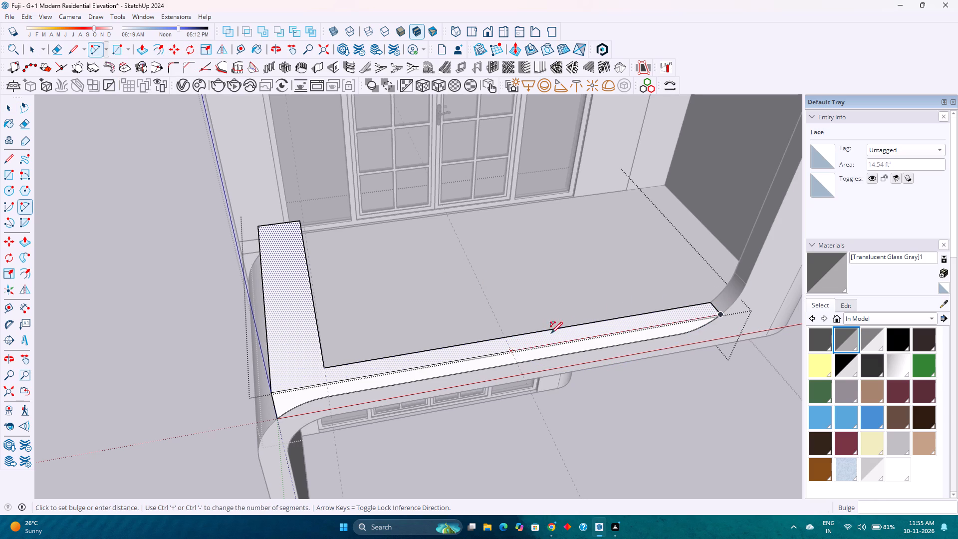
{"action": "left_click", "coordinate": [592, 326]}
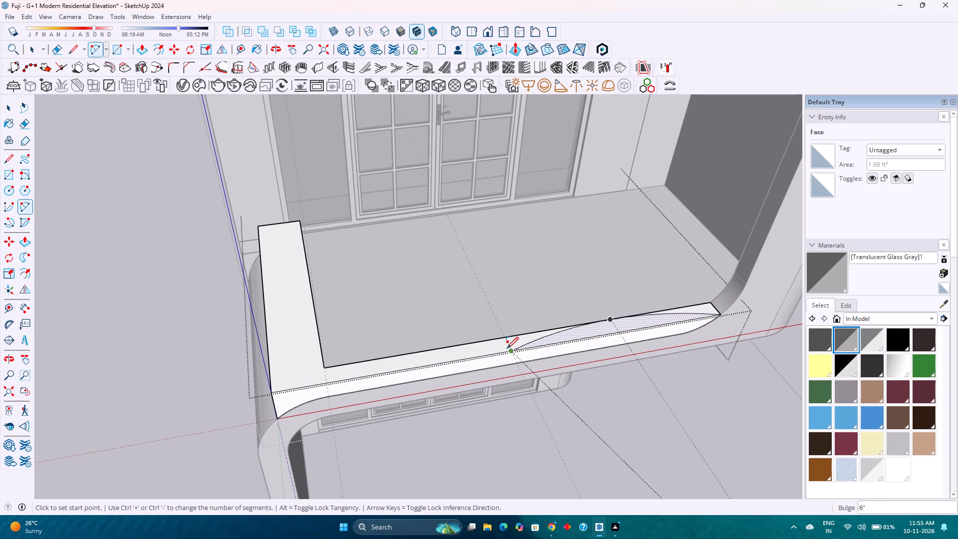
Draw a tangent arc of about 4' 7" radius from the first arc's end at the guide to the side outer edge.
{"action": "left_click", "coordinate": [508, 350]}
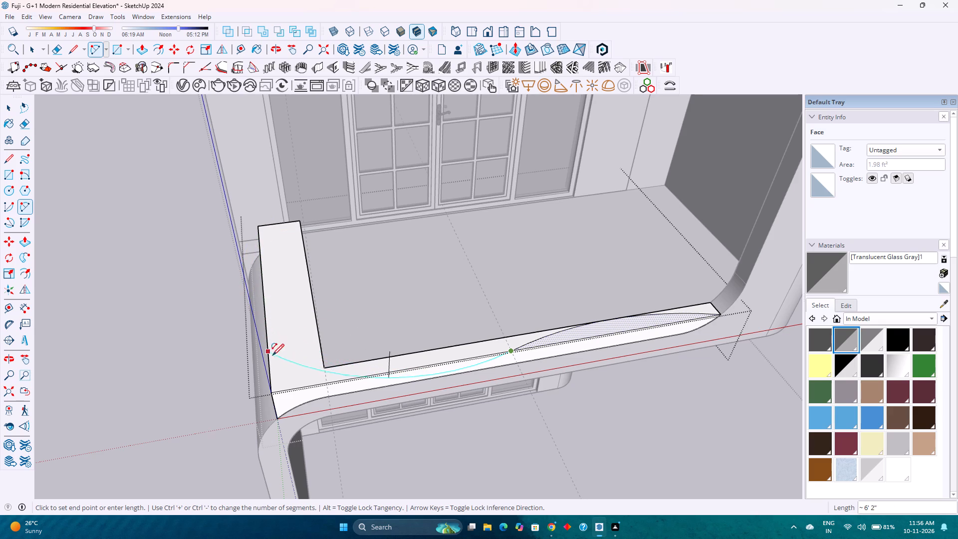
{"action": "left_click", "coordinate": [261, 297]}
{"action": "left_click", "coordinate": [261, 297]}
Set the part of the tangent arc that bulges beyond the front outer edge to 100 segments.
{"action": "scroll", "coordinate": [473, 401], "scroll_direction": "up", "scroll_amount": 4}
{"action": "middle_click_drag", "start_coordinate": [437, 390], "coordinate": [407, 423]}
{"action": "scroll", "coordinate": [408, 416], "scroll_direction": "down", "scroll_amount": 12}
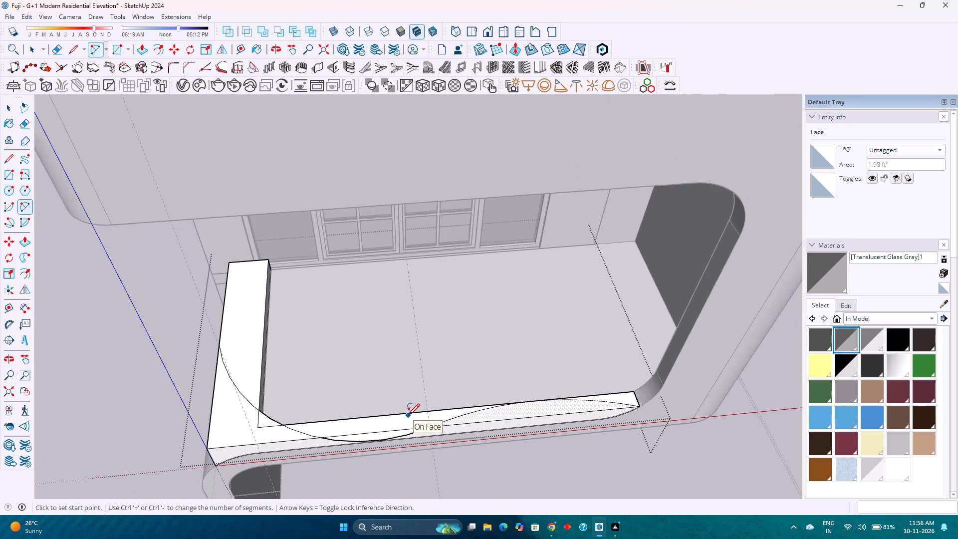
{"action": "key", "text": "space"}
{"action": "scroll", "coordinate": [387, 440], "scroll_direction": "up", "scroll_amount": 8}
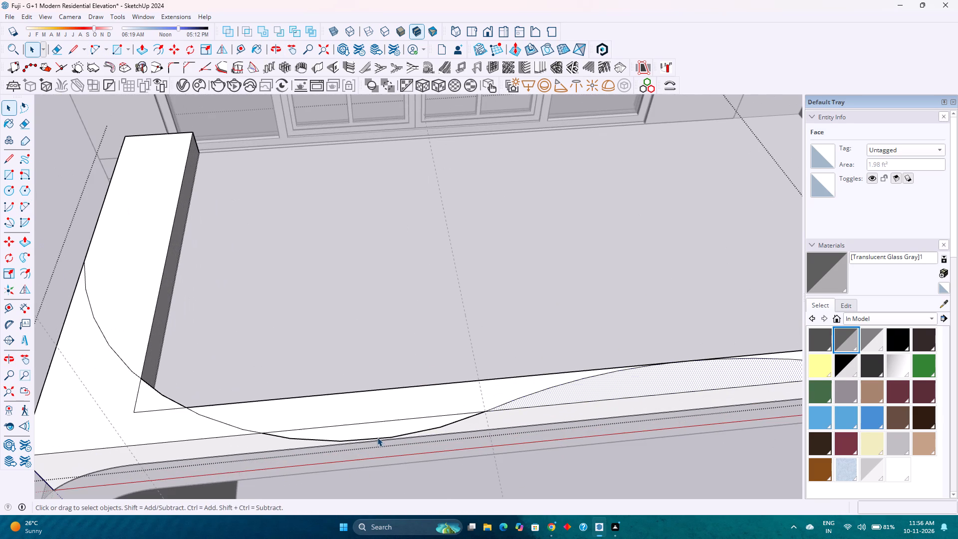
{"action": "left_click", "coordinate": [377, 440]}
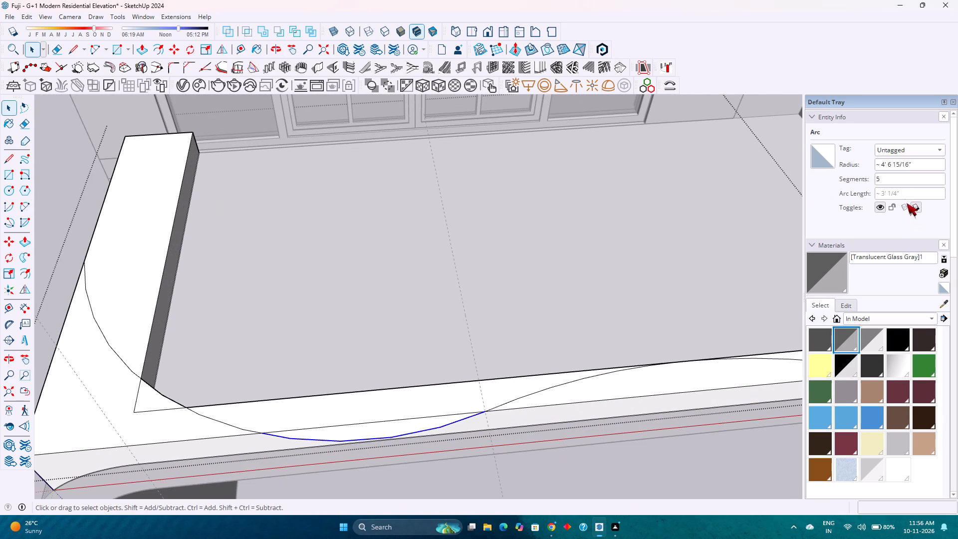
{"action": "double_click", "coordinate": [901, 180]}
{"action": "key", "text": "1"}
{"action": "key", "text": "0"}
{"action": "key", "text": "0"}
{"action": "key", "text": "Return"}
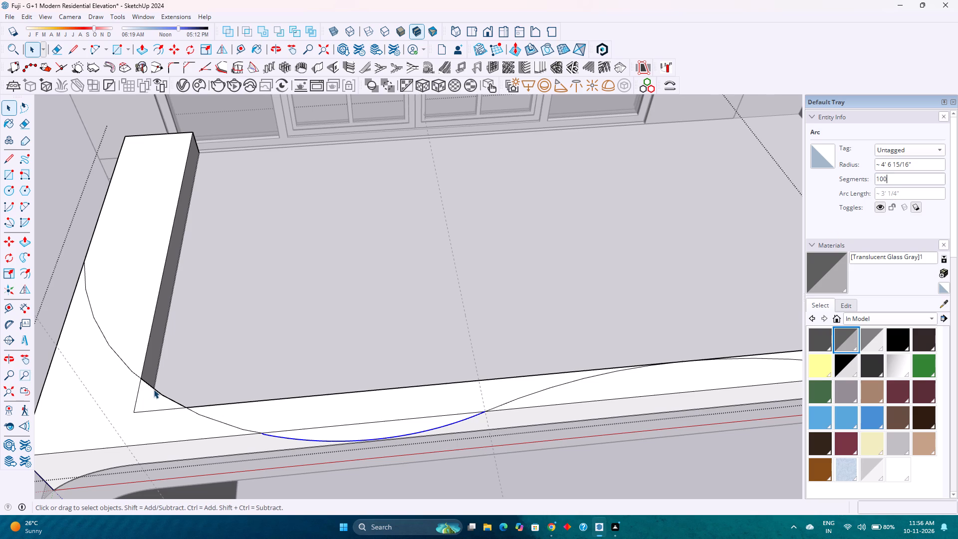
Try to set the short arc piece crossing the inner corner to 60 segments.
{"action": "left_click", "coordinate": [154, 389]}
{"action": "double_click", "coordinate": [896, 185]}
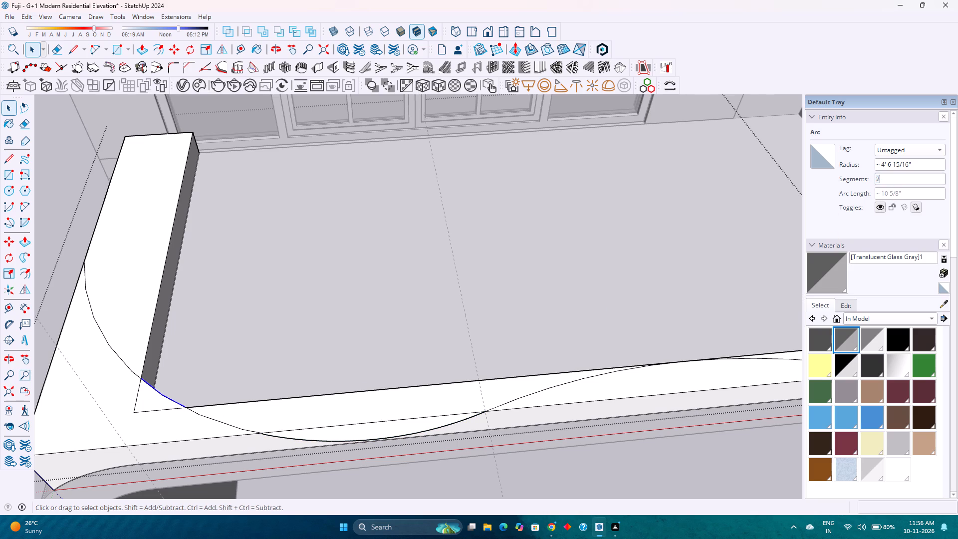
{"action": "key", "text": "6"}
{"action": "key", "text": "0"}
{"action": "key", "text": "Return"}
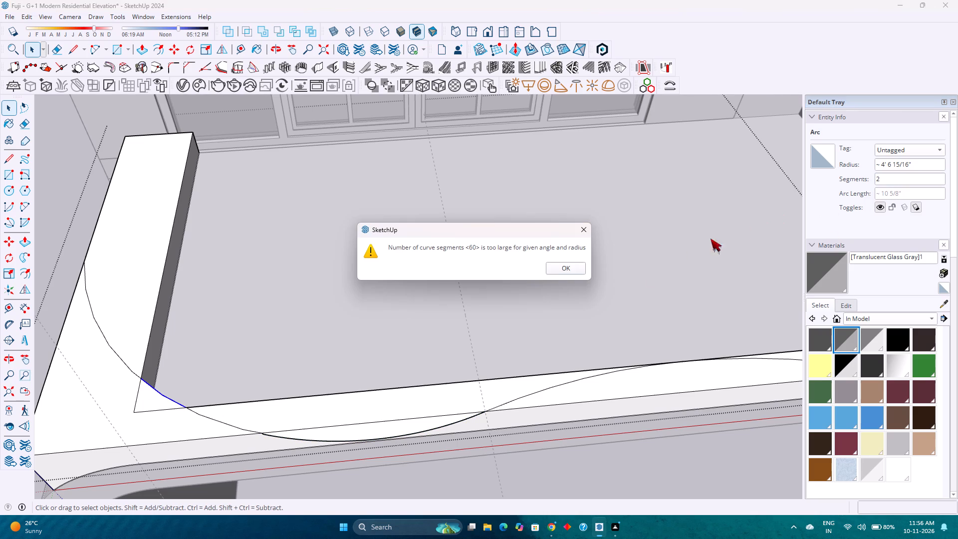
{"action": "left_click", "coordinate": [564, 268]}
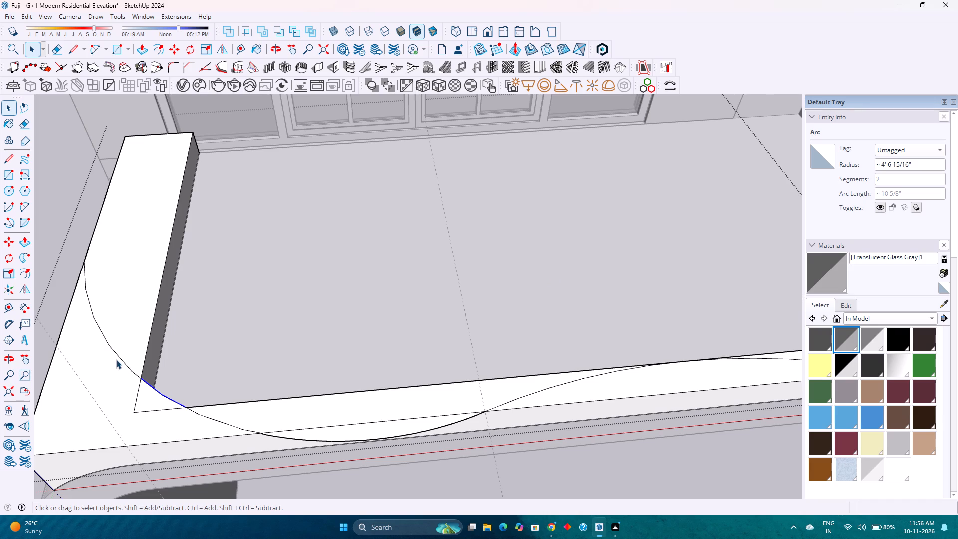
Set the arc piece across the side strip of the balcony edge to 40 segments.
{"action": "left_click", "coordinate": [116, 360]}
{"action": "left_click", "coordinate": [119, 357]}
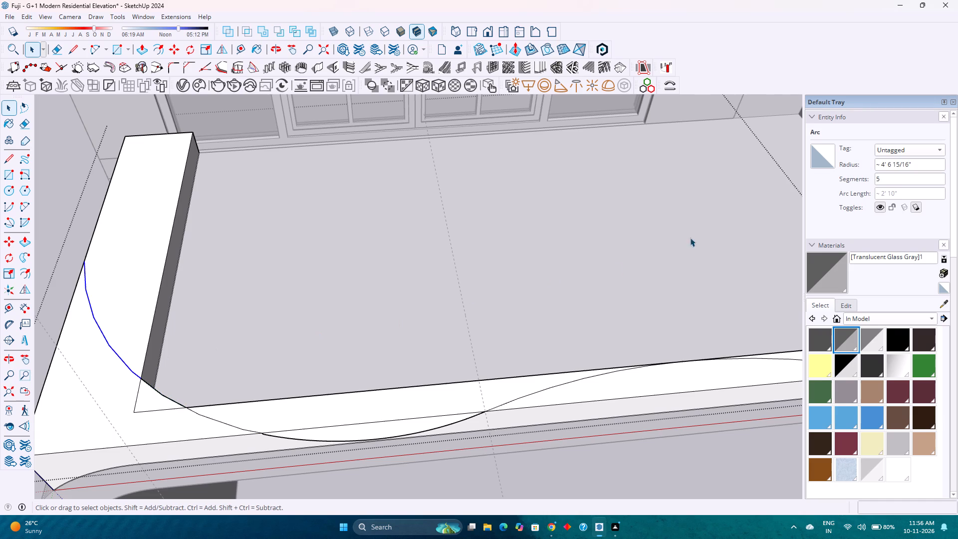
{"action": "double_click", "coordinate": [913, 182]}
{"action": "key", "text": "4"}
{"action": "key", "text": "0"}
{"action": "key", "text": "Return"}
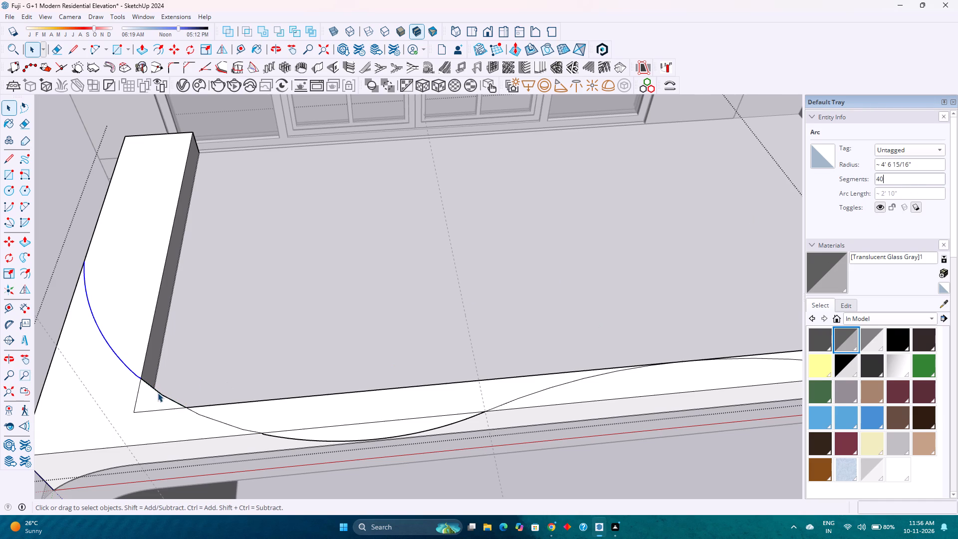
Set the short arc piece crossing the inner corner to 20 segments, after trying 40.
{"action": "left_click", "coordinate": [158, 393]}
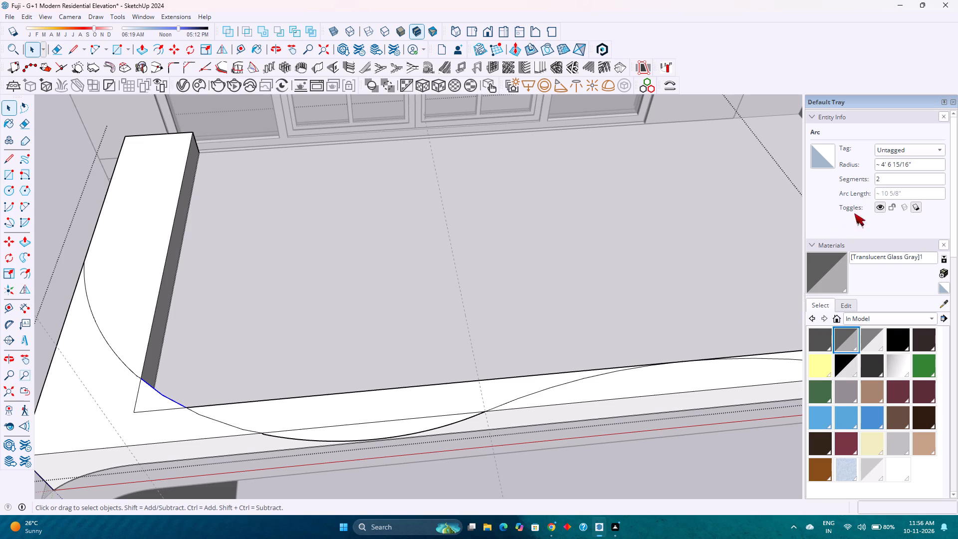
{"action": "double_click", "coordinate": [881, 183]}
{"action": "key", "text": "4"}
{"action": "key", "text": "0"}
{"action": "key", "text": "Return"}
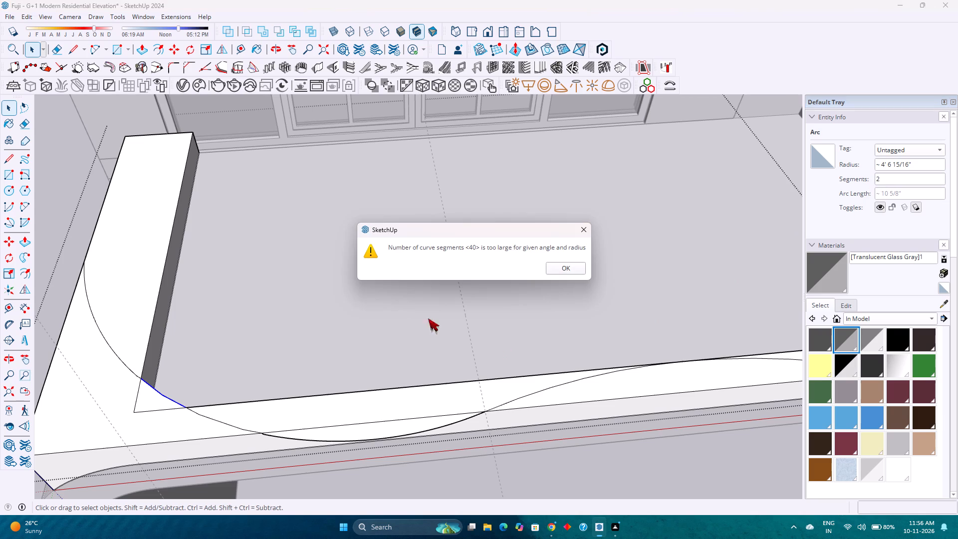
{"action": "left_click", "coordinate": [579, 270]}
{"action": "double_click", "coordinate": [902, 182]}
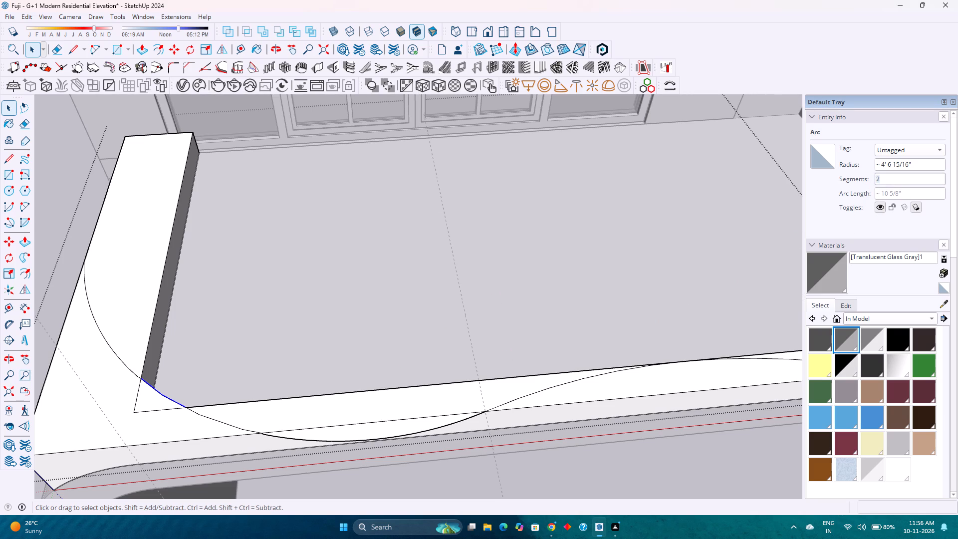
{"action": "key", "text": "2"}
{"action": "key", "text": "0"}
{"action": "key", "text": "Return"}
Set the arc piece across the front strip, between its inner and outer edges, to 30 segments.
{"action": "scroll", "coordinate": [214, 381], "scroll_direction": "down", "scroll_amount": 4}
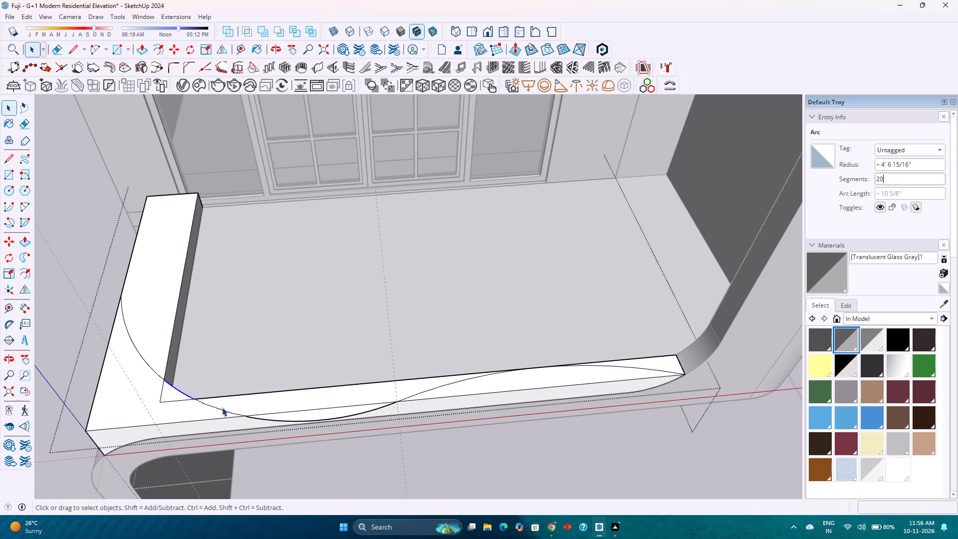
{"action": "left_click", "coordinate": [219, 410]}
{"action": "left_click", "coordinate": [918, 179]}
{"action": "key", "text": "0"}
{"action": "key", "text": "Return"}
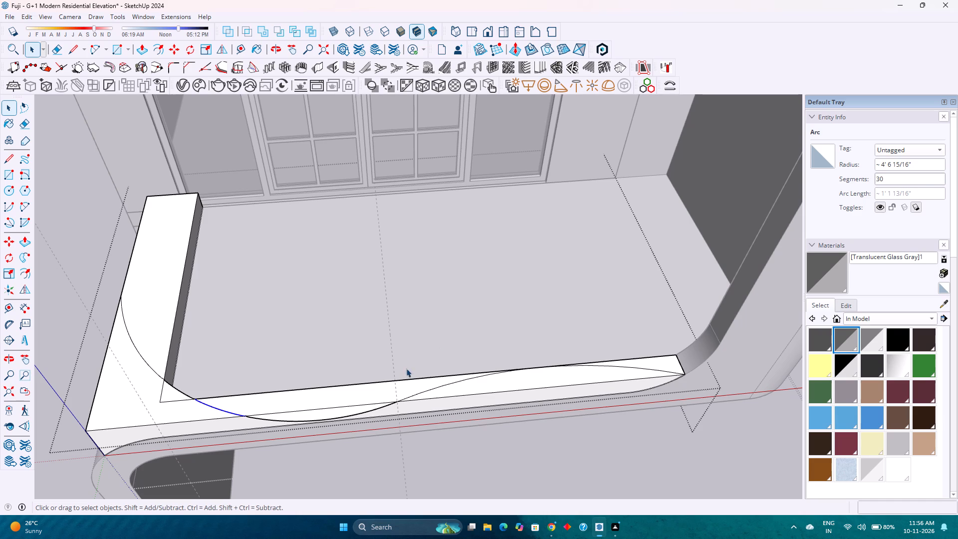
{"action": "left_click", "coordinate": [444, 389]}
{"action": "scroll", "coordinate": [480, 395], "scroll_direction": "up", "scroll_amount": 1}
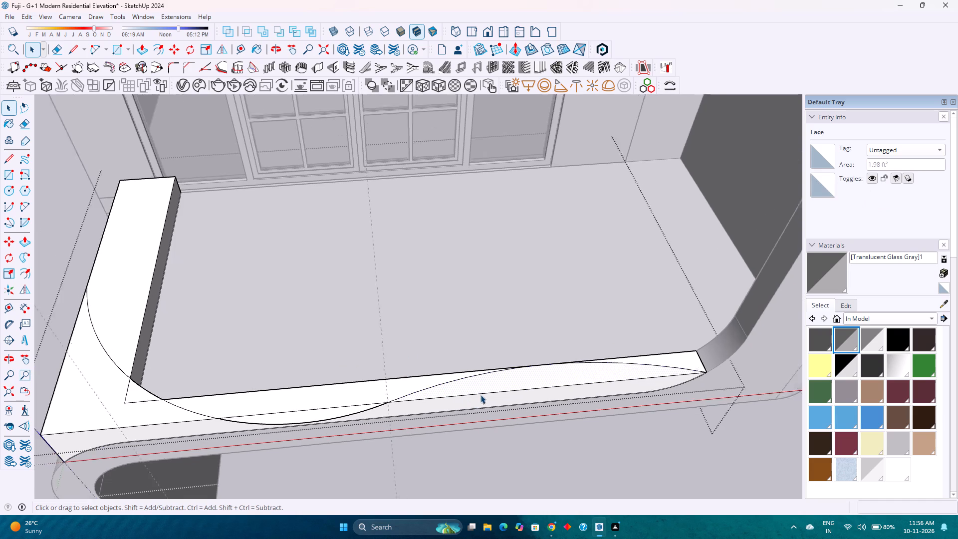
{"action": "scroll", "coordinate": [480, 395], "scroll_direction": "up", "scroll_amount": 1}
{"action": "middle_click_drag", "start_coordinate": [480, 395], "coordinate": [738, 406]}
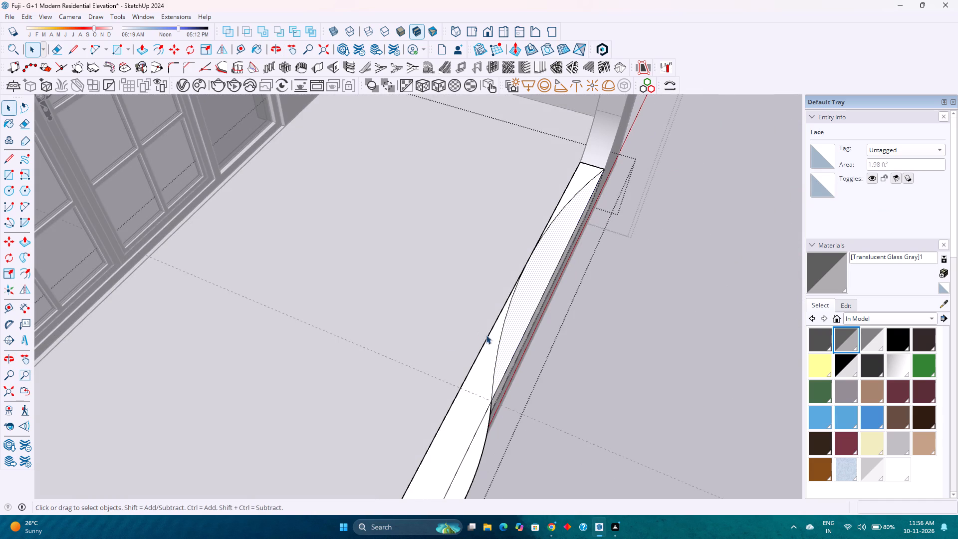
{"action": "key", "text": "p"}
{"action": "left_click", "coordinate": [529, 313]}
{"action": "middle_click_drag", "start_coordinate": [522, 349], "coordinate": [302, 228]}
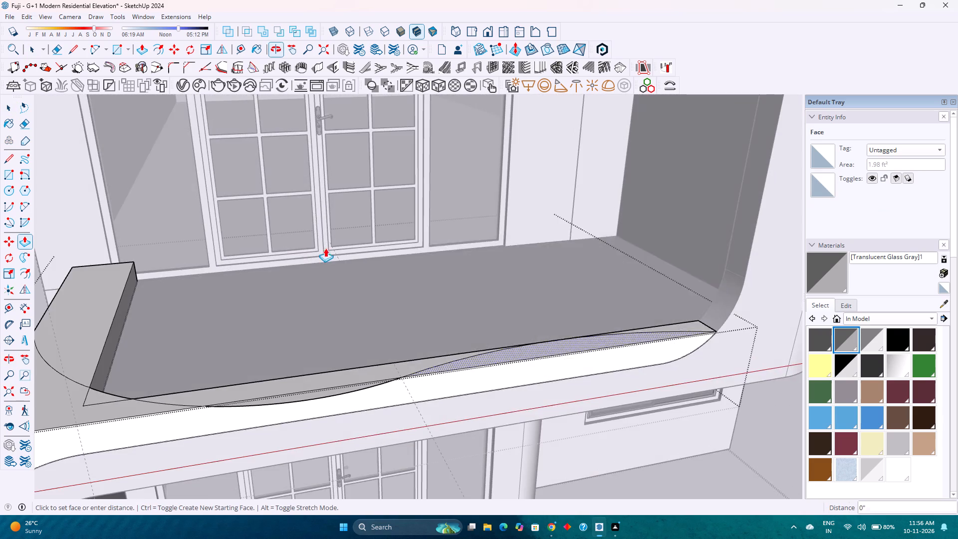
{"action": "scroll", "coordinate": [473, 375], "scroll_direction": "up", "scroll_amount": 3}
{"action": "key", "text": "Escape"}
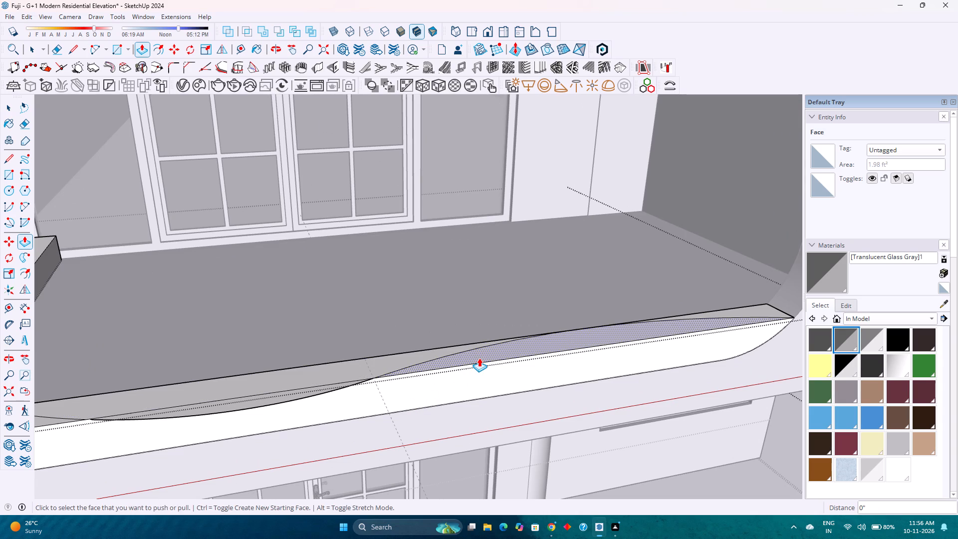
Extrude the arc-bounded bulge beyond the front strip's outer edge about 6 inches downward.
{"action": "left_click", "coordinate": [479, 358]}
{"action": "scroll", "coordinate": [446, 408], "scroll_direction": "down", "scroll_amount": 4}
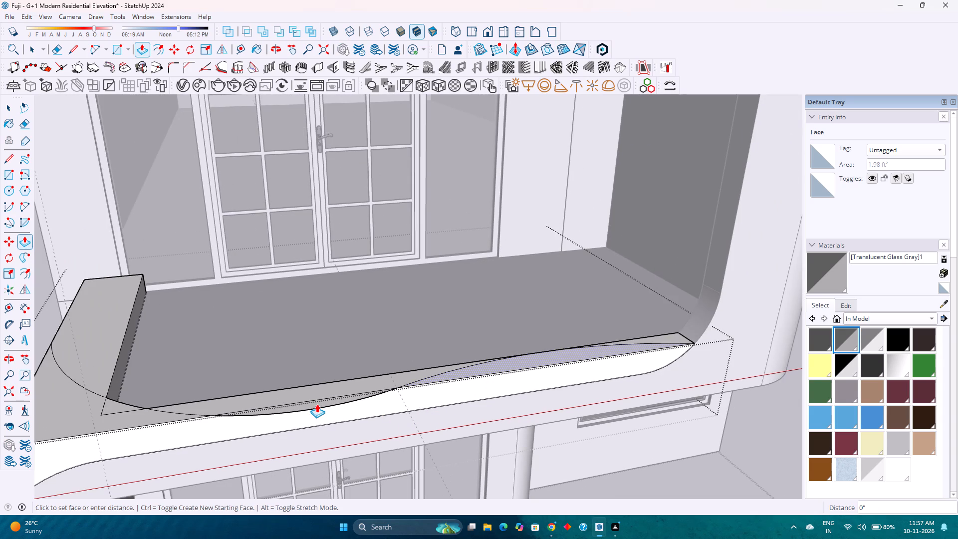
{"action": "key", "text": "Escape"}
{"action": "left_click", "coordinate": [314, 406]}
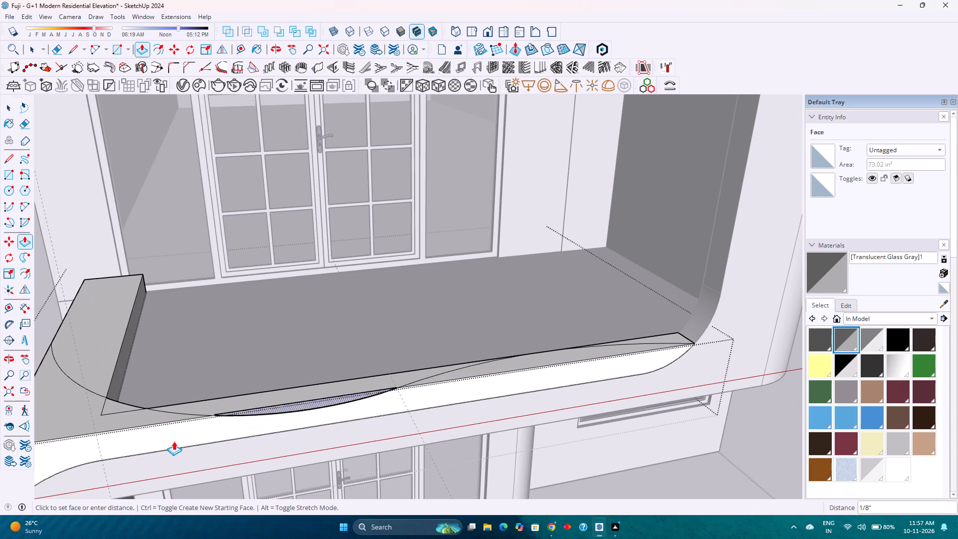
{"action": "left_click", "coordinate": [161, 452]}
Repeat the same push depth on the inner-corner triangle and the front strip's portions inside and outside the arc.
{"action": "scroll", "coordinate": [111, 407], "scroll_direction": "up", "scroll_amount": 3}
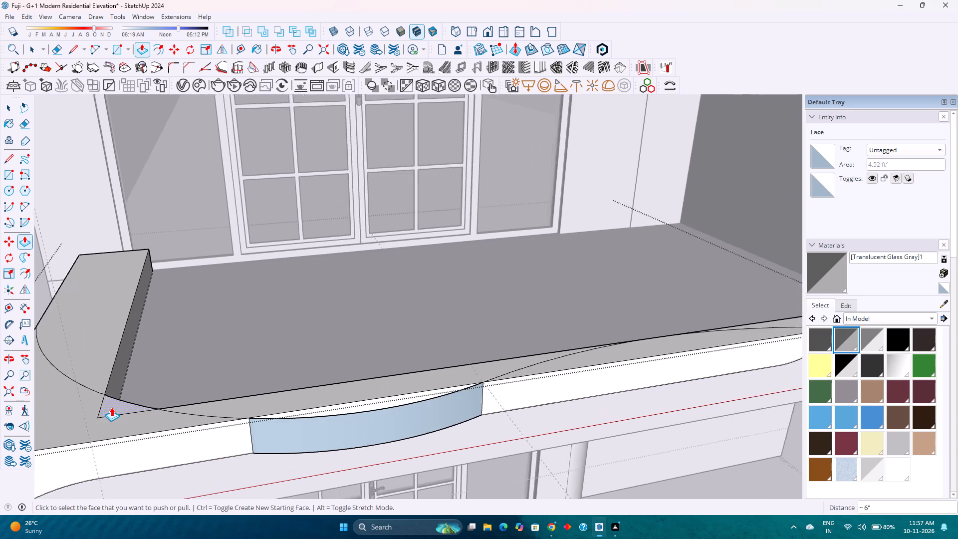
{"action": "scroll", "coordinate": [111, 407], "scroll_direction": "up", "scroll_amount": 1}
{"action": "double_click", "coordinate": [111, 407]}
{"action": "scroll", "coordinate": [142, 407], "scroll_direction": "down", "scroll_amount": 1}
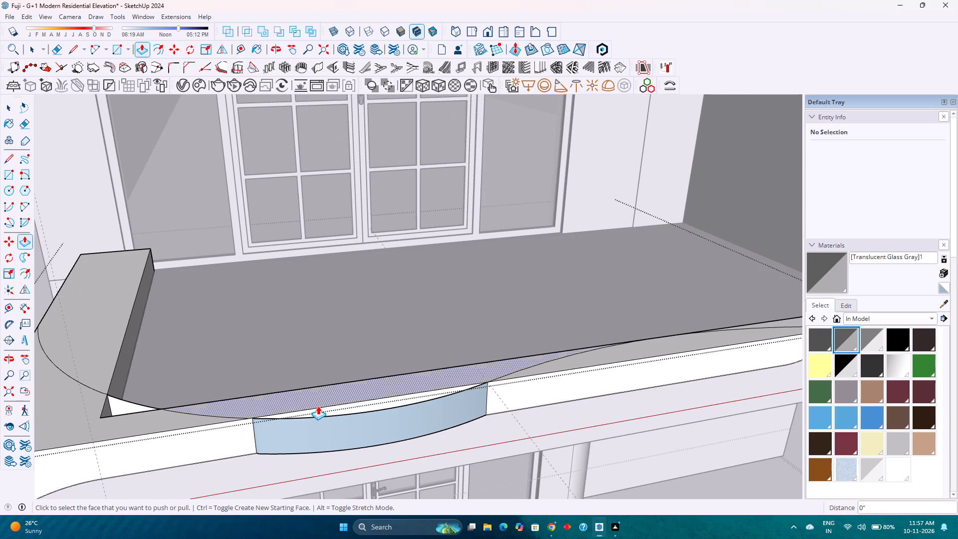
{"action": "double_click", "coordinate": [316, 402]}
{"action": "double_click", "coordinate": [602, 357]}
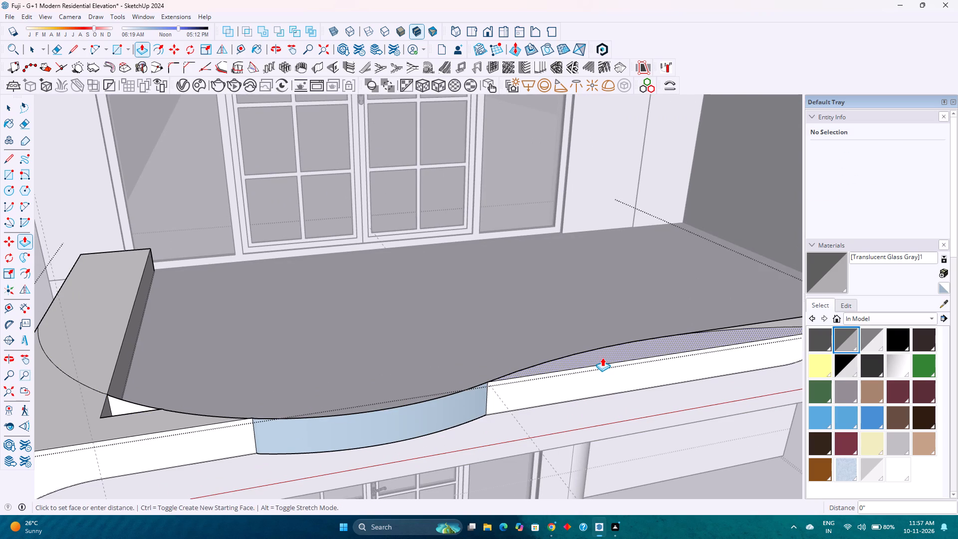
Examine the curved cut along the front balcony strip from above and from the inner side.
{"action": "middle_click_drag", "start_coordinate": [462, 383], "coordinate": [518, 466]}
{"action": "scroll", "coordinate": [440, 399], "scroll_direction": "down", "scroll_amount": 4}
{"action": "middle_click_drag", "start_coordinate": [387, 400], "coordinate": [390, 403]}
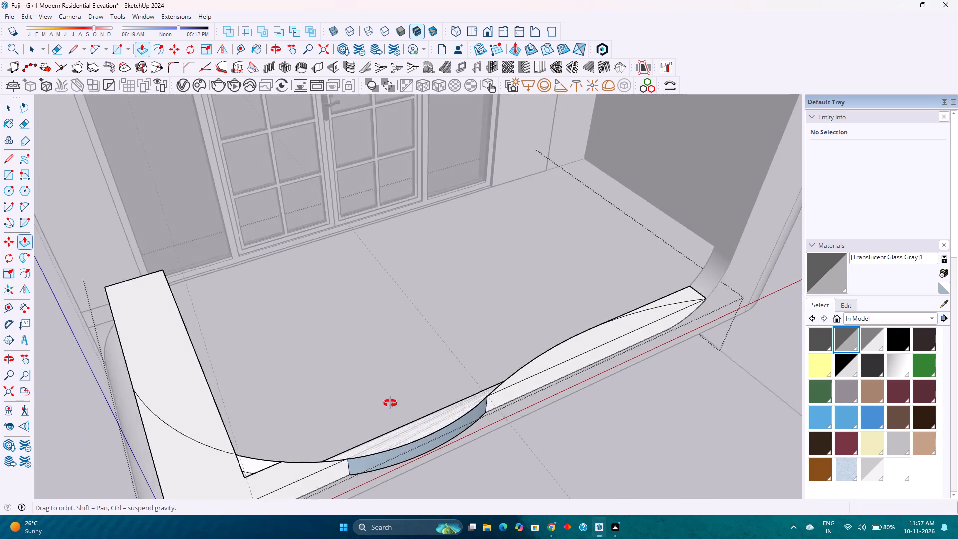
{"action": "middle_click_drag", "start_coordinate": [390, 403], "coordinate": [729, 388]}
{"action": "scroll", "coordinate": [521, 366], "scroll_direction": "up", "scroll_amount": 6}
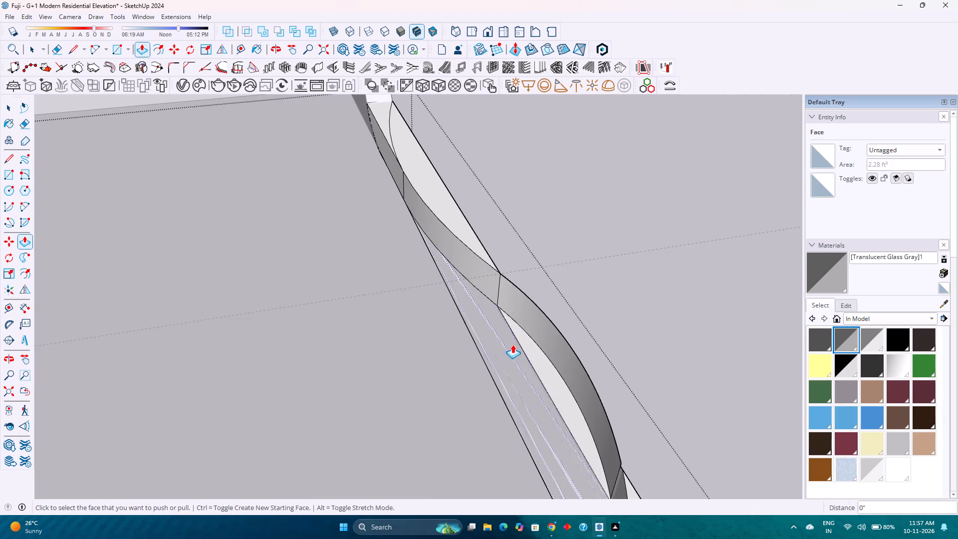
{"action": "scroll", "coordinate": [512, 344], "scroll_direction": "down", "scroll_amount": 3}
{"action": "scroll", "coordinate": [479, 278], "scroll_direction": "down", "scroll_amount": 3}
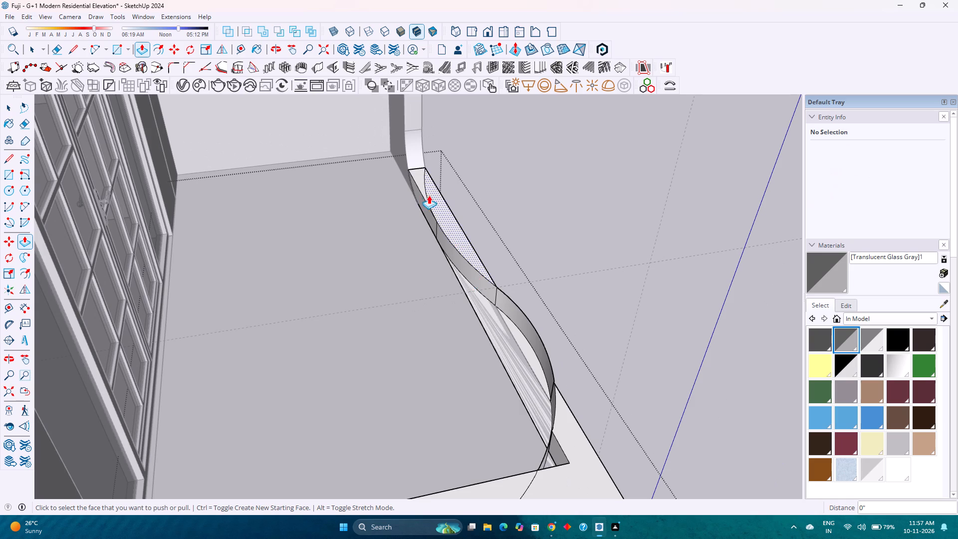
{"action": "scroll", "coordinate": [451, 167], "scroll_direction": "up", "scroll_amount": 12}
{"action": "middle_click_drag", "start_coordinate": [440, 196], "coordinate": [639, 215]}
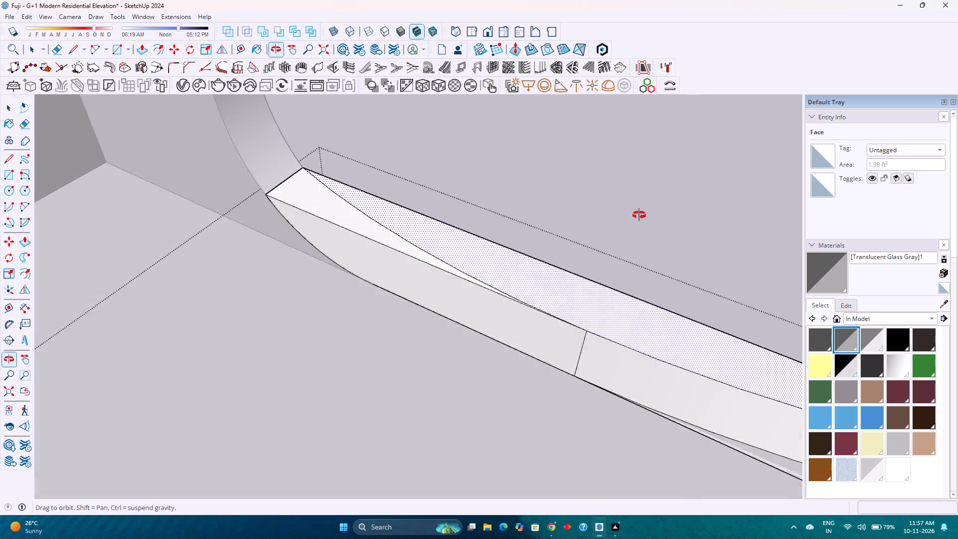
{"action": "middle_click_drag", "start_coordinate": [639, 215], "coordinate": [641, 207]}
{"action": "middle_click", "coordinate": [640, 206]}
{"action": "scroll", "coordinate": [583, 205], "scroll_direction": "down", "scroll_amount": 5}
{"action": "middle_click_drag", "start_coordinate": [610, 270], "coordinate": [367, 235], "text": "shift"}
{"action": "scroll", "coordinate": [362, 233], "scroll_direction": "down", "scroll_amount": 7}
{"action": "middle_click_drag", "start_coordinate": [566, 289], "coordinate": [459, 261], "text": "shift"}
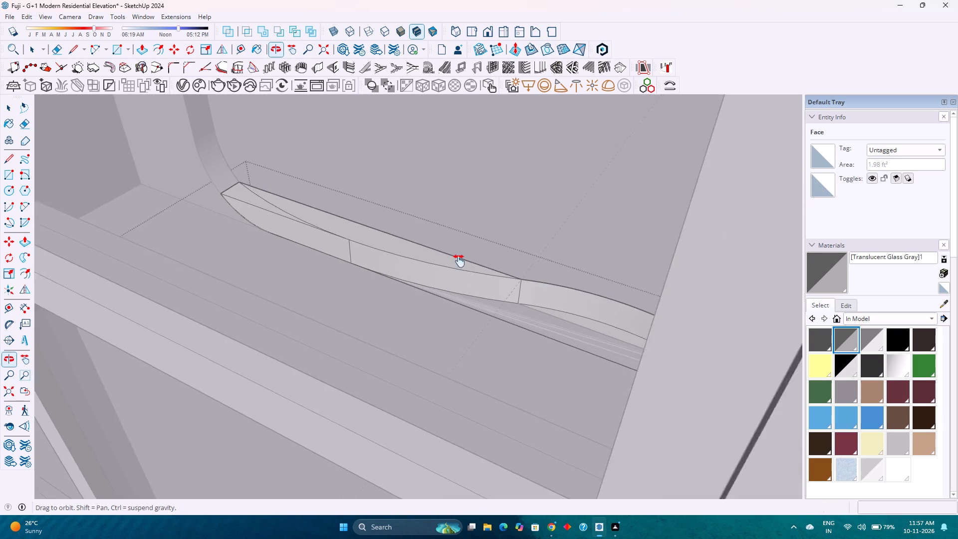
{"action": "middle_click_drag", "start_coordinate": [459, 261], "coordinate": [391, 244], "text": "shift"}
{"action": "scroll", "coordinate": [414, 240], "scroll_direction": "down", "scroll_amount": 4}
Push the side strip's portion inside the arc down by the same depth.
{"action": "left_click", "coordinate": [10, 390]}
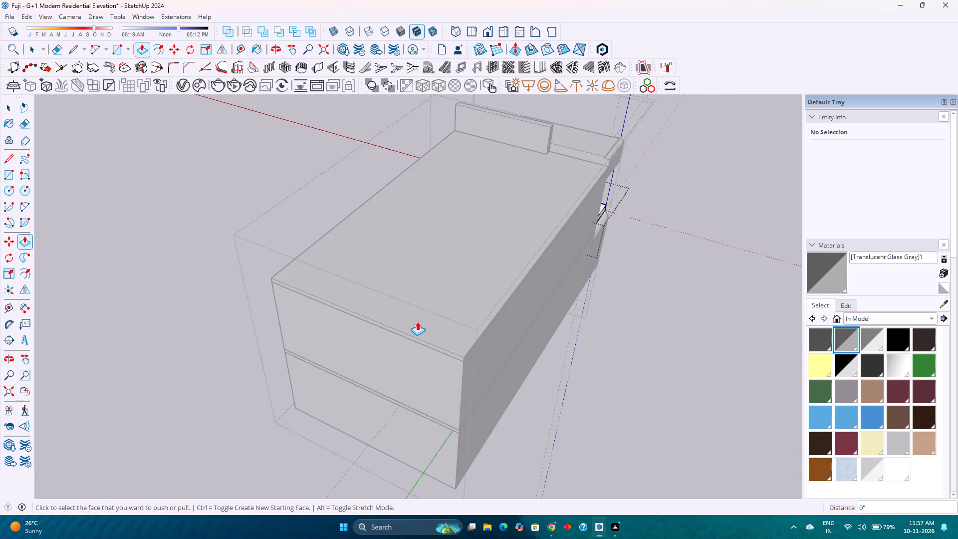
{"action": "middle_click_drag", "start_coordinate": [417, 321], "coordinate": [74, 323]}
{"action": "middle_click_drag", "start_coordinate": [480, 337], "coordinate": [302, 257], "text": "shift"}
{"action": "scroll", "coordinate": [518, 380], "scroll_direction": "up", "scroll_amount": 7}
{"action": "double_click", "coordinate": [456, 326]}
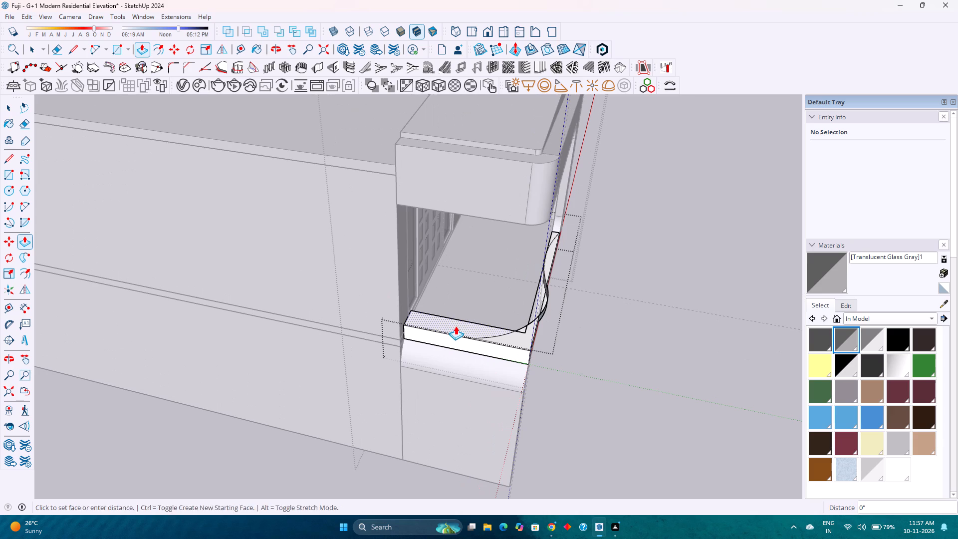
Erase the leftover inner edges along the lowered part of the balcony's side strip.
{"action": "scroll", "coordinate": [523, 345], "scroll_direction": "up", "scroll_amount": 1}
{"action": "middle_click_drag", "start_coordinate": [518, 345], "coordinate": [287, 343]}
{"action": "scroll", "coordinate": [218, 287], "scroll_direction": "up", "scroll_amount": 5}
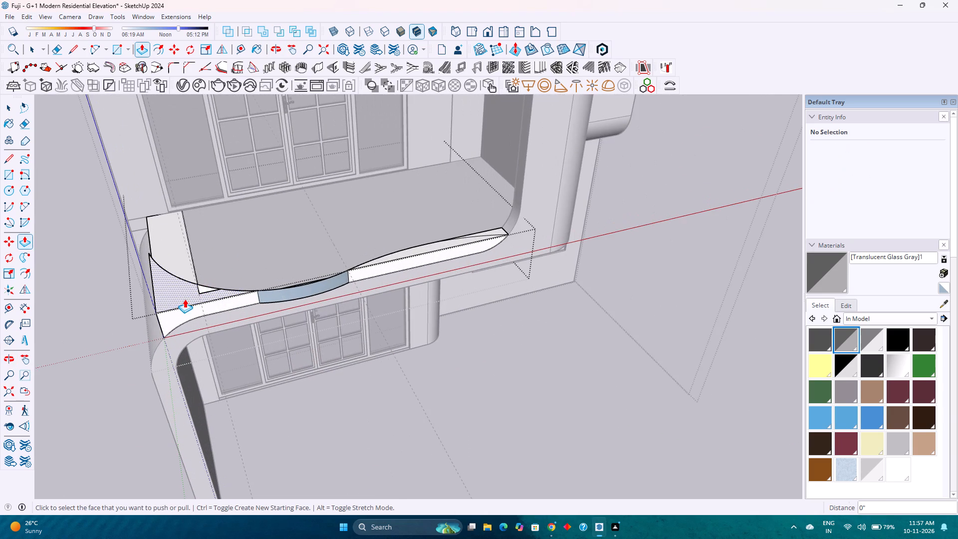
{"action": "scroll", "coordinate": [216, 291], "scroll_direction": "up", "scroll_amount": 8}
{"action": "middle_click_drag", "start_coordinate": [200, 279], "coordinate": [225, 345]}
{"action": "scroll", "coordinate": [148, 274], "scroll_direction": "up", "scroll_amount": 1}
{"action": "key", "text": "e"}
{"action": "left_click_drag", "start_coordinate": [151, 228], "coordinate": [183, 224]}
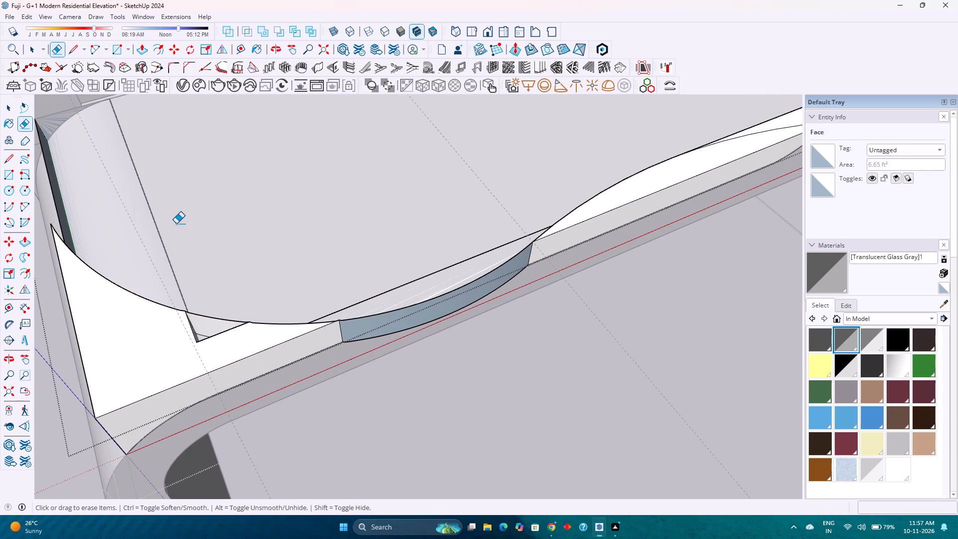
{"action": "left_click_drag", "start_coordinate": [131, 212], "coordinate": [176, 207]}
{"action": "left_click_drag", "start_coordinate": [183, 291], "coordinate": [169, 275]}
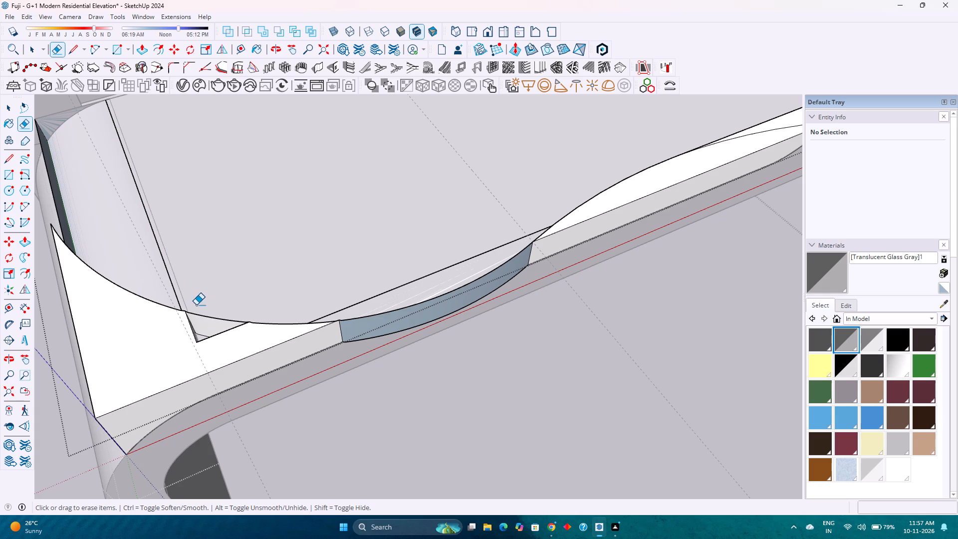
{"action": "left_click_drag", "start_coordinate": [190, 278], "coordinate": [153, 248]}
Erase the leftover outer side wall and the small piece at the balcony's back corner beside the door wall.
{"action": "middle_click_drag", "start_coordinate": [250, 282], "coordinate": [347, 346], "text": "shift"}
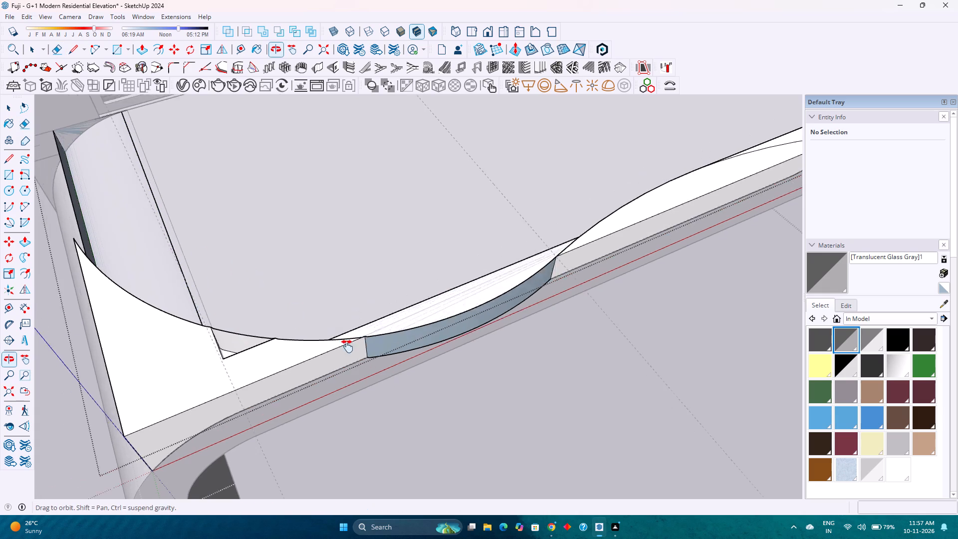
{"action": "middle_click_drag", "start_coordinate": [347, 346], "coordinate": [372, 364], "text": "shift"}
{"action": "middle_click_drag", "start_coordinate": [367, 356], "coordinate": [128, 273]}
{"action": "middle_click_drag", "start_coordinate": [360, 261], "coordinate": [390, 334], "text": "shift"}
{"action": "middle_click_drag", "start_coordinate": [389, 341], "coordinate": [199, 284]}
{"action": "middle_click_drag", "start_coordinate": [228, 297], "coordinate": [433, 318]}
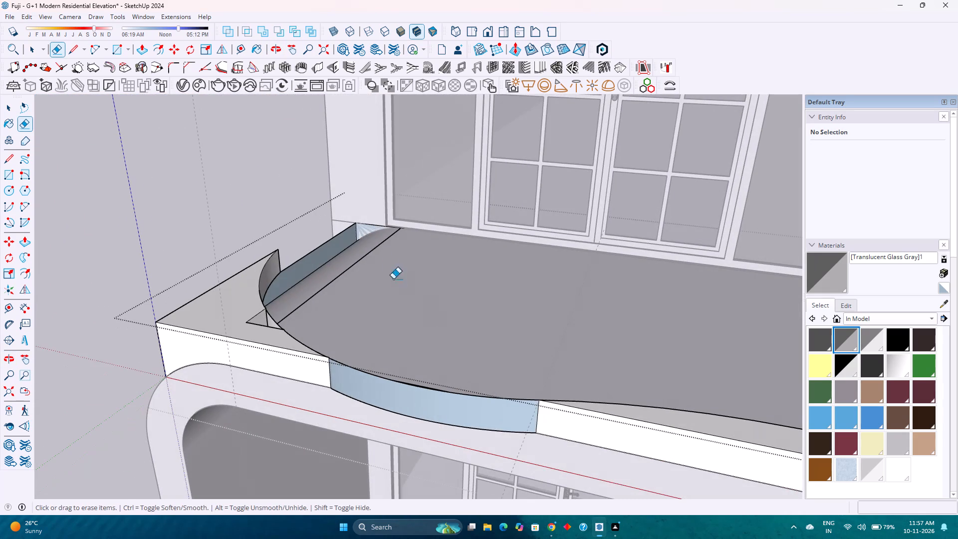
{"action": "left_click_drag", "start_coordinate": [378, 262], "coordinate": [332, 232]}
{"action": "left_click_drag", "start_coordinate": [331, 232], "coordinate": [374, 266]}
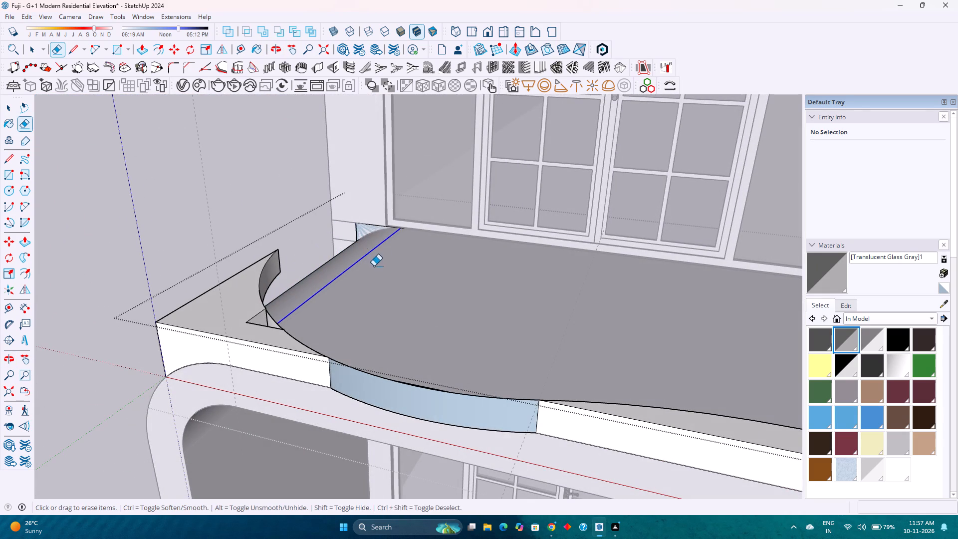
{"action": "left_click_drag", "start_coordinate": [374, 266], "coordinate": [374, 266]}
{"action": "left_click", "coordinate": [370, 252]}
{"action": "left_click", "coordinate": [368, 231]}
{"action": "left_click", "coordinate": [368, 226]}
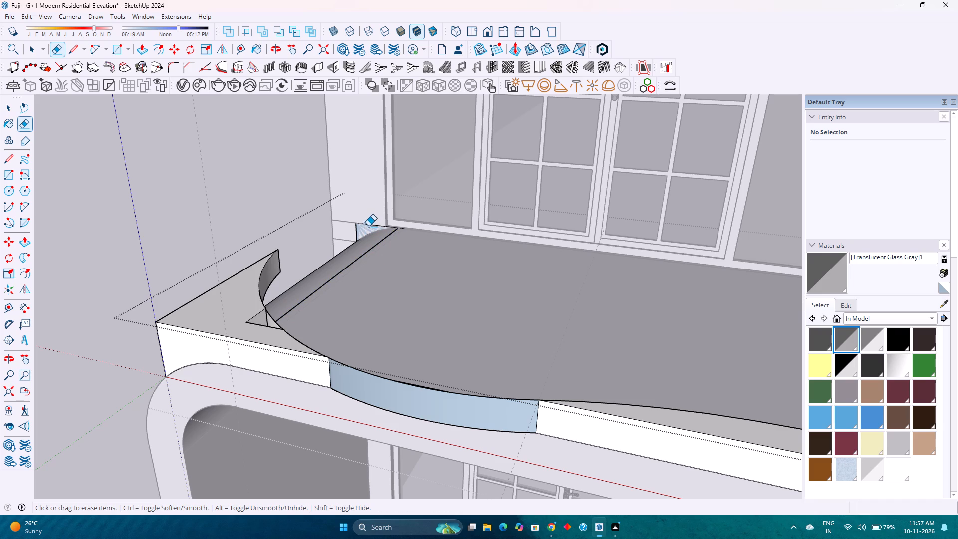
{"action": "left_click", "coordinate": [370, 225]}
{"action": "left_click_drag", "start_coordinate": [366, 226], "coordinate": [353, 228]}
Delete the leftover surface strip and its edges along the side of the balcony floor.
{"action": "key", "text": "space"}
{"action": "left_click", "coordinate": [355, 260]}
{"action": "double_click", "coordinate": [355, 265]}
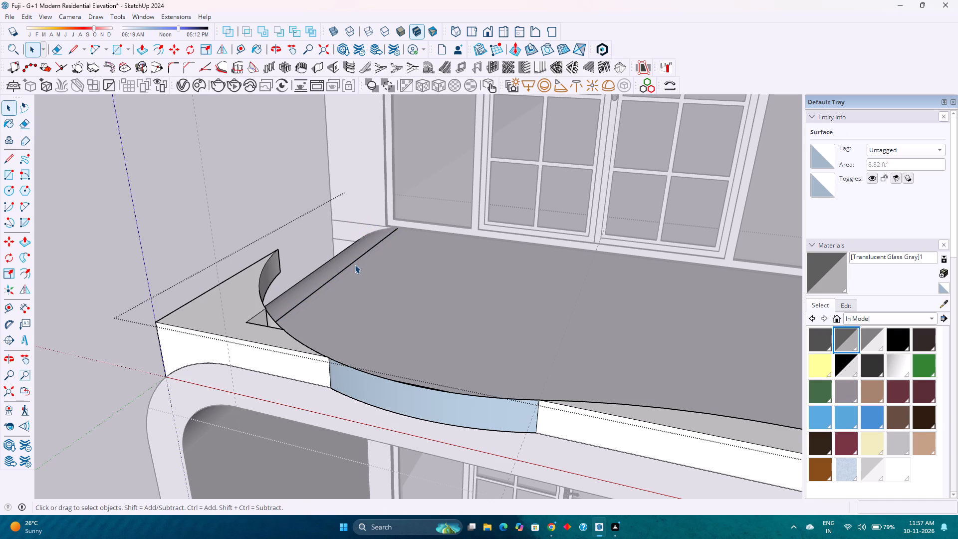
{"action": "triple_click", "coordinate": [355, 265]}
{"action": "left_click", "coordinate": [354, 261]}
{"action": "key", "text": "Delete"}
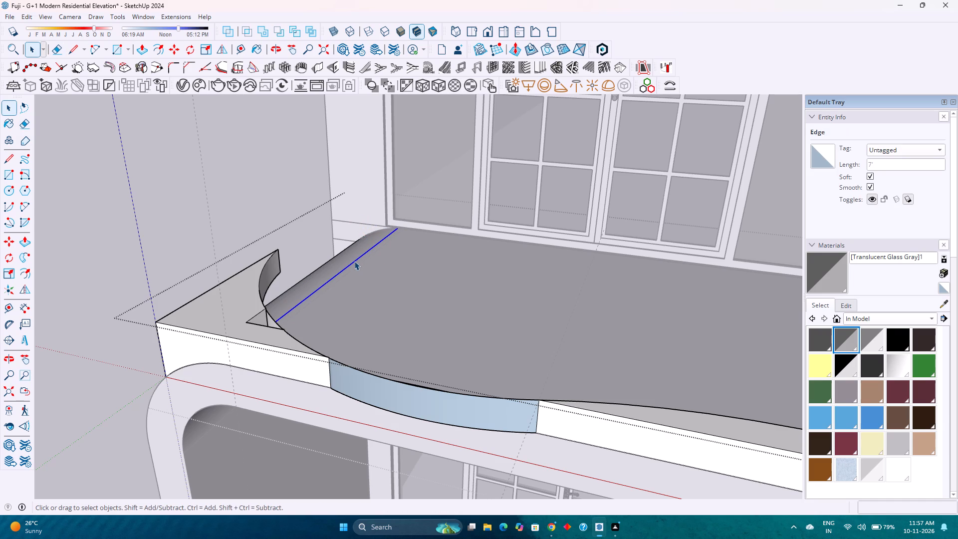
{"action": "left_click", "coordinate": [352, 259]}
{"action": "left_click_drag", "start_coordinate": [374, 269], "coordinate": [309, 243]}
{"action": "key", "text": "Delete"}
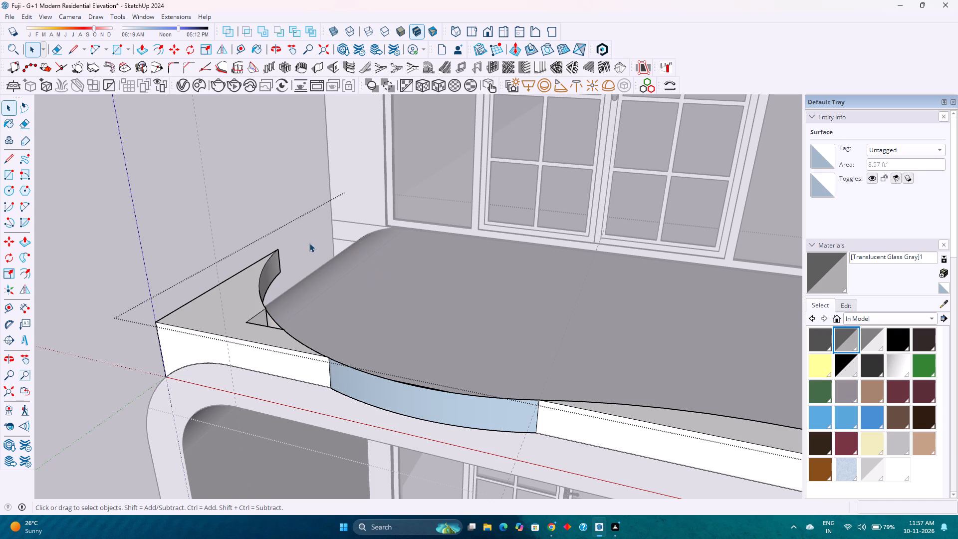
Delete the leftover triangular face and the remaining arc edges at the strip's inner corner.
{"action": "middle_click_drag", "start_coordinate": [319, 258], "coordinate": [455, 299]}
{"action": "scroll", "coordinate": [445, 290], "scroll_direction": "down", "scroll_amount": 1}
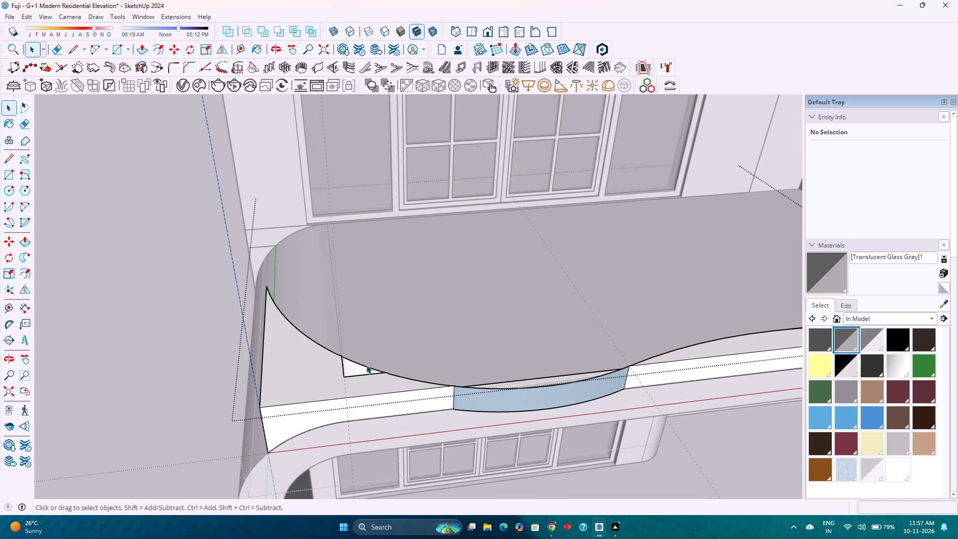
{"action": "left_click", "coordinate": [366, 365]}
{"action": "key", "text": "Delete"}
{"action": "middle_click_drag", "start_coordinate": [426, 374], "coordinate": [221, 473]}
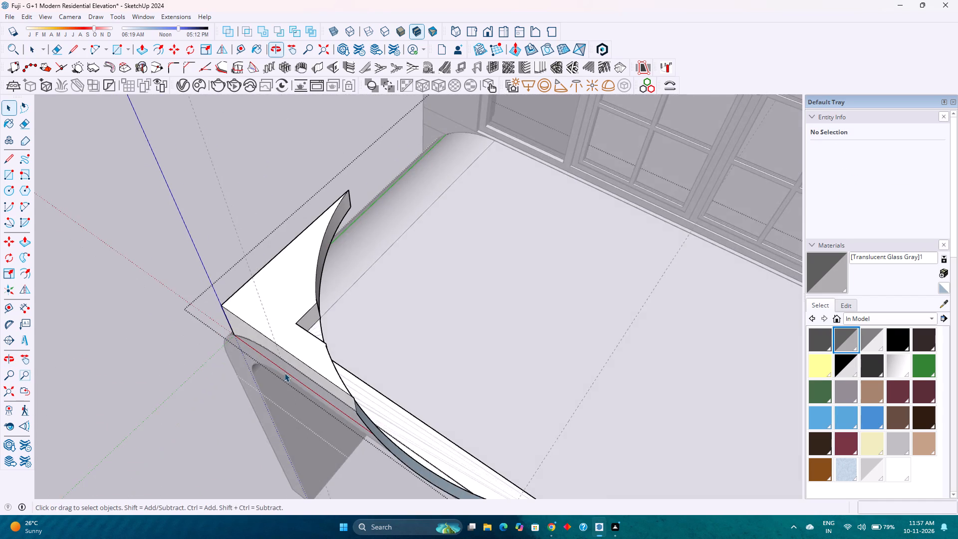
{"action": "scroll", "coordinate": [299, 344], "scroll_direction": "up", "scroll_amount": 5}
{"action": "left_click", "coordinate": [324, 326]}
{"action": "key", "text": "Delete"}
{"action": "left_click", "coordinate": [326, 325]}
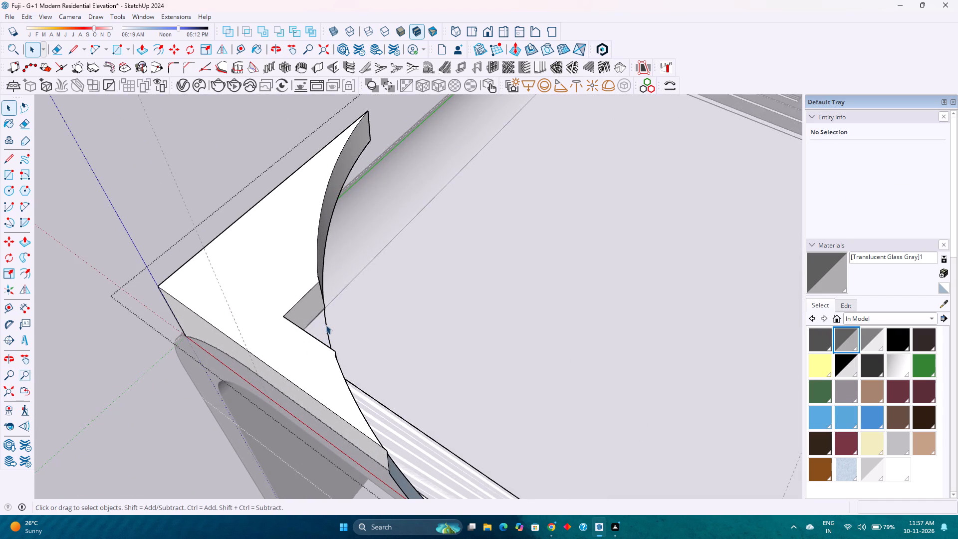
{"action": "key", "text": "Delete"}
Examine the trimmed curved corner and front strip of the balcony edge from several angles.
{"action": "scroll", "coordinate": [326, 325], "scroll_direction": "down", "scroll_amount": 5}
{"action": "middle_click_drag", "start_coordinate": [285, 386], "coordinate": [381, 341]}
{"action": "middle_click_drag", "start_coordinate": [451, 270], "coordinate": [448, 274]}
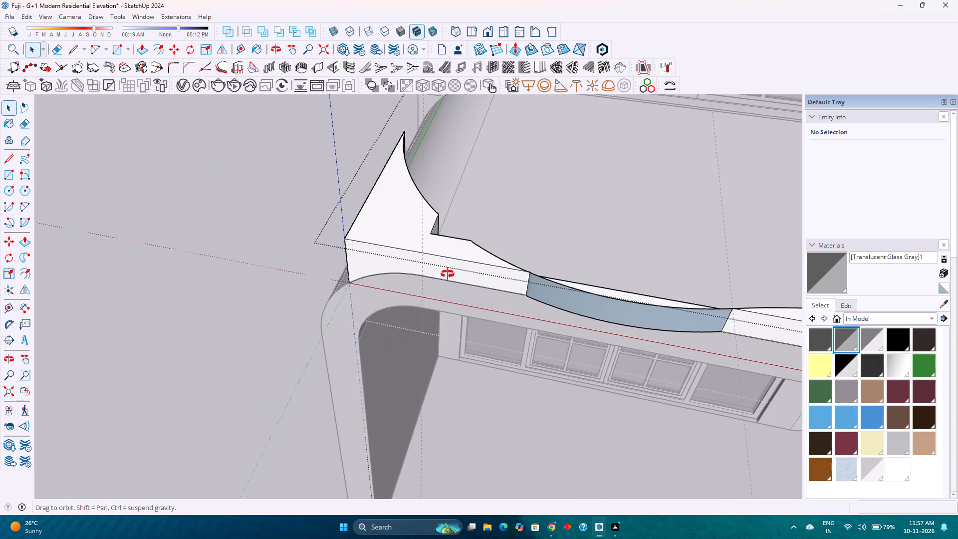
{"action": "middle_click_drag", "start_coordinate": [448, 274], "coordinate": [643, 319]}
{"action": "scroll", "coordinate": [453, 317], "scroll_direction": "down", "scroll_amount": 3}
{"action": "middle_click_drag", "start_coordinate": [484, 362], "coordinate": [451, 337]}
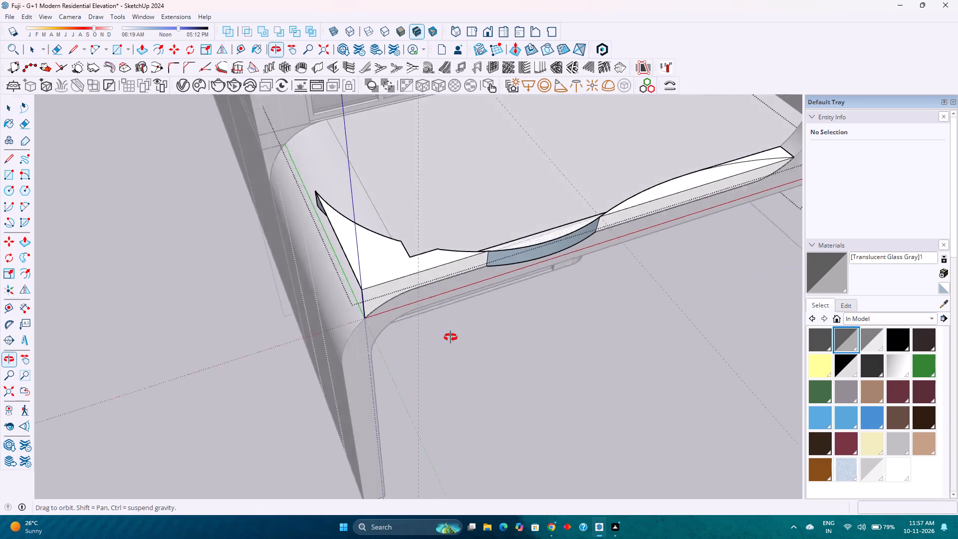
{"action": "middle_click_drag", "start_coordinate": [451, 337], "coordinate": [352, 269]}
{"action": "scroll", "coordinate": [585, 298], "scroll_direction": "up", "scroll_amount": 3}
{"action": "middle_click_drag", "start_coordinate": [555, 291], "coordinate": [310, 380]}
{"action": "scroll", "coordinate": [519, 368], "scroll_direction": "up", "scroll_amount": 3}
{"action": "middle_click_drag", "start_coordinate": [519, 368], "coordinate": [327, 308]}
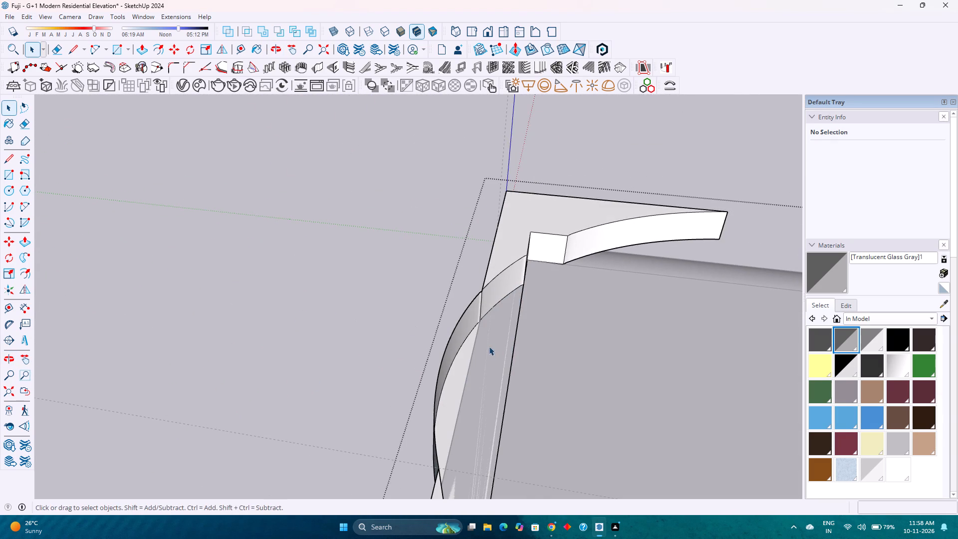
{"action": "scroll", "coordinate": [465, 358], "scroll_direction": "down", "scroll_amount": 3}
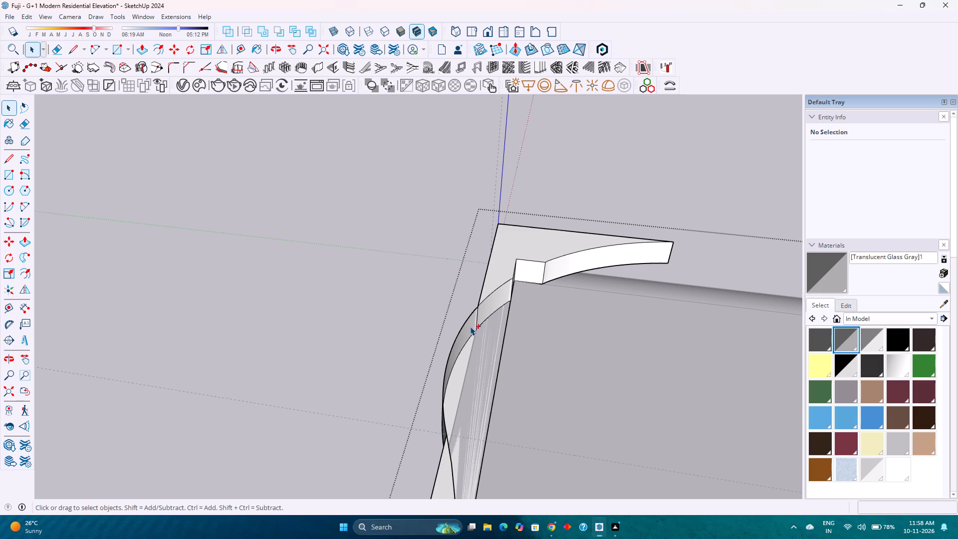
Undo the deletions, push/pulls and arcs, back to the plain L-shaped raised balcony edge.
{"action": "key", "text": "ctrl+z"}
{"action": "key", "text": "ctrl+z"}
{"action": "key", "text": "ctrl+z"}
{"action": "key", "text": "ctrl+z"}
{"action": "key", "text": "ctrl+z"}
{"action": "key", "text": "ctrl+z"}
{"action": "key", "text": "ctrl+z"}
{"action": "key", "text": "ctrl+z"}
{"action": "key", "text": "ctrl+z"}
{"action": "key", "text": "ctrl+z"}
{"action": "key", "text": "ctrl+z"}
{"action": "key", "text": "ctrl+z"}
{"action": "key", "text": "ctrl+z"}
{"action": "key", "text": "ctrl+z"}
{"action": "key", "text": "ctrl+z"}
{"action": "key", "text": "ctrl+z"}
{"action": "key", "text": "ctrl+z"}
{"action": "key", "text": "ctrl+z"}
{"action": "key", "text": "ctrl+z"}
{"action": "key", "text": "ctrl+z"}
Push/pull the inner face of the long front strip of the raised balcony edge 6" towards the floor.
{"action": "scroll", "coordinate": [465, 317], "scroll_direction": "down", "scroll_amount": 4}
{"action": "middle_click_drag", "start_coordinate": [371, 348], "coordinate": [624, 339]}
{"action": "left_click", "coordinate": [0, 390]}
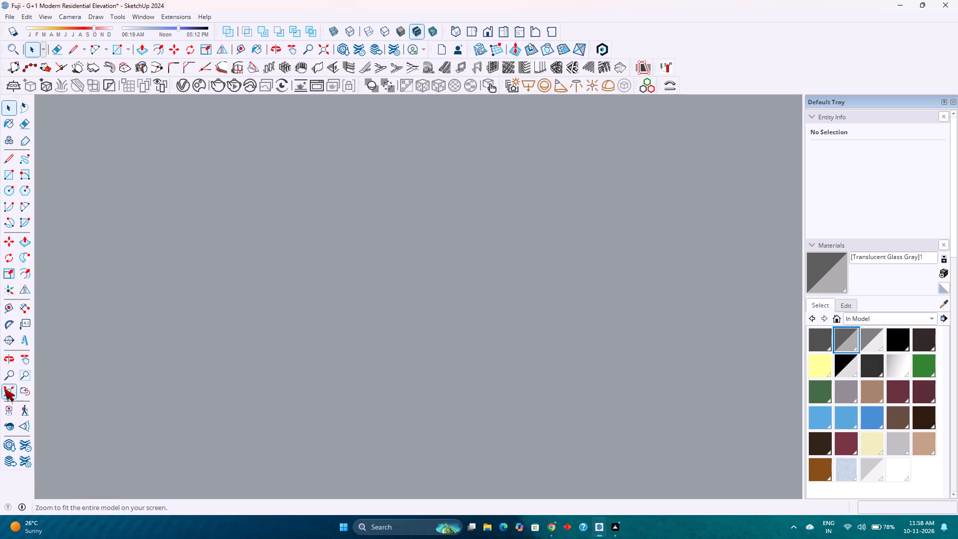
{"action": "left_click", "coordinate": [4, 388]}
{"action": "middle_click_drag", "start_coordinate": [155, 369], "coordinate": [608, 332]}
{"action": "scroll", "coordinate": [499, 377], "scroll_direction": "up", "scroll_amount": 4}
{"action": "middle_click_drag", "start_coordinate": [503, 388], "coordinate": [486, 333], "text": "shift"}
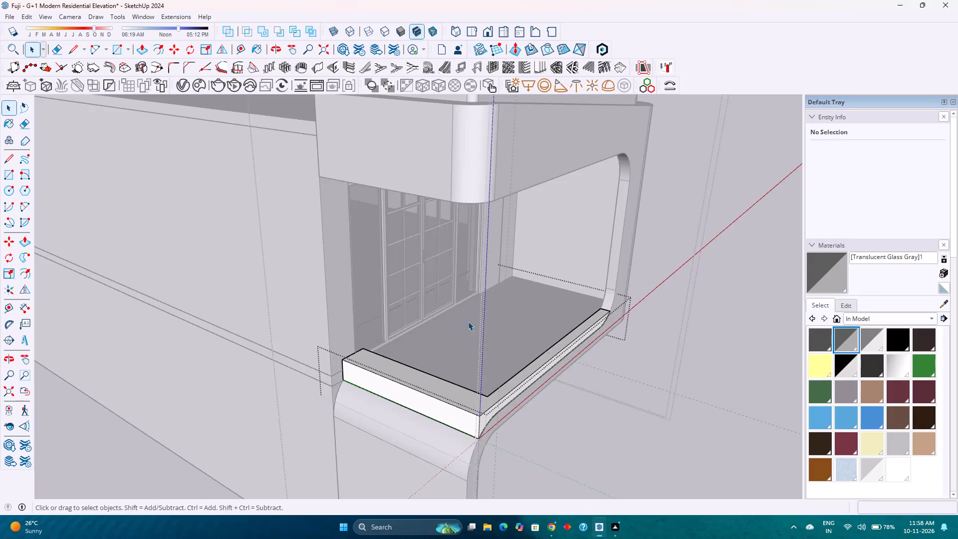
{"action": "scroll", "coordinate": [468, 321], "scroll_direction": "up", "scroll_amount": 1}
{"action": "scroll", "coordinate": [507, 384], "scroll_direction": "up", "scroll_amount": 2}
{"action": "middle_click_drag", "start_coordinate": [507, 383], "coordinate": [724, 407]}
{"action": "scroll", "coordinate": [789, 325], "scroll_direction": "up", "scroll_amount": 7}
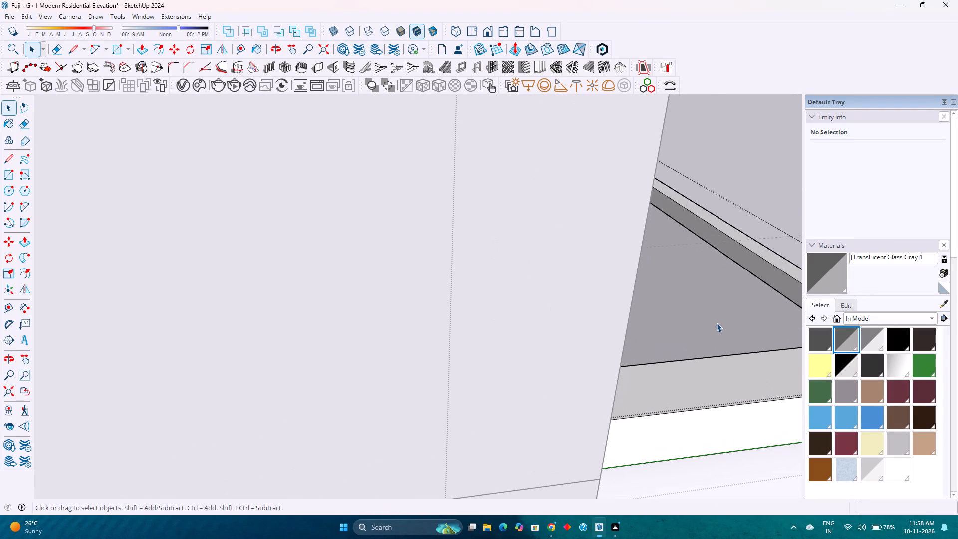
{"action": "middle_click_drag", "start_coordinate": [680, 317], "coordinate": [517, 312], "text": "shift"}
{"action": "left_click", "coordinate": [646, 291]}
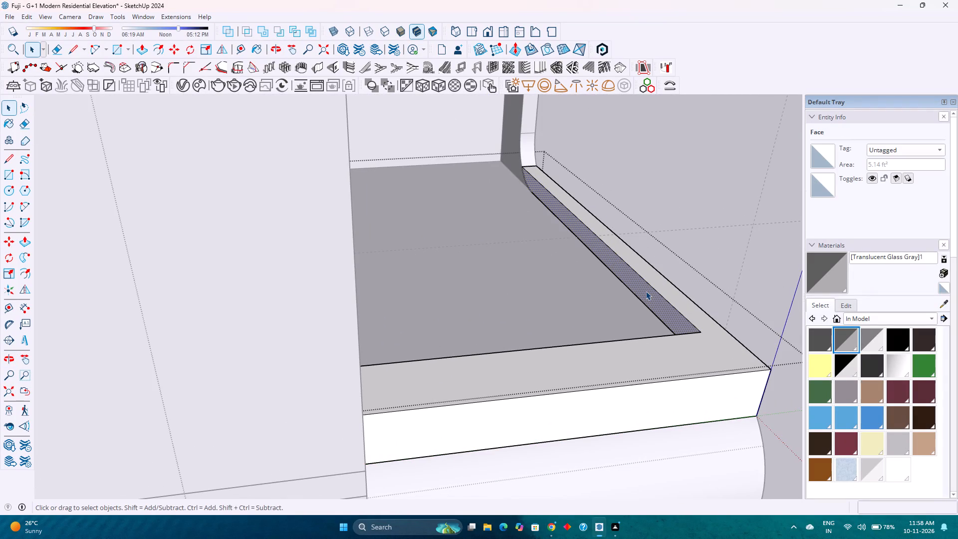
{"action": "key", "text": "p"}
{"action": "left_click", "coordinate": [645, 291]}
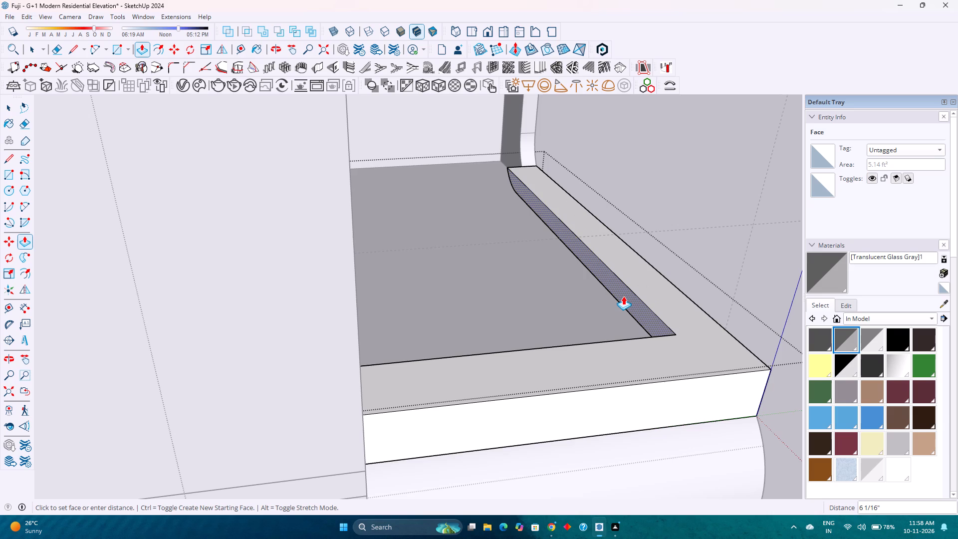
{"action": "key", "text": "6"}
{"action": "key", "text": "Return"}
Push/pull the inner face of the short side strip of the raised balcony edge 1' towards the floor.
{"action": "scroll", "coordinate": [617, 303], "scroll_direction": "down", "scroll_amount": 3}
{"action": "middle_click_drag", "start_coordinate": [616, 304], "coordinate": [134, 341]}
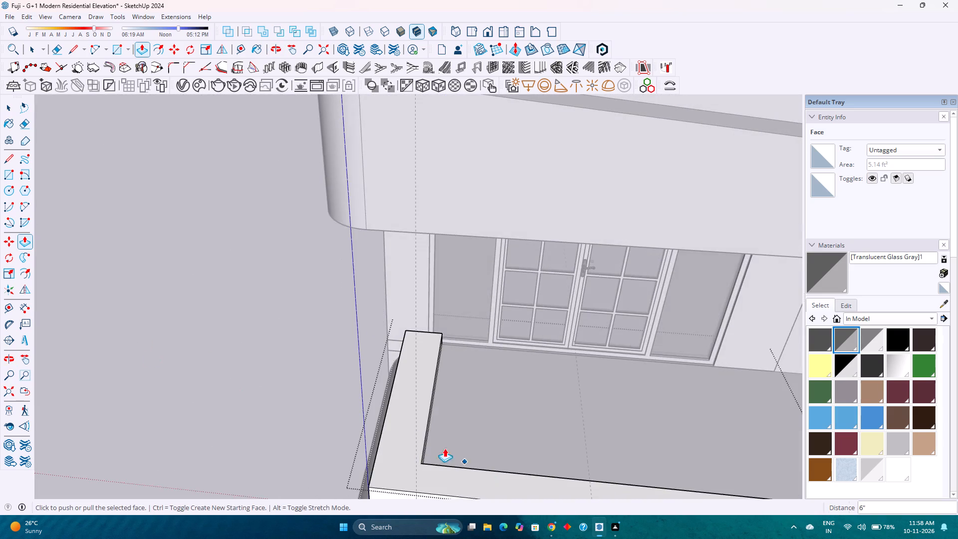
{"action": "middle_click_drag", "start_coordinate": [421, 431], "coordinate": [239, 374]}
{"action": "scroll", "coordinate": [398, 422], "scroll_direction": "up", "scroll_amount": 4}
{"action": "key", "text": "Escape"}
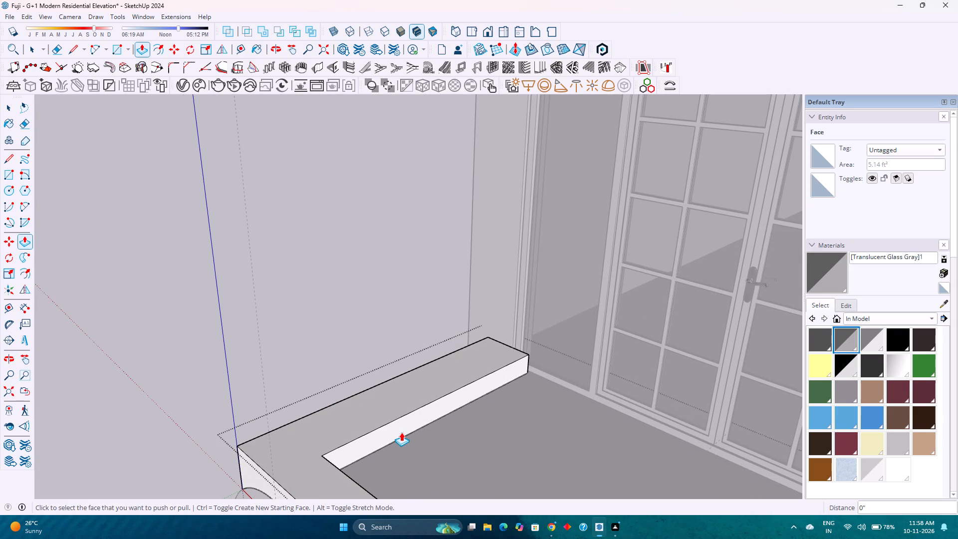
{"action": "left_click", "coordinate": [399, 426]}
{"action": "key", "text": "1"}
{"action": "key", "text": "apostrophe"}
{"action": "key", "text": "Return"}
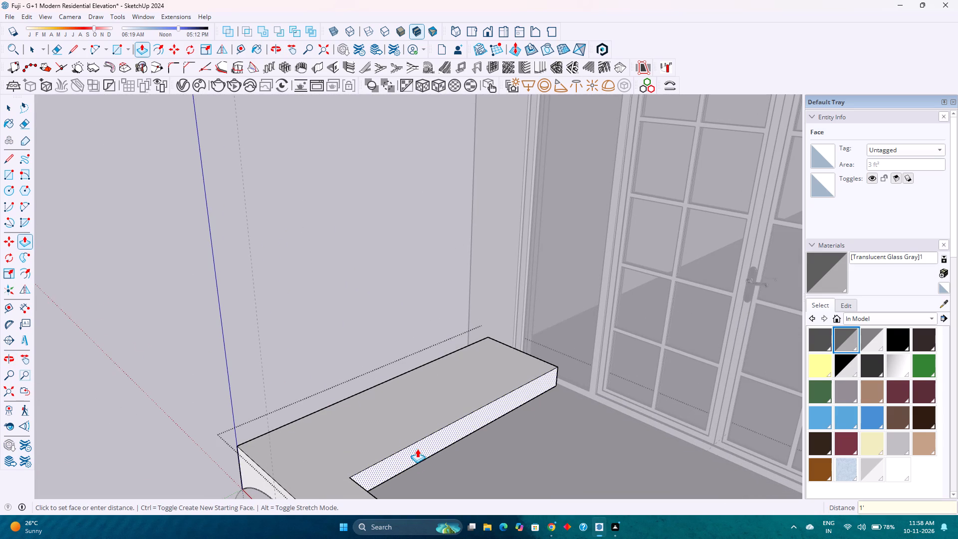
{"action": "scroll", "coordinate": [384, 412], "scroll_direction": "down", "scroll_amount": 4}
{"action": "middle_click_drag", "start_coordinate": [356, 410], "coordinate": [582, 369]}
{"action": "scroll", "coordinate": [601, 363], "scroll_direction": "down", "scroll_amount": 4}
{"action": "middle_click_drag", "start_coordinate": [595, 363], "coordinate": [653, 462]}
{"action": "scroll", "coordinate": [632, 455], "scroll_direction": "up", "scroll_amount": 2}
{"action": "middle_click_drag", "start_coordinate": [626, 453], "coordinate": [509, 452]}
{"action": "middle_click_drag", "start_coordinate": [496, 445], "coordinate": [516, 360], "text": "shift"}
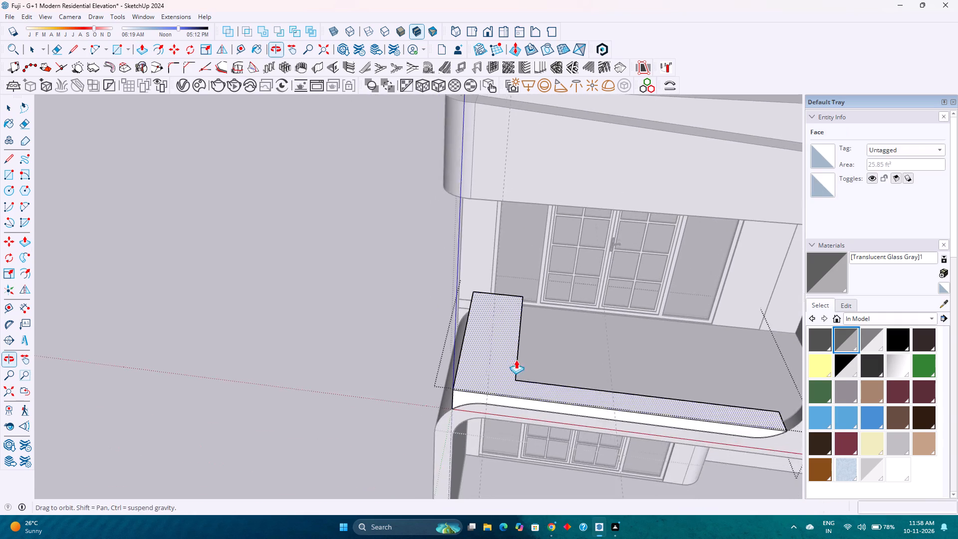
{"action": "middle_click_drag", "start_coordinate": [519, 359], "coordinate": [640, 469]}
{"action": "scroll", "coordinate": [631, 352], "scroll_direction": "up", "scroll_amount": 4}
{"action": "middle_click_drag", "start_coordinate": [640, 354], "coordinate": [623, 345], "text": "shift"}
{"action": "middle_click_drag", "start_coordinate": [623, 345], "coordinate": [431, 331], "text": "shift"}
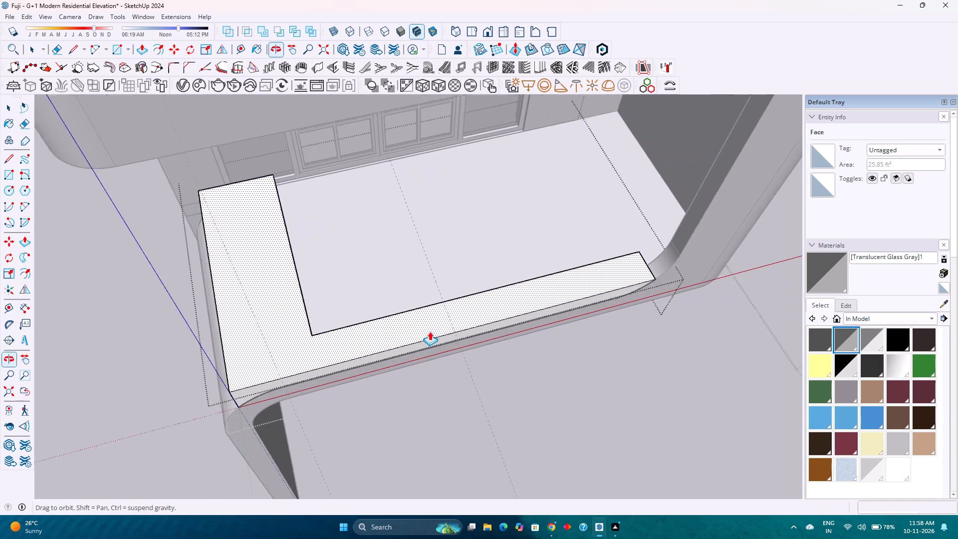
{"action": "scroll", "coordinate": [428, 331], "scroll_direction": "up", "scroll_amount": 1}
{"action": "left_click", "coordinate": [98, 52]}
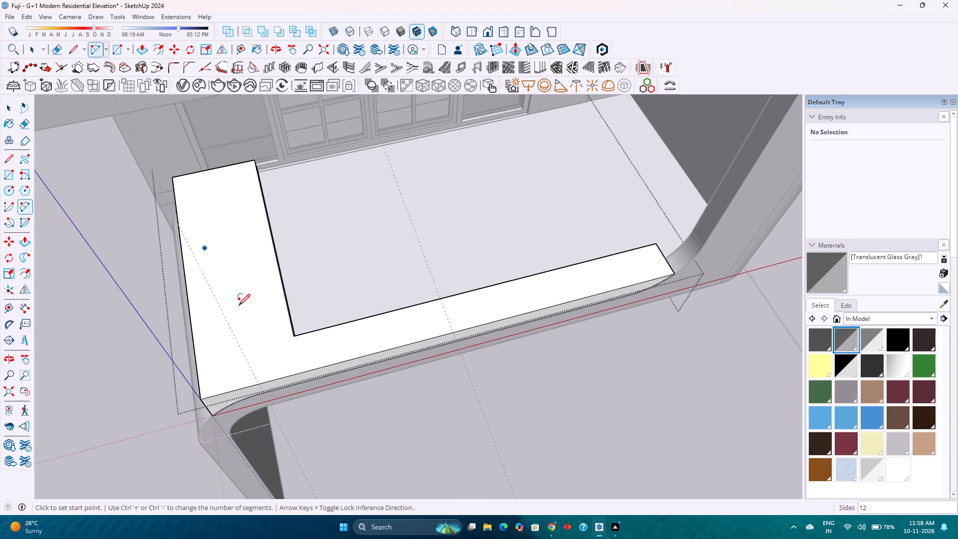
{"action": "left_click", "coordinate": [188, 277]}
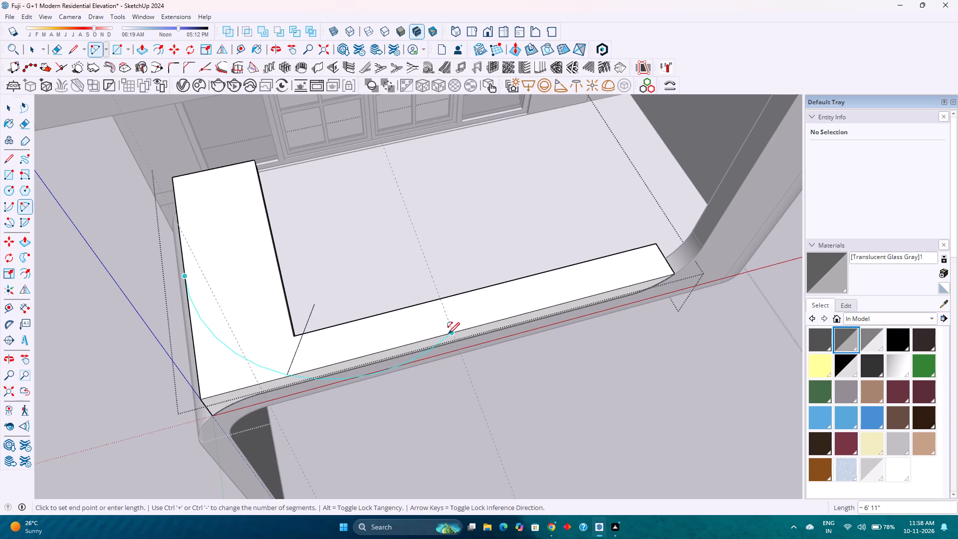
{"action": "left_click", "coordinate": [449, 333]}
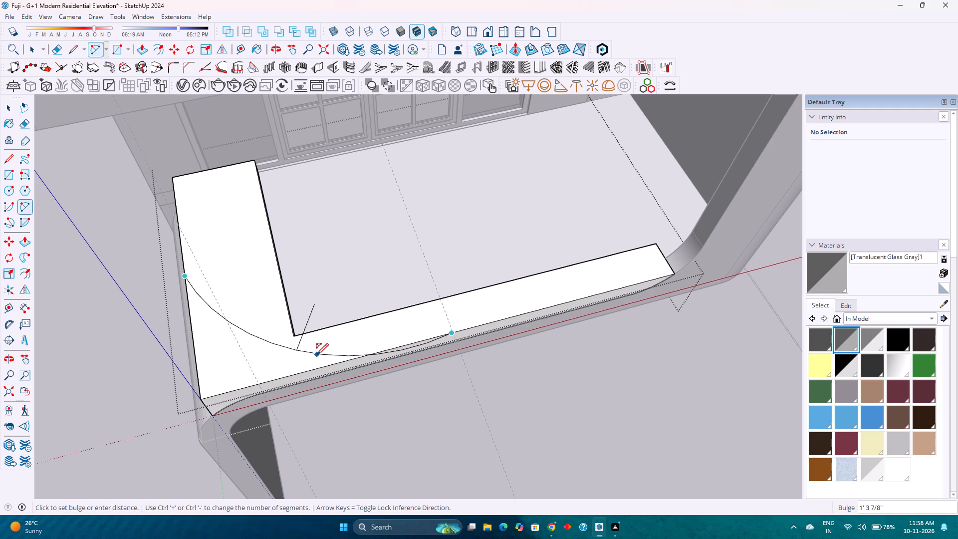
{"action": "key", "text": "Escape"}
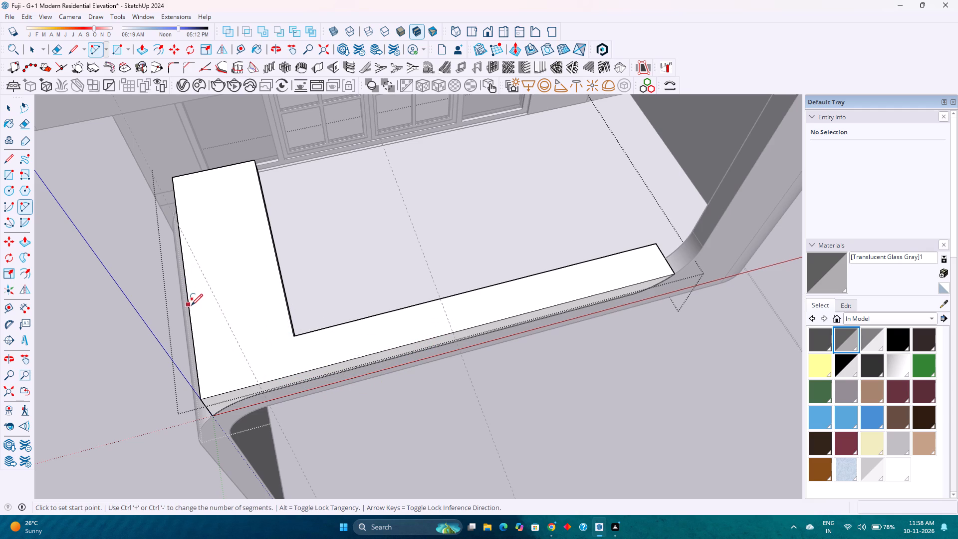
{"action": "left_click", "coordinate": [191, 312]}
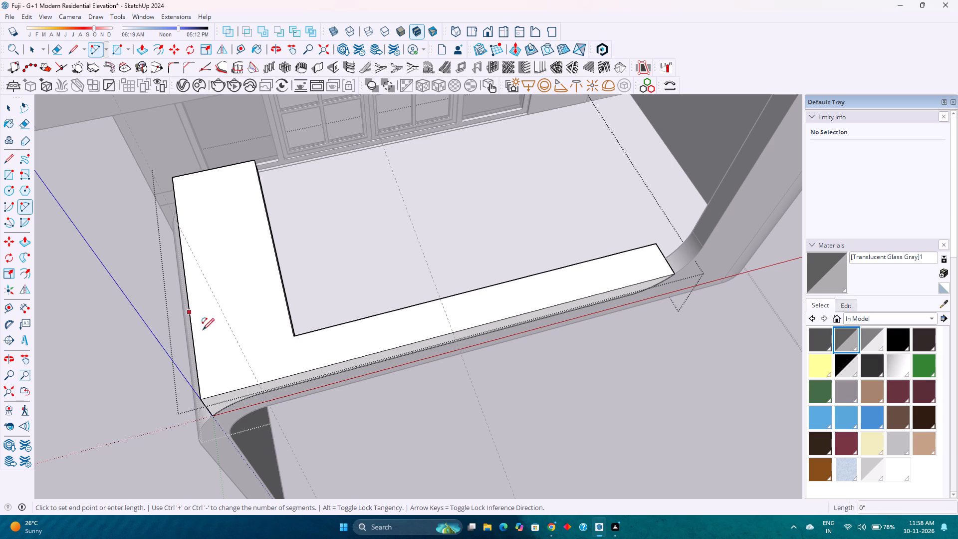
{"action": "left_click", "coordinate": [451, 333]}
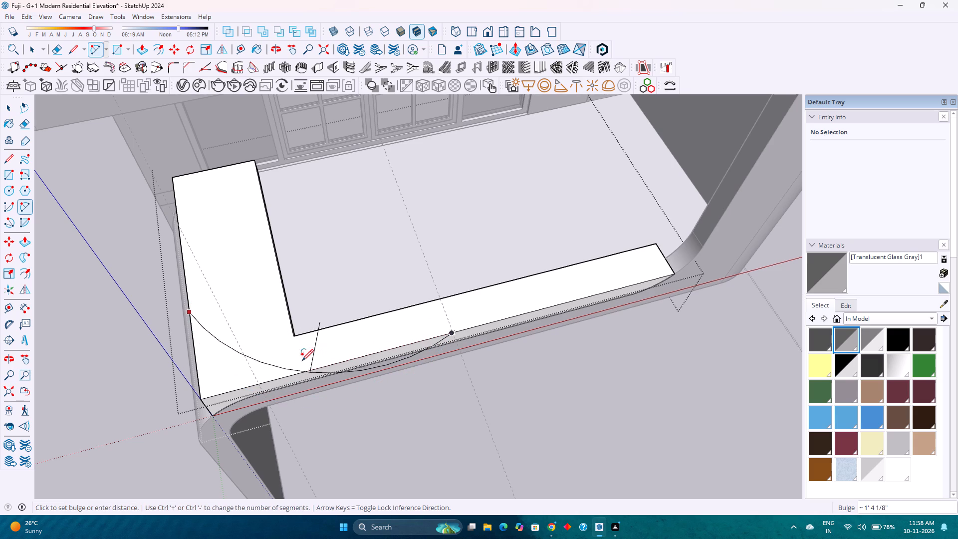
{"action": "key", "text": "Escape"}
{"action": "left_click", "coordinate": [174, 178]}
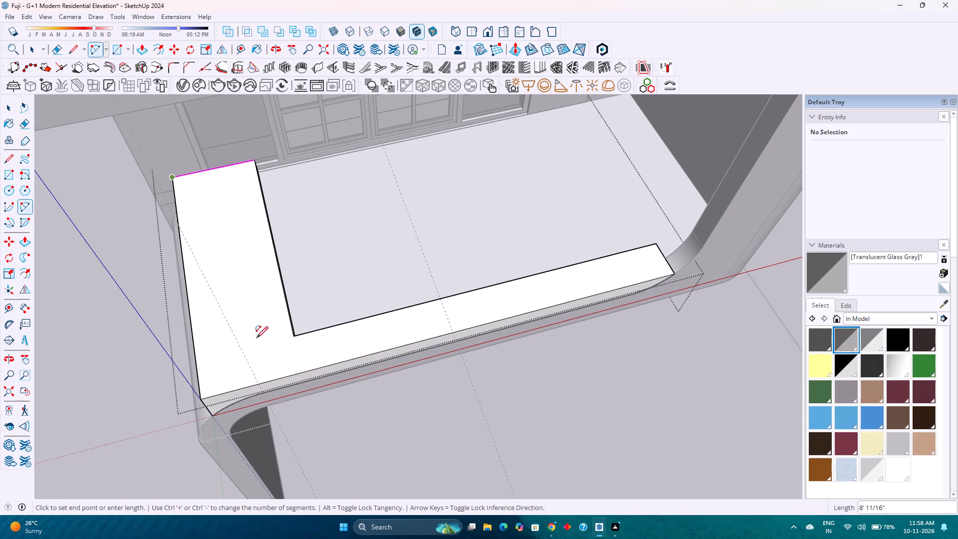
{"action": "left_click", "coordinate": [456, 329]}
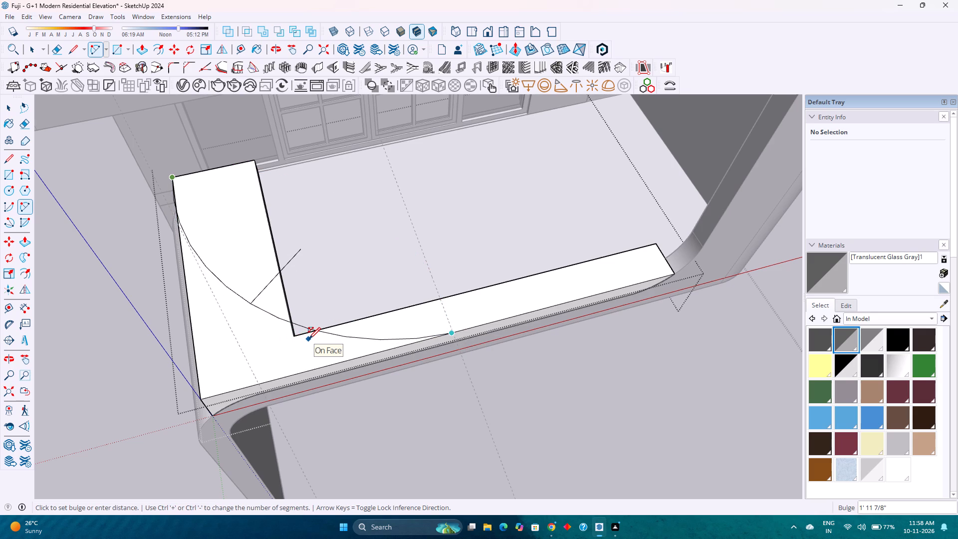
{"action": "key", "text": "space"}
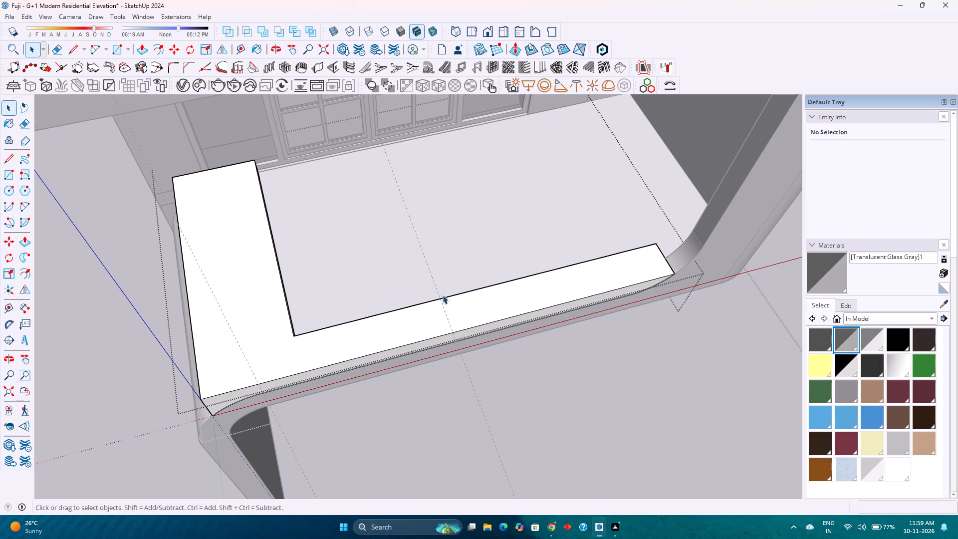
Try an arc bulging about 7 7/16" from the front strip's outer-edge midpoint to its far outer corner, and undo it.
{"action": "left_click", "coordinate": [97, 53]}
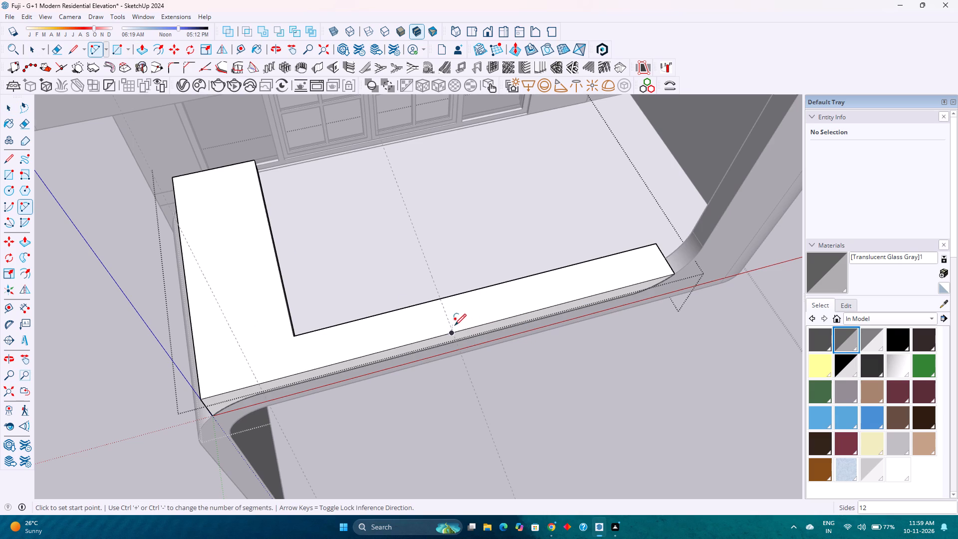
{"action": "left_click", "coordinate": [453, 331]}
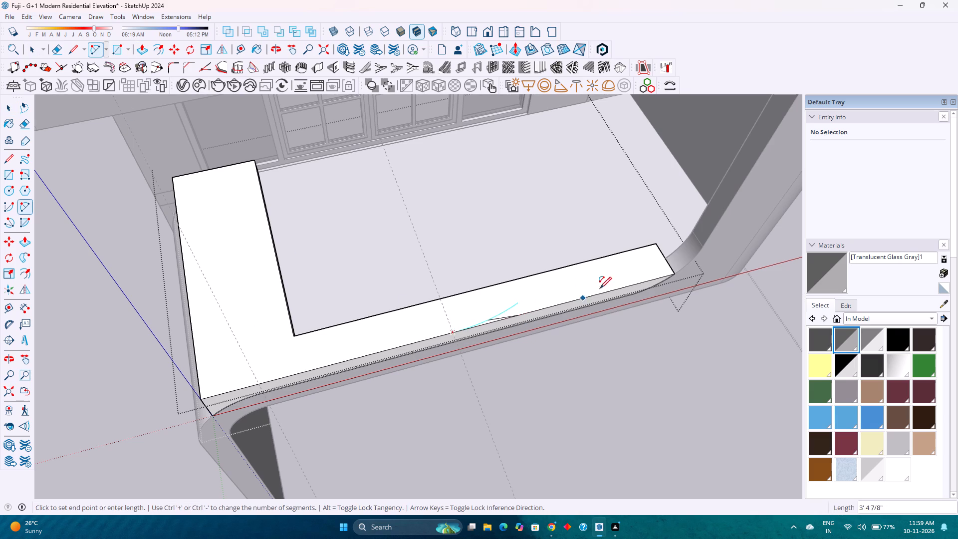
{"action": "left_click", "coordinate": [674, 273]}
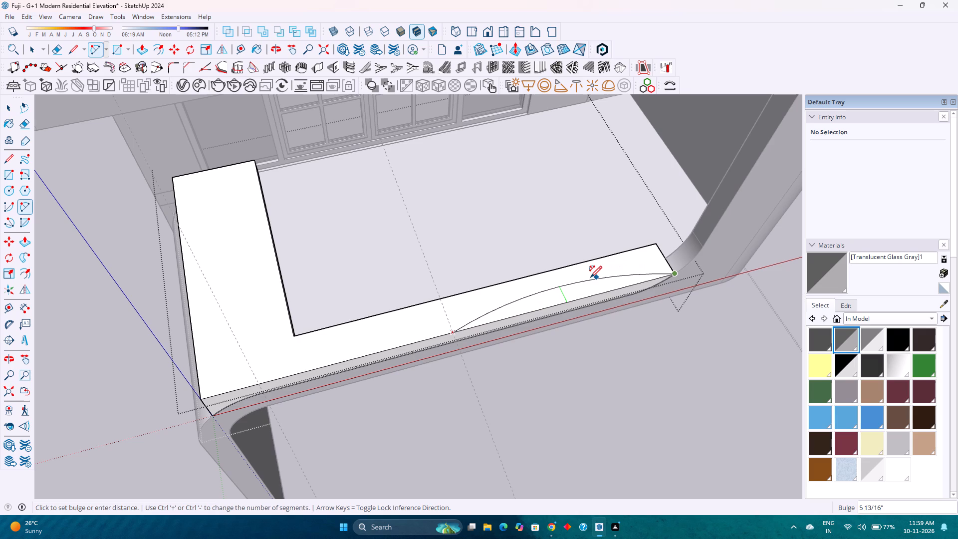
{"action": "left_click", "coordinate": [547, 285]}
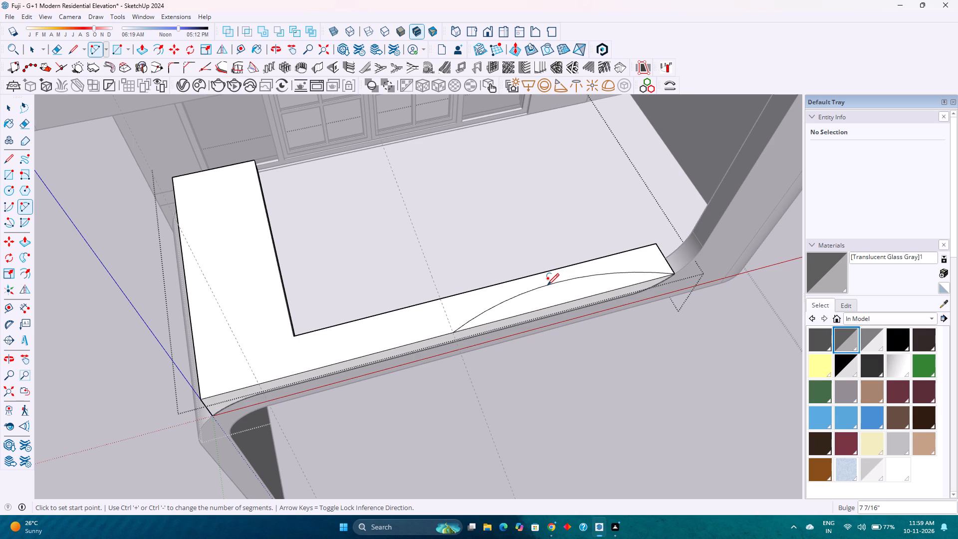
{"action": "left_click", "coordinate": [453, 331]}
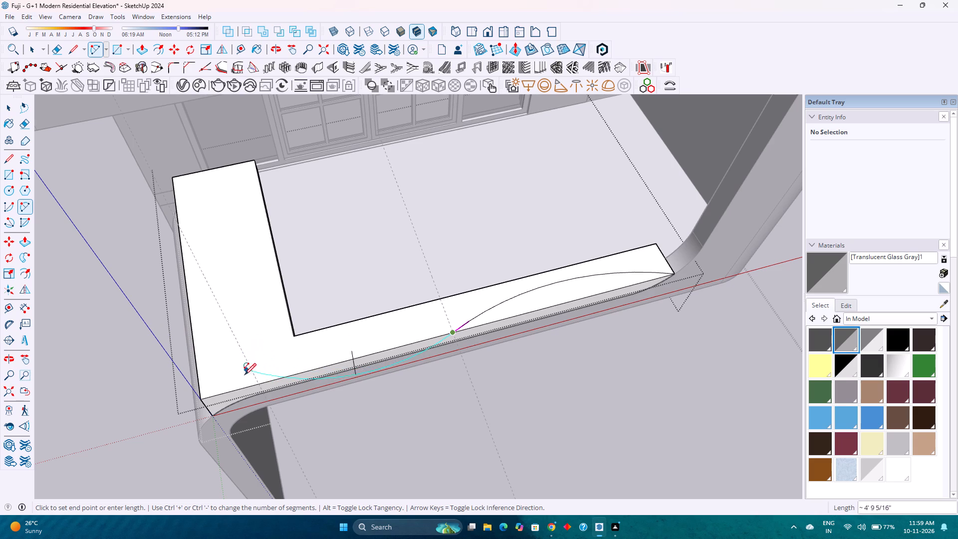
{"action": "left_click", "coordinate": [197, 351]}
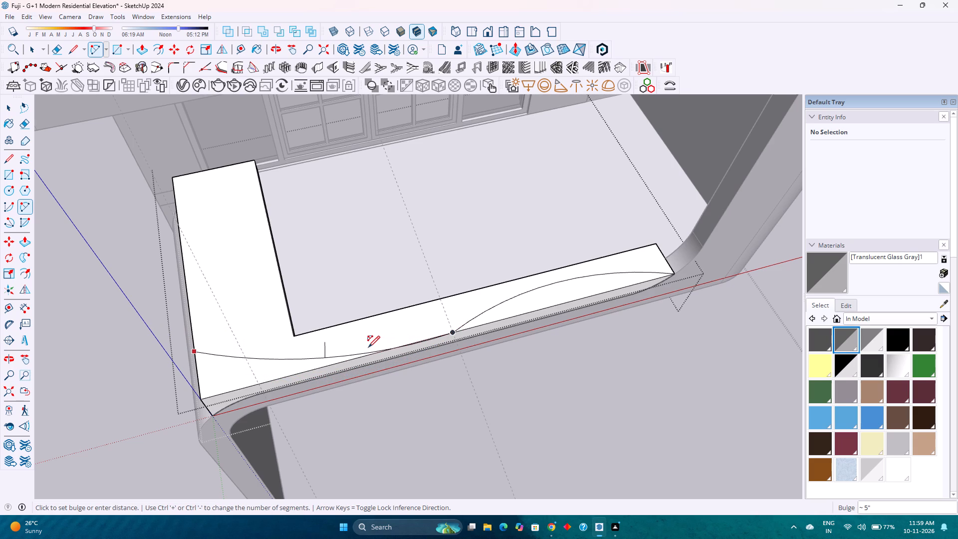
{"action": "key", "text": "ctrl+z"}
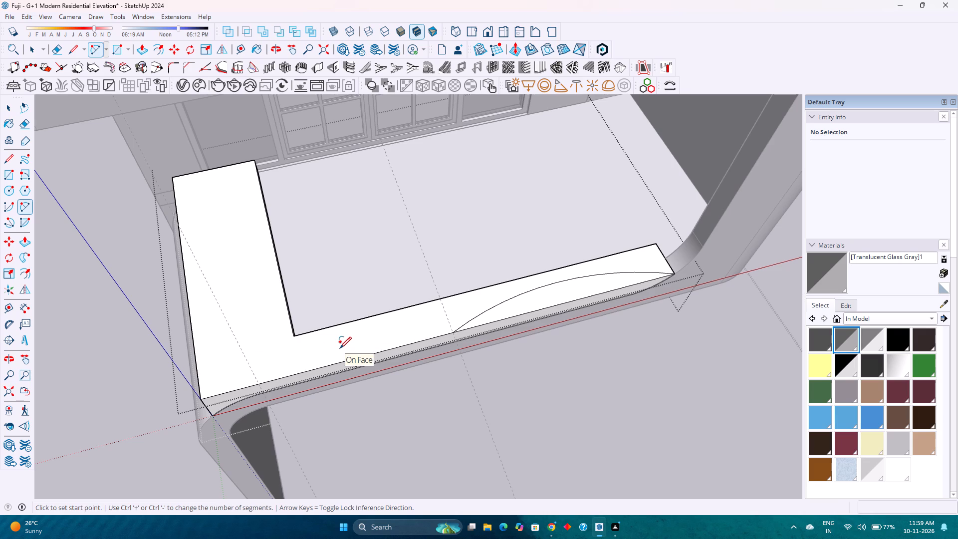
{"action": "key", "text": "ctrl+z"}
Draw an arc bulging about 7 7/16" from mid-width of the front strip's top, at the centre guide, to its far outer corner.
{"action": "left_click", "coordinate": [447, 319]}
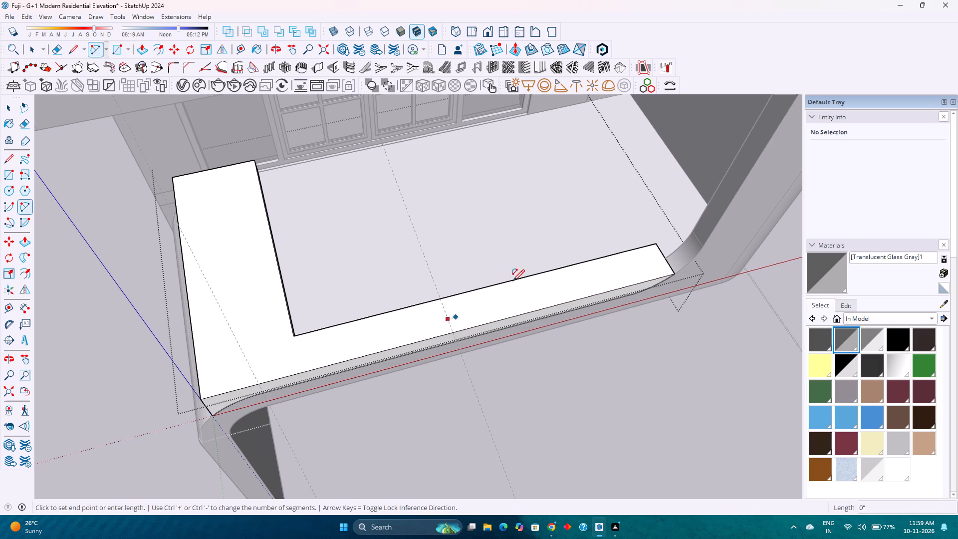
{"action": "left_click", "coordinate": [672, 273]}
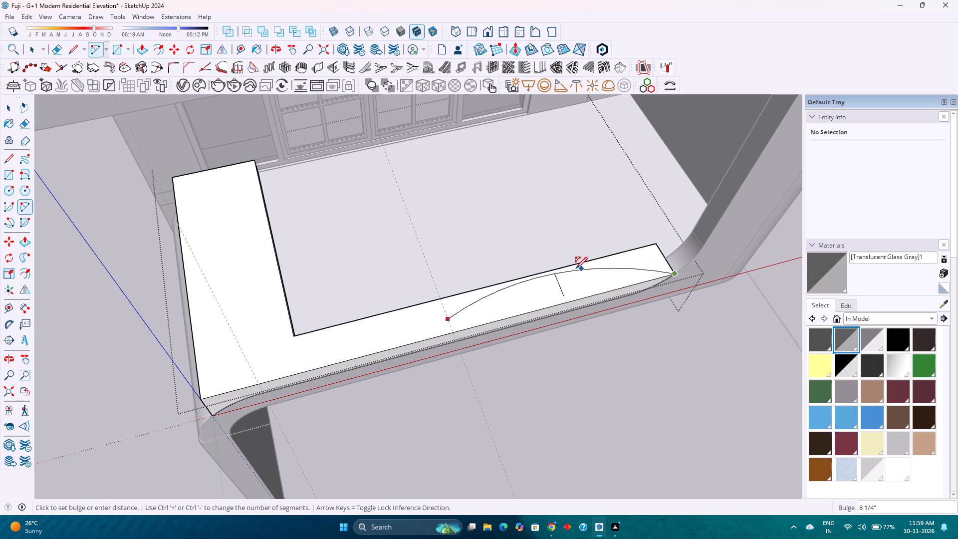
{"action": "left_click", "coordinate": [518, 285]}
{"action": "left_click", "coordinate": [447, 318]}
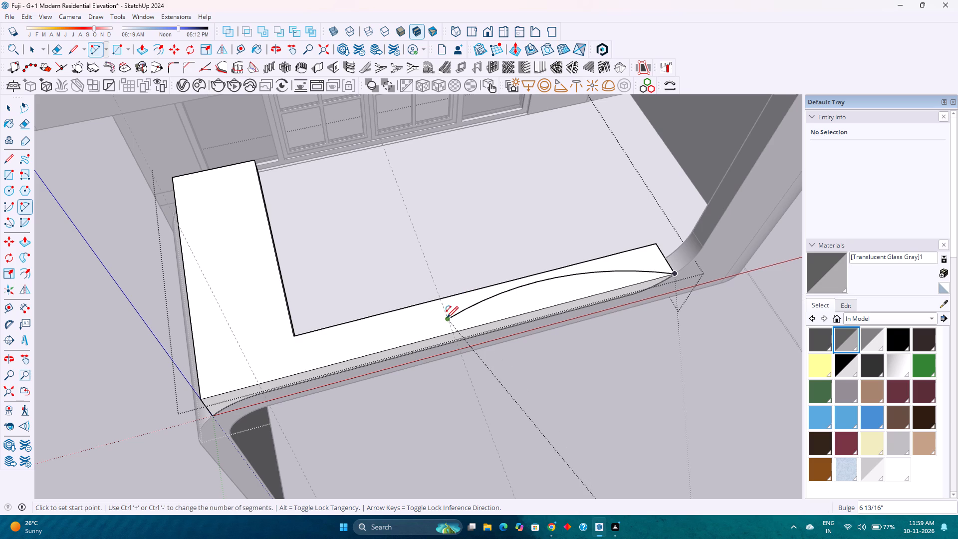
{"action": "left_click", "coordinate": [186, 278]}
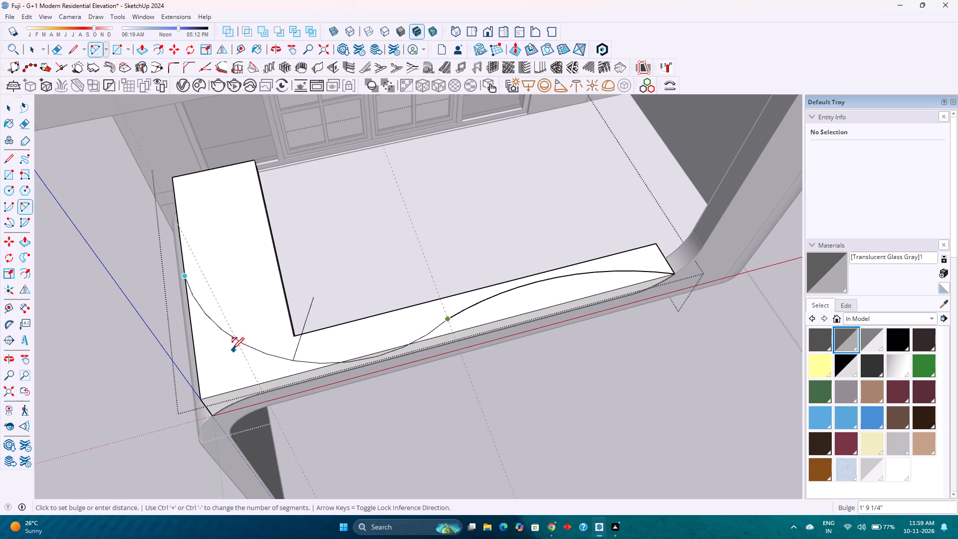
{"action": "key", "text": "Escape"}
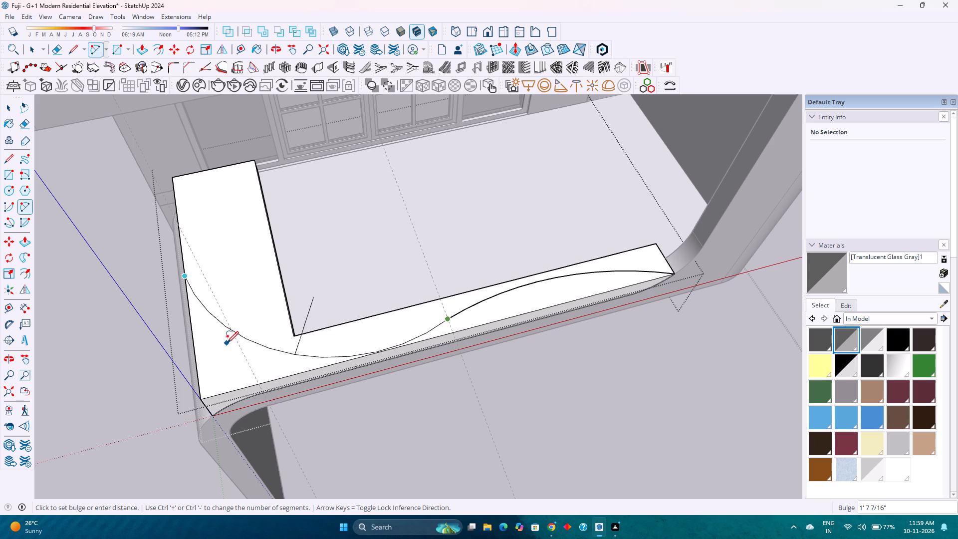
Draw a tangent arc about 6' 2" long from the first arc's inner end to the side strip's outer edge, forming an S-curve.
{"action": "left_click", "coordinate": [449, 319]}
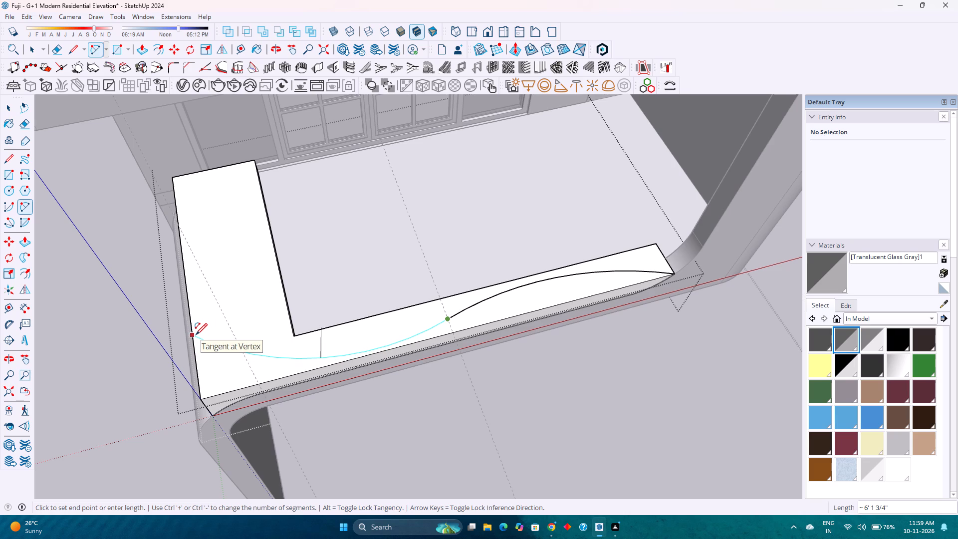
{"action": "left_click", "coordinate": [196, 332]}
{"action": "left_click", "coordinate": [196, 332]}
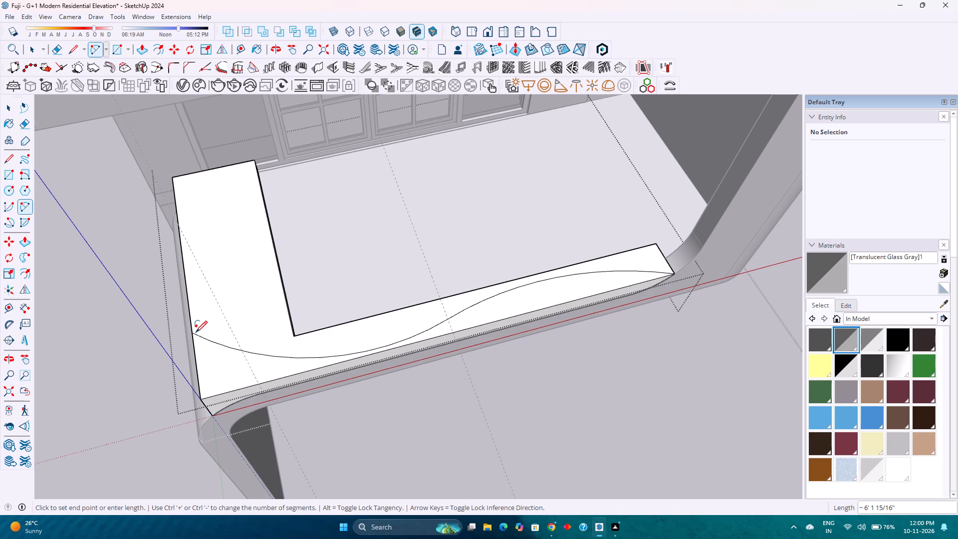
Round the junction of the S-curve's end and the side strip's outer edge with a fillet arc of about 7 3/16" radius.
{"action": "scroll", "coordinate": [259, 378], "scroll_direction": "up", "scroll_amount": 2}
{"action": "middle_click_drag", "start_coordinate": [259, 377], "coordinate": [444, 321]}
{"action": "middle_click", "coordinate": [444, 321]}
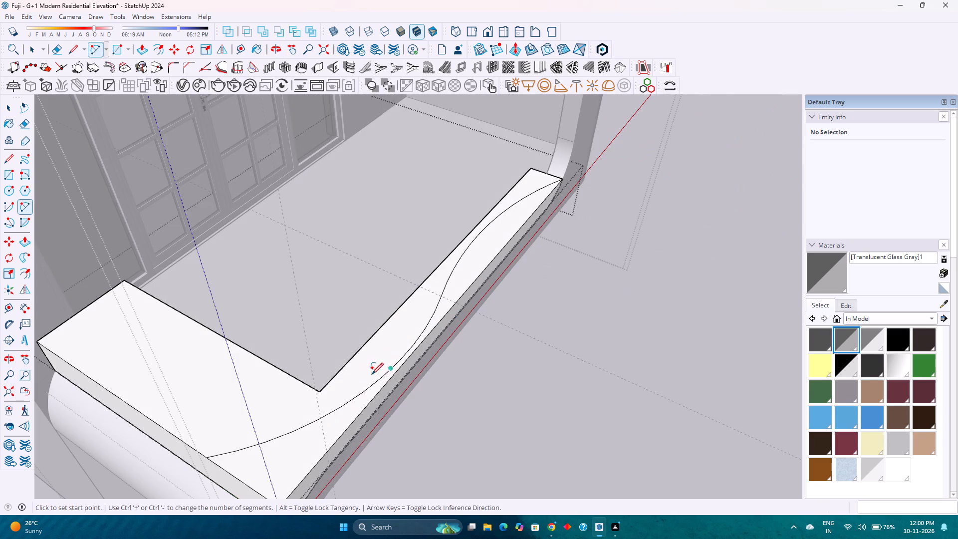
{"action": "left_click", "coordinate": [216, 456]}
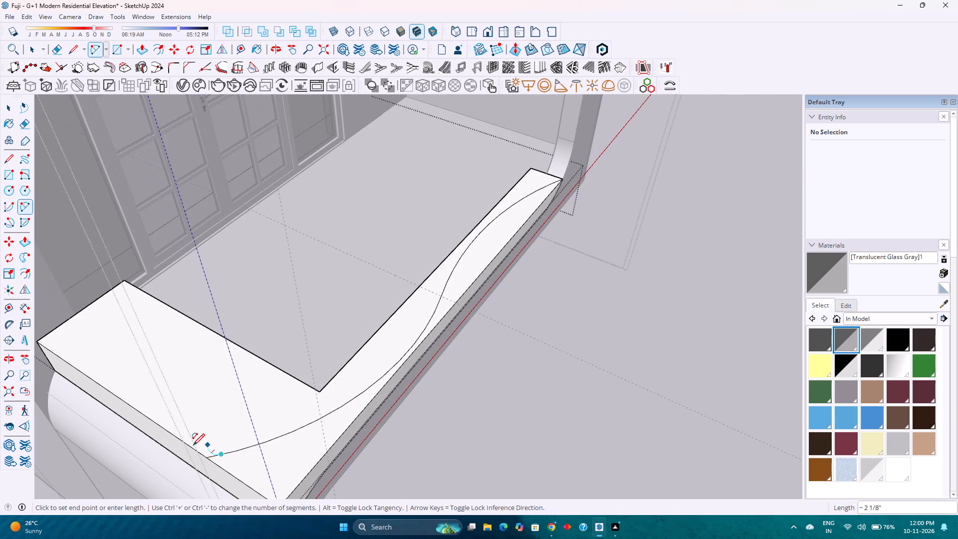
{"action": "double_click", "coordinate": [195, 451]}
Delete the leftover piece of the S-curve between the new fillet arc and the side strip's outer edge.
{"action": "scroll", "coordinate": [220, 465], "scroll_direction": "up", "scroll_amount": 12}
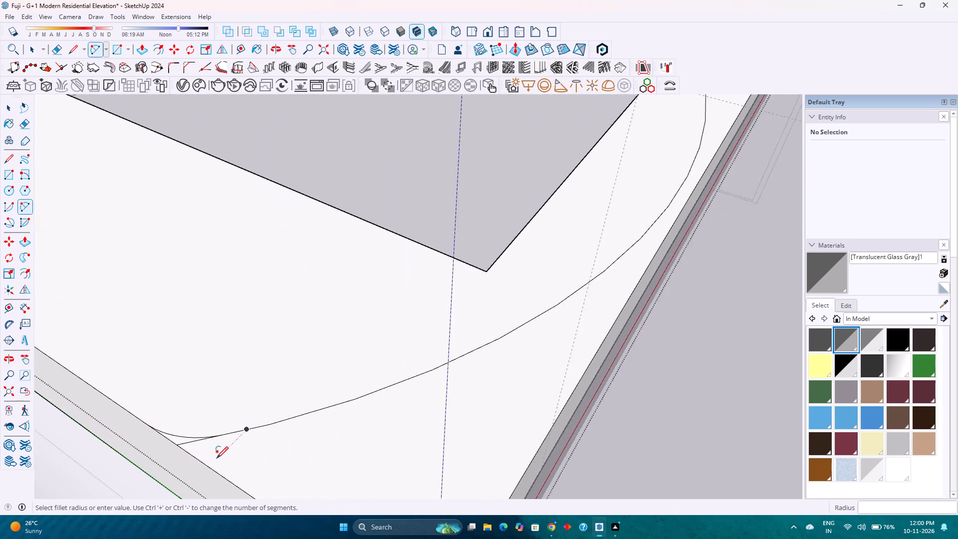
{"action": "scroll", "coordinate": [217, 458], "scroll_direction": "up", "scroll_amount": 6}
{"action": "key", "text": "space"}
{"action": "left_click", "coordinate": [188, 427]}
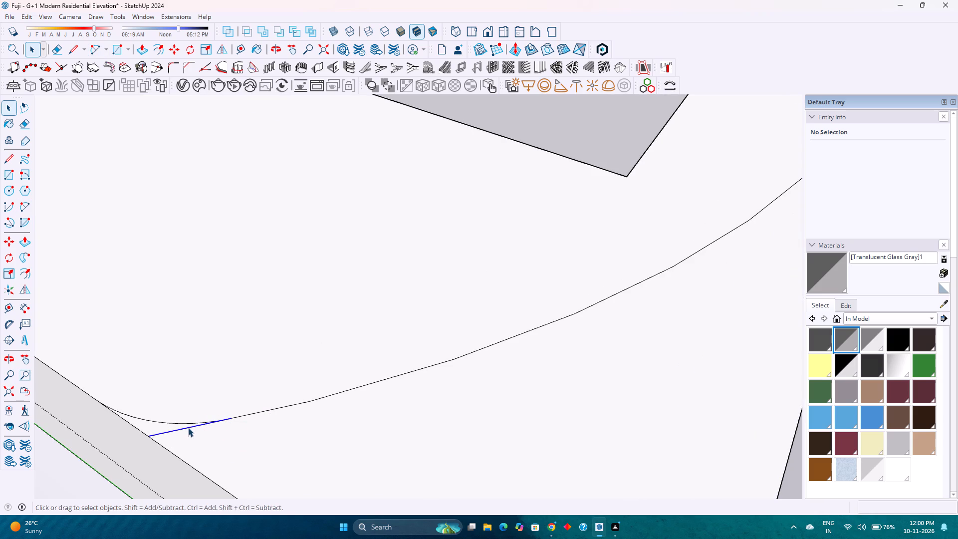
{"action": "key", "text": "Delete"}
Try 120 segments on the small fillet arc, and settle on a segment count of 20.
{"action": "left_click", "coordinate": [214, 422]}
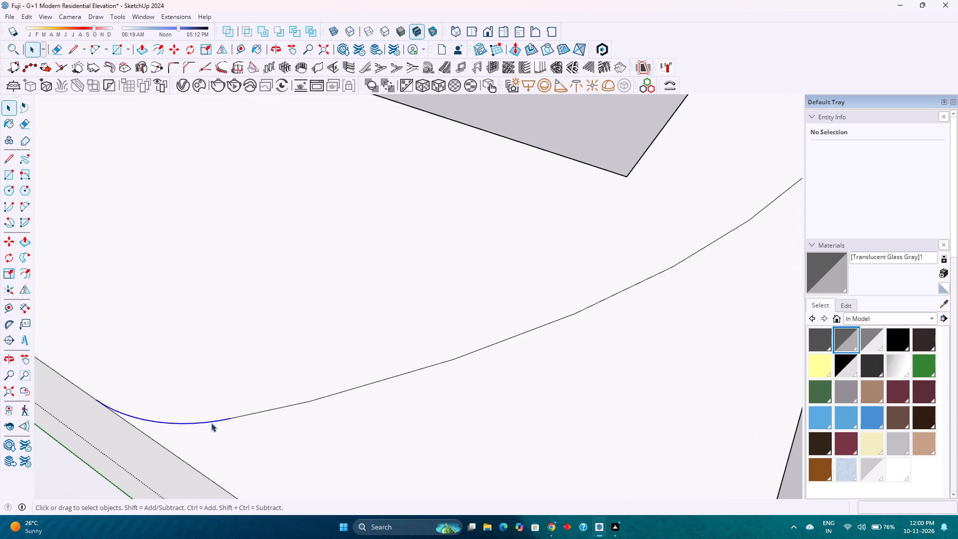
{"action": "scroll", "coordinate": [213, 423], "scroll_direction": "down", "scroll_amount": 8}
{"action": "left_click", "coordinate": [926, 183]}
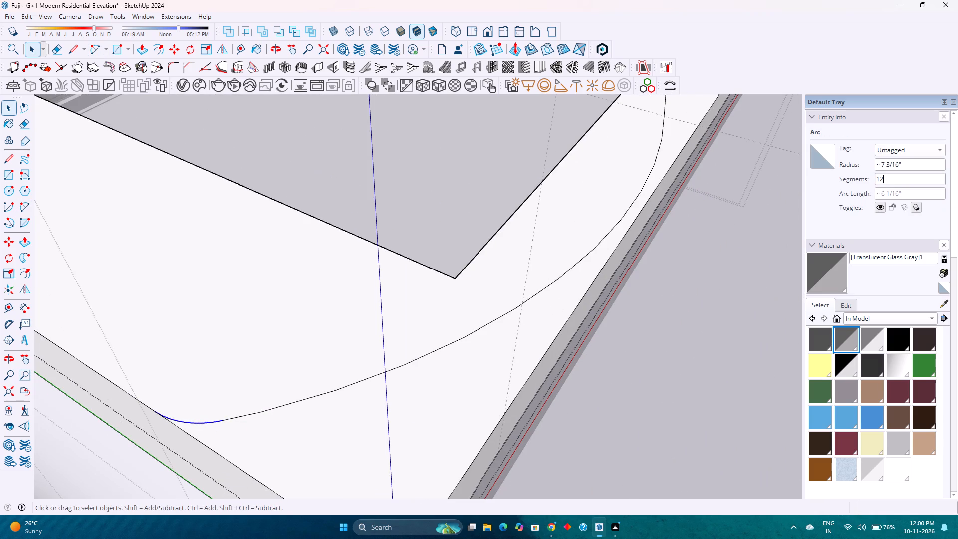
{"action": "key", "text": "0"}
{"action": "key", "text": "Return"}
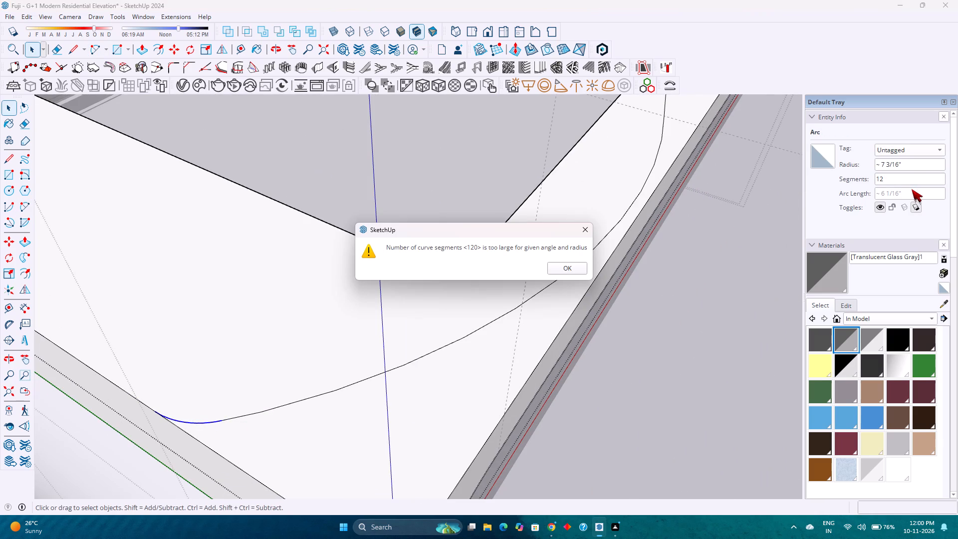
{"action": "left_click", "coordinate": [566, 271]}
{"action": "double_click", "coordinate": [921, 178]}
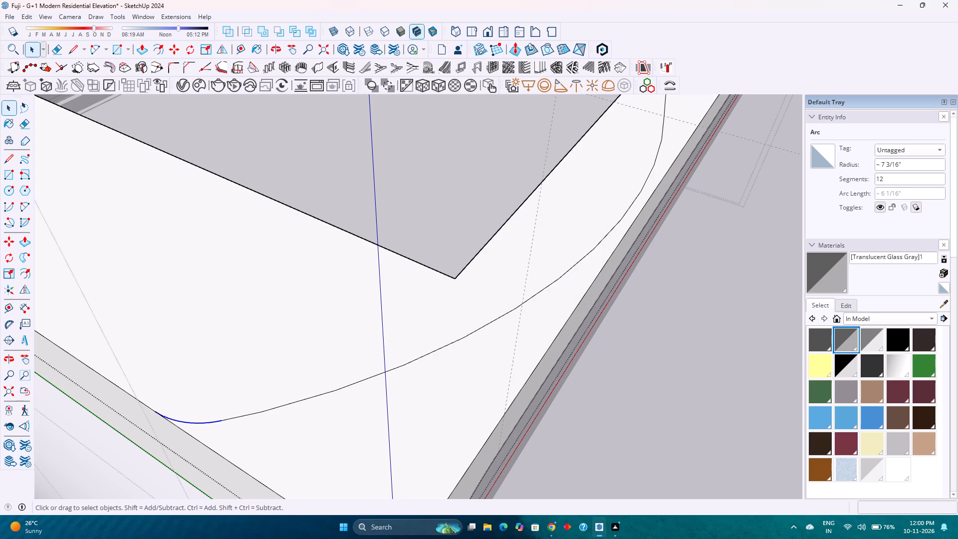
{"action": "key", "text": "2"}
{"action": "key", "text": "0"}
{"action": "key", "text": "Return"}
Set the segment count of the long arc adjoining the small fillet arc to 120.
{"action": "scroll", "coordinate": [499, 340], "scroll_direction": "down", "scroll_amount": 5}
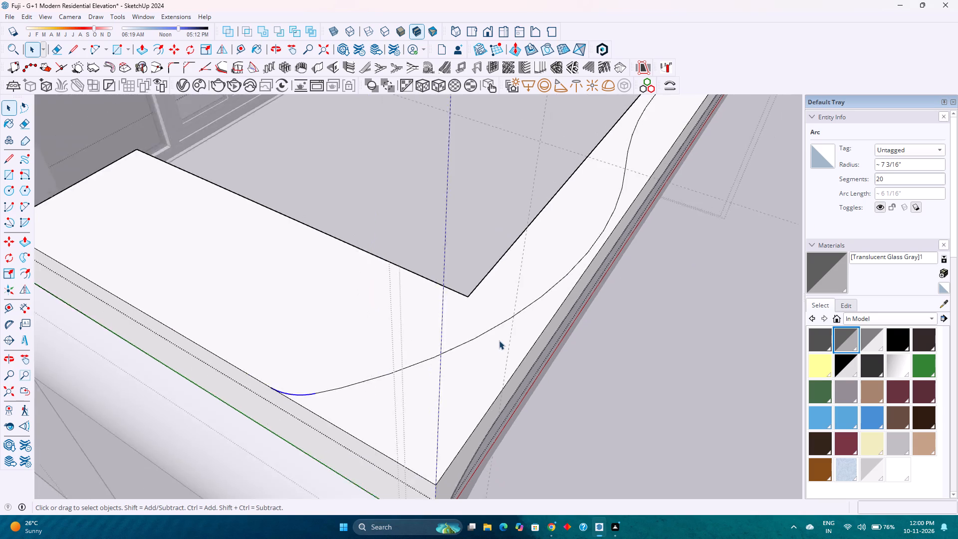
{"action": "scroll", "coordinate": [499, 340], "scroll_direction": "down", "scroll_amount": 2}
{"action": "middle_click_drag", "start_coordinate": [515, 336], "coordinate": [383, 363]}
{"action": "left_click", "coordinate": [445, 357]}
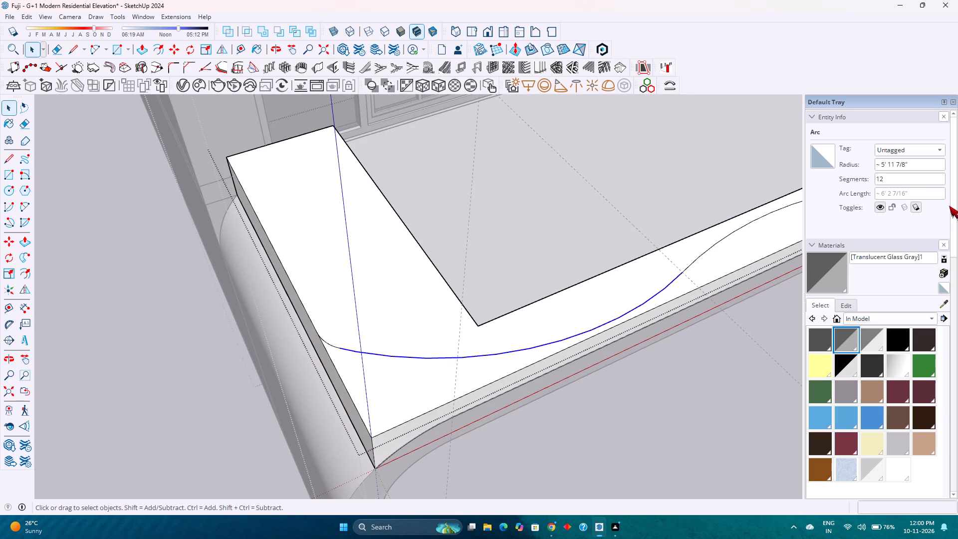
{"action": "left_click", "coordinate": [917, 180]}
{"action": "key", "text": "0"}
{"action": "key", "text": "Return"}
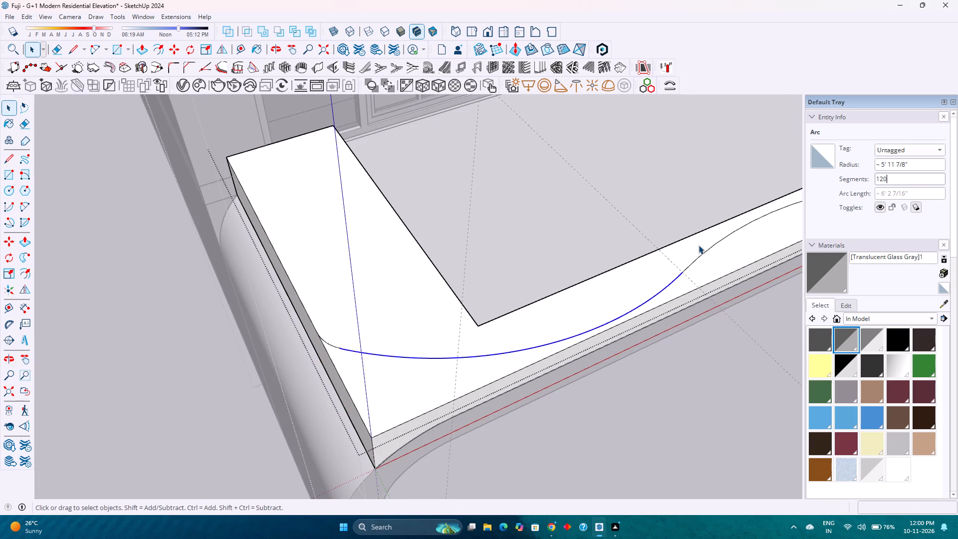
Set the segment count of the S-curve's other long arc, ending at the front strip's far outer corner, to 120.
{"action": "scroll", "coordinate": [650, 265], "scroll_direction": "down", "scroll_amount": 3}
{"action": "middle_click_drag", "start_coordinate": [650, 266], "coordinate": [468, 324], "text": "shift"}
{"action": "left_click", "coordinate": [514, 311]}
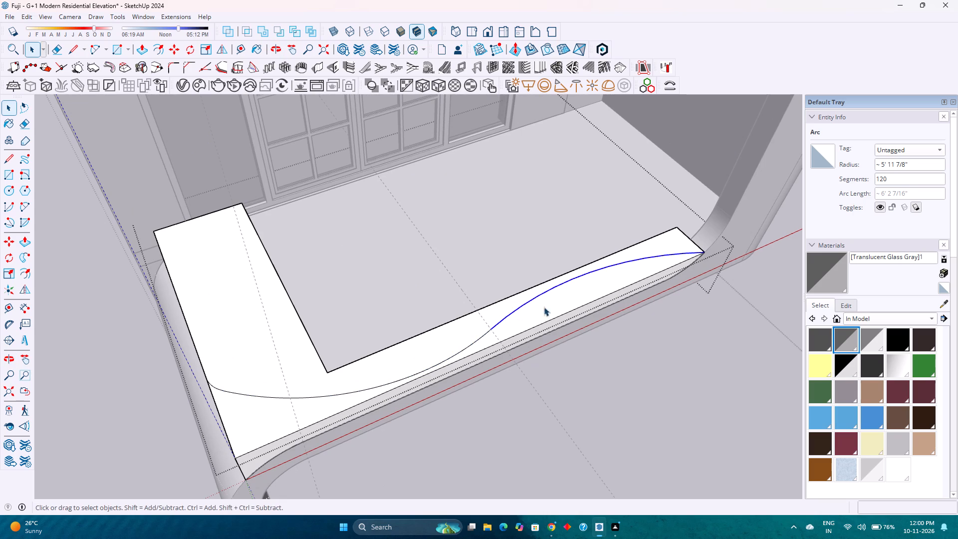
{"action": "left_click", "coordinate": [887, 180]}
{"action": "key", "text": "0"}
{"action": "key", "text": "Return"}
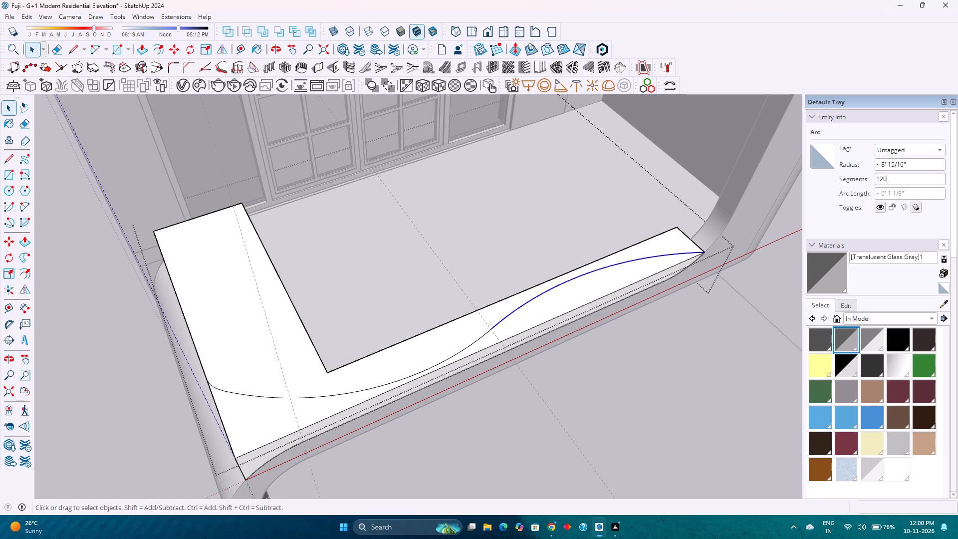
Weld the two long arcs and the small fillet arc into one continuous curve.
{"action": "left_click", "coordinate": [453, 355], "text": "ctrl"}
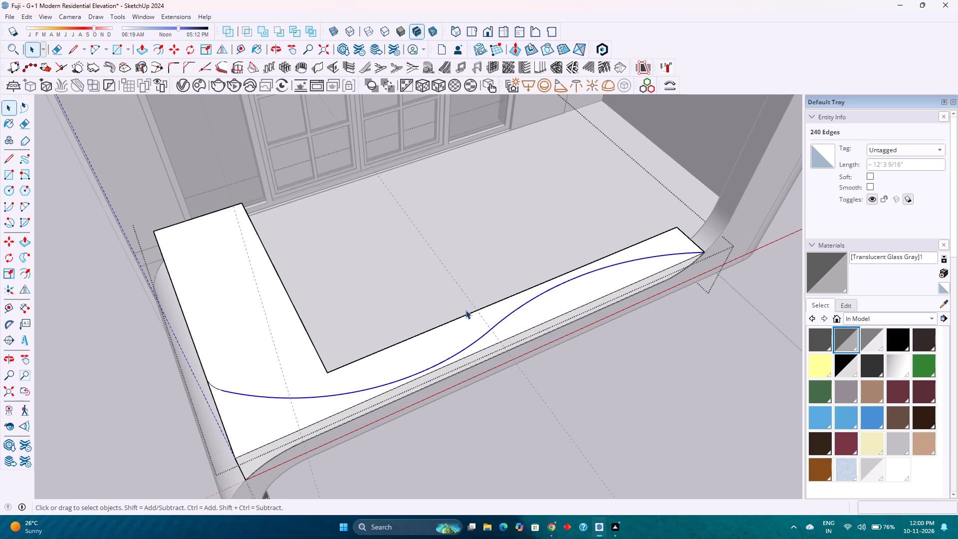
{"action": "left_click", "coordinate": [215, 387], "text": "ctrl"}
{"action": "right_click", "coordinate": [468, 346]}
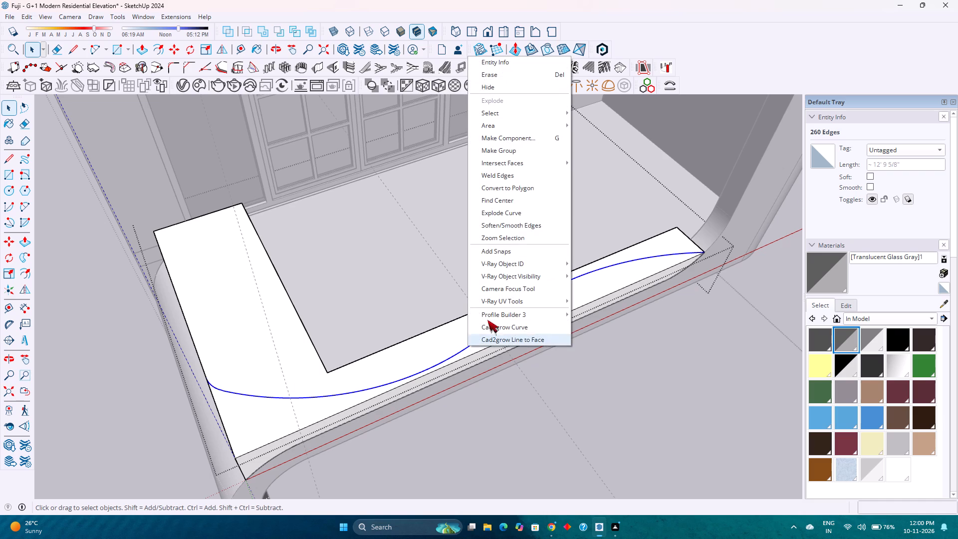
{"action": "left_click", "coordinate": [527, 176]}
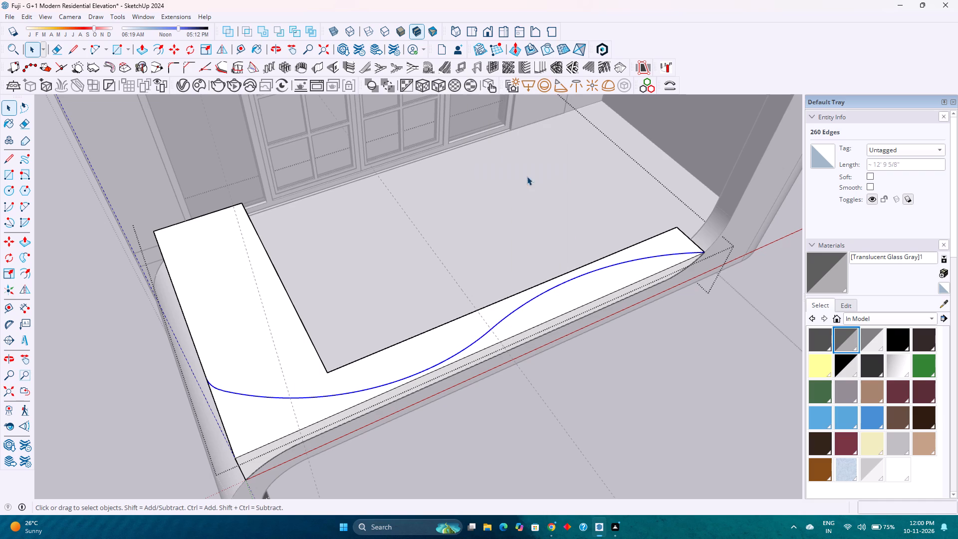
Push/pull the inner face of the front strip 3" towards the balcony floor.
{"action": "middle_click_drag", "start_coordinate": [486, 313], "coordinate": [715, 346]}
{"action": "scroll", "coordinate": [695, 332], "scroll_direction": "up", "scroll_amount": 4}
{"action": "middle_click_drag", "start_coordinate": [691, 320], "coordinate": [658, 356], "text": "shift"}
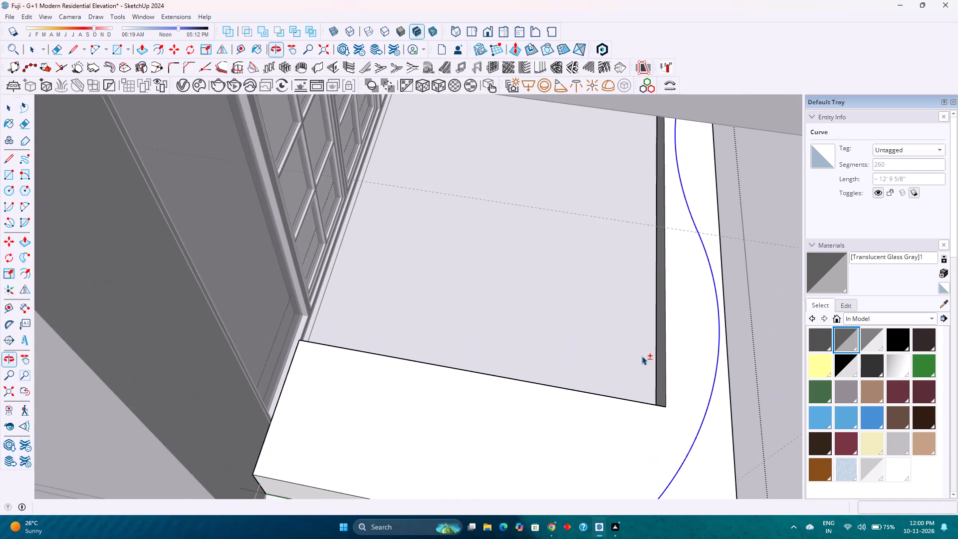
{"action": "middle_click_drag", "start_coordinate": [604, 357], "coordinate": [632, 325]}
{"action": "left_click", "coordinate": [653, 296]}
{"action": "scroll", "coordinate": [653, 298], "scroll_direction": "up", "scroll_amount": 3}
{"action": "left_click", "coordinate": [657, 292]}
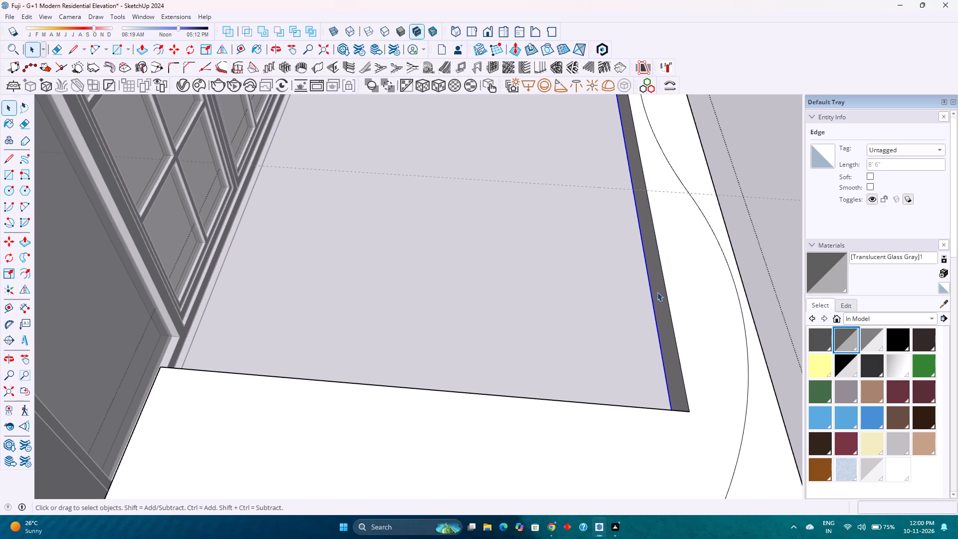
{"action": "key", "text": "p"}
{"action": "left_click", "coordinate": [657, 291]}
{"action": "key", "text": "3"}
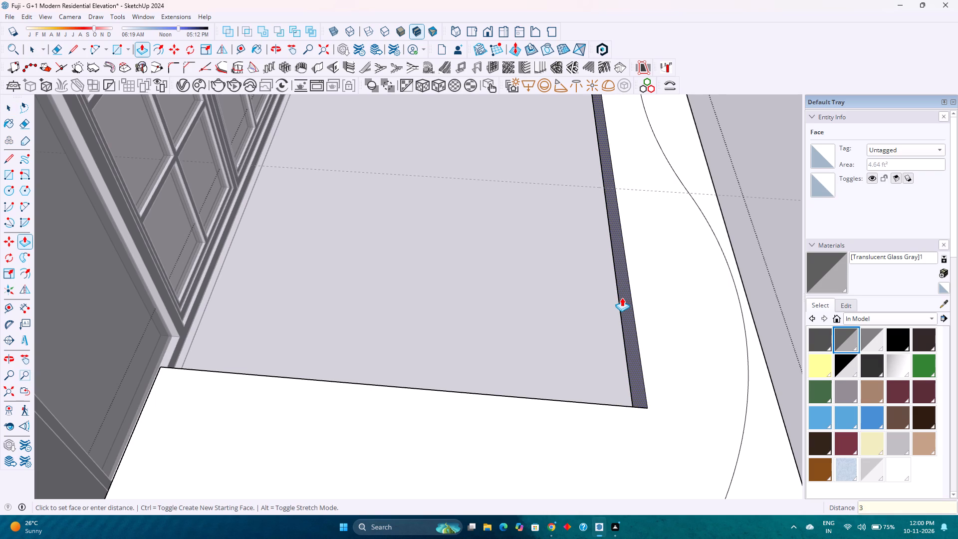
{"action": "key", "text": "Return"}
Offset the welded S-curve 2" towards the balcony floor on the raised edge's top.
{"action": "scroll", "coordinate": [608, 308], "scroll_direction": "down", "scroll_amount": 8}
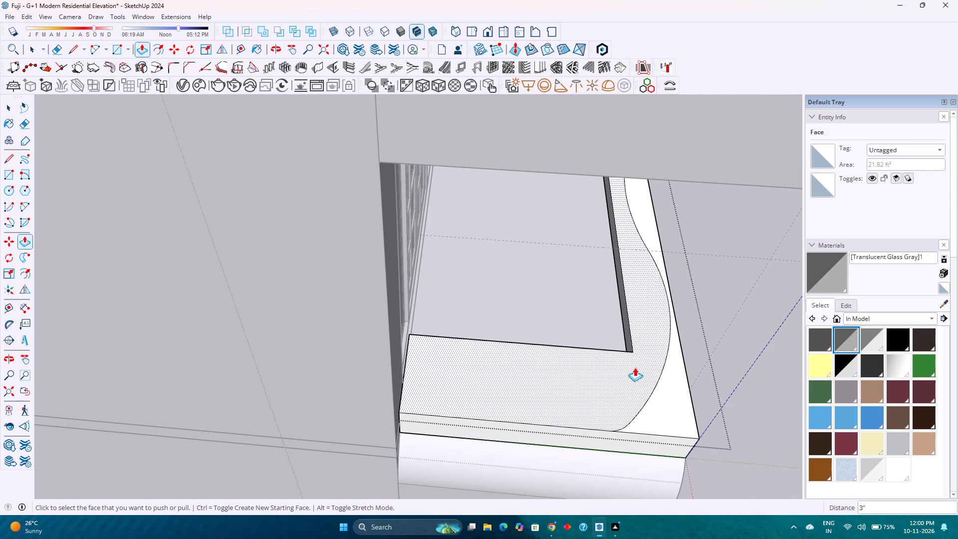
{"action": "key", "text": "space"}
{"action": "scroll", "coordinate": [642, 371], "scroll_direction": "up", "scroll_amount": 2}
{"action": "left_click", "coordinate": [657, 389]}
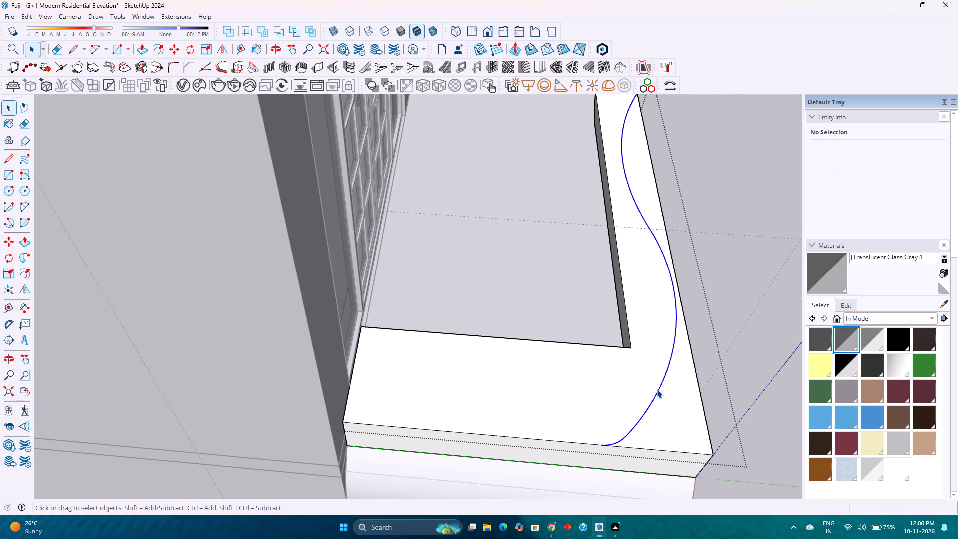
{"action": "scroll", "coordinate": [655, 389], "scroll_direction": "down", "scroll_amount": 1}
{"action": "middle_click_drag", "start_coordinate": [655, 389], "coordinate": [529, 307]}
{"action": "middle_click", "coordinate": [525, 304]}
{"action": "scroll", "coordinate": [612, 378], "scroll_direction": "up", "scroll_amount": 2}
{"action": "middle_click_drag", "start_coordinate": [612, 378], "coordinate": [474, 344]}
{"action": "scroll", "coordinate": [482, 352], "scroll_direction": "down", "scroll_amount": 3}
{"action": "middle_click_drag", "start_coordinate": [513, 368], "coordinate": [470, 379]}
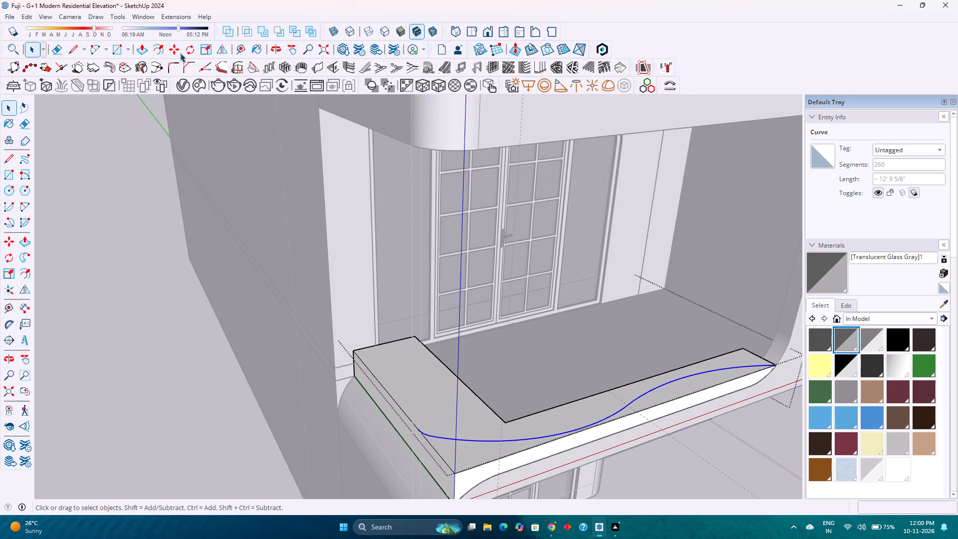
{"action": "left_click", "coordinate": [156, 51]}
{"action": "left_click", "coordinate": [484, 445]}
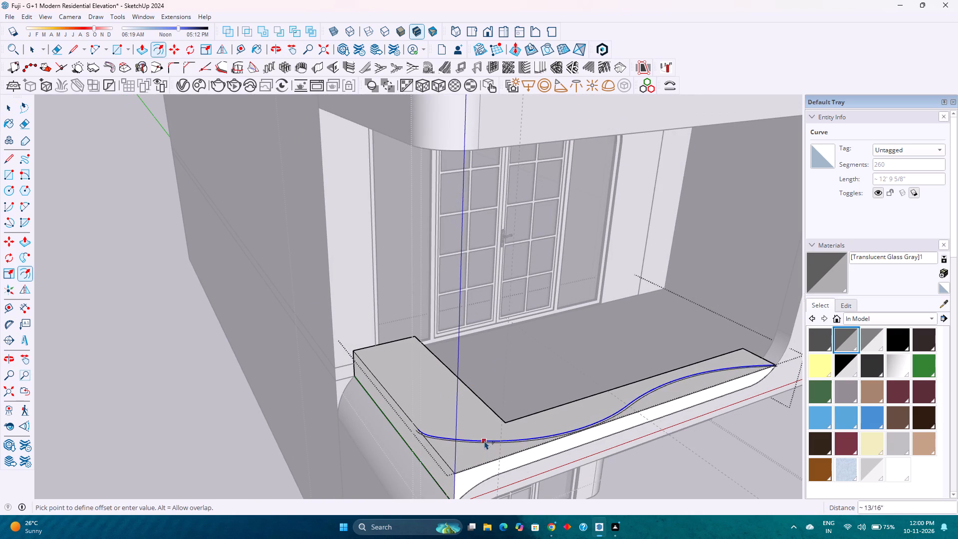
{"action": "key", "text": "2"}
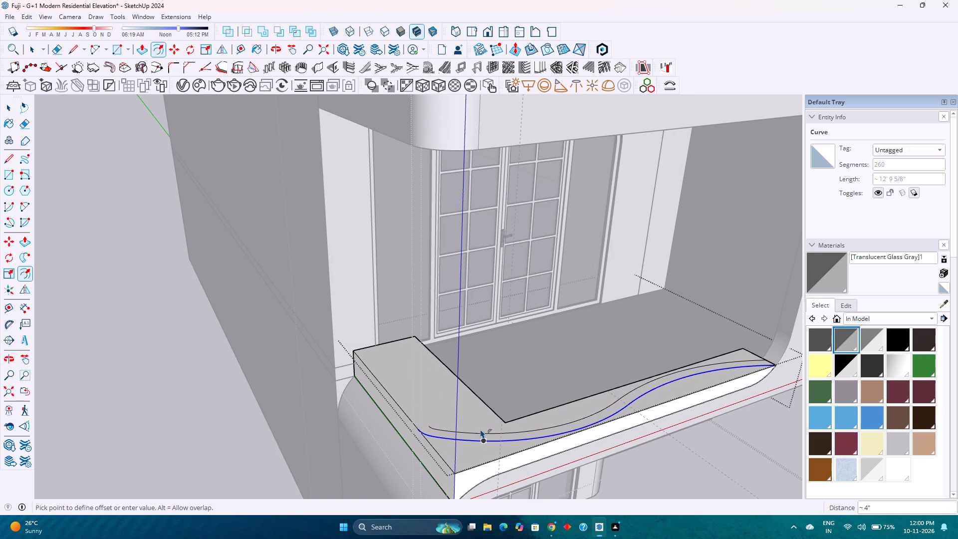
{"action": "key", "text": "Return"}
Draw a line about 4' 11 1/4" long from the offset curve's end to the side strip's back edge, beside its outer edge.
{"action": "scroll", "coordinate": [481, 432], "scroll_direction": "up", "scroll_amount": 2}
{"action": "middle_click_drag", "start_coordinate": [481, 432], "coordinate": [367, 473]}
{"action": "middle_click", "coordinate": [367, 473]}
{"action": "key", "text": "l"}
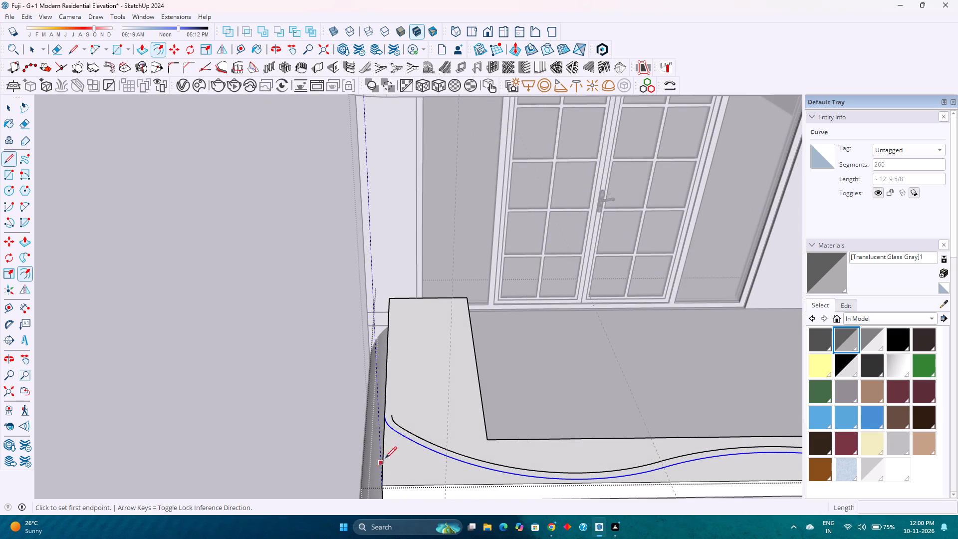
{"action": "left_click", "coordinate": [393, 415]}
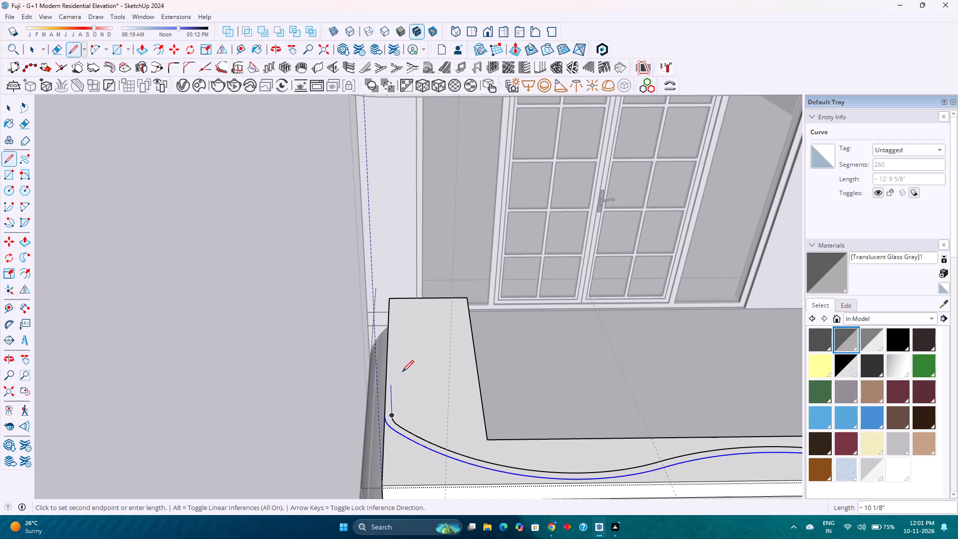
{"action": "left_click", "coordinate": [400, 298]}
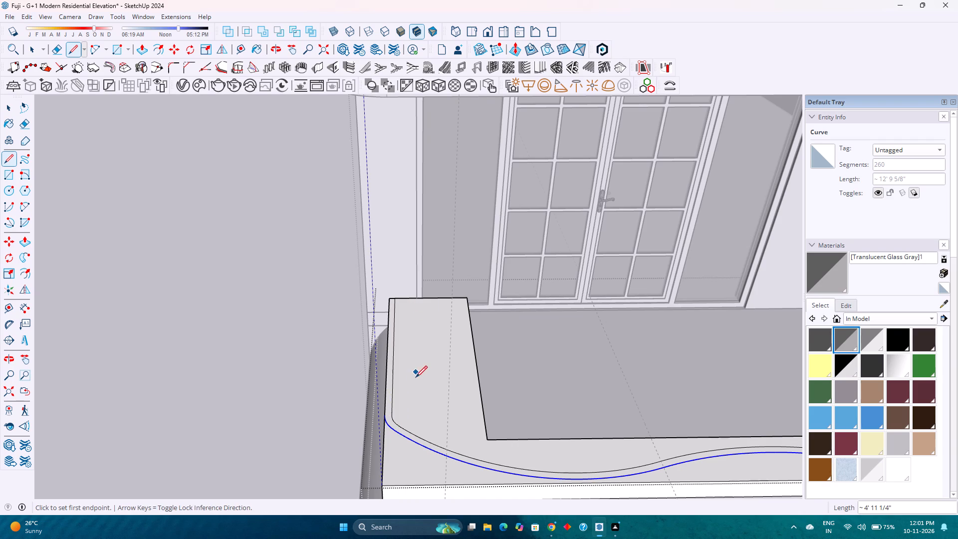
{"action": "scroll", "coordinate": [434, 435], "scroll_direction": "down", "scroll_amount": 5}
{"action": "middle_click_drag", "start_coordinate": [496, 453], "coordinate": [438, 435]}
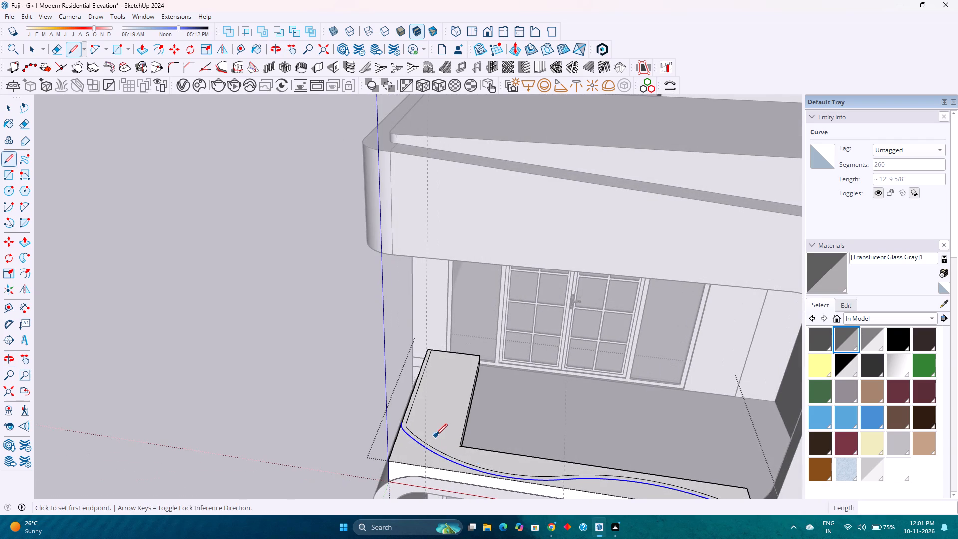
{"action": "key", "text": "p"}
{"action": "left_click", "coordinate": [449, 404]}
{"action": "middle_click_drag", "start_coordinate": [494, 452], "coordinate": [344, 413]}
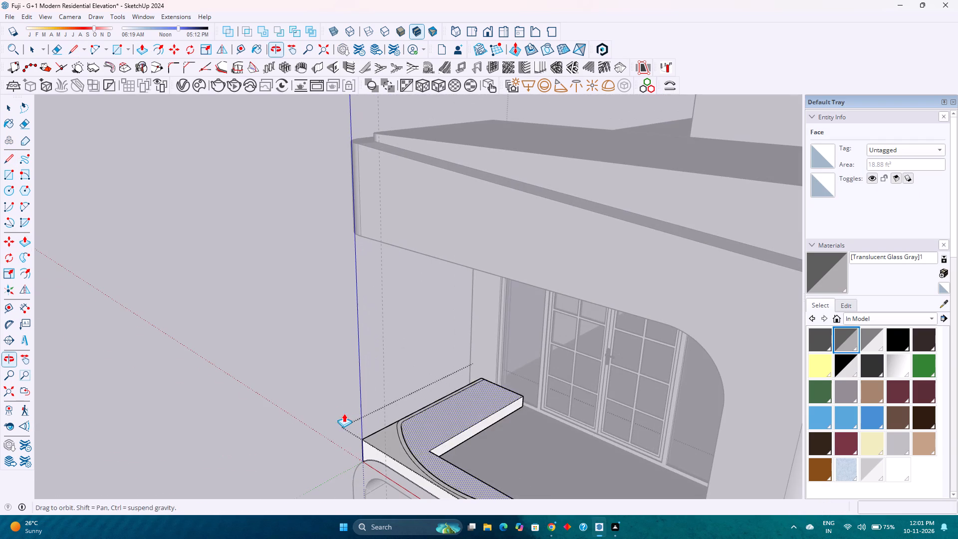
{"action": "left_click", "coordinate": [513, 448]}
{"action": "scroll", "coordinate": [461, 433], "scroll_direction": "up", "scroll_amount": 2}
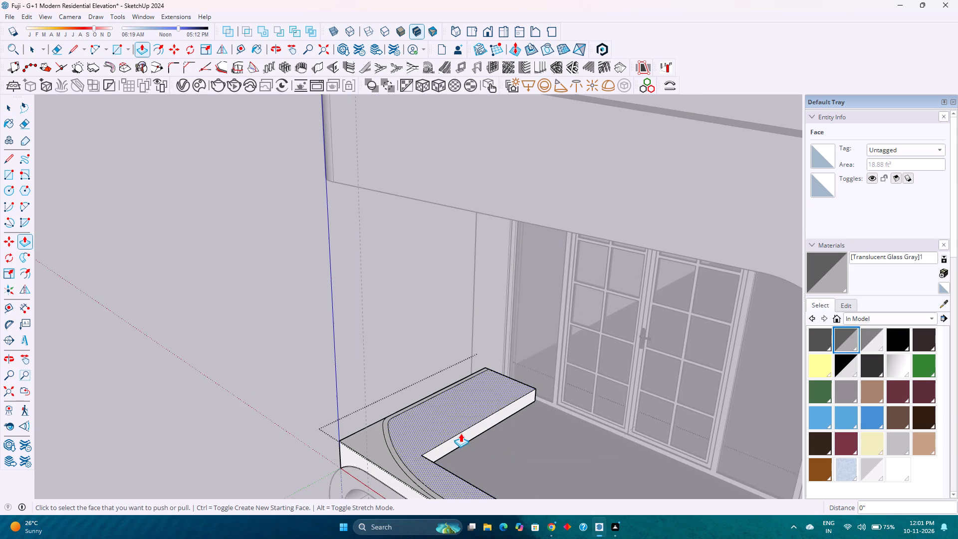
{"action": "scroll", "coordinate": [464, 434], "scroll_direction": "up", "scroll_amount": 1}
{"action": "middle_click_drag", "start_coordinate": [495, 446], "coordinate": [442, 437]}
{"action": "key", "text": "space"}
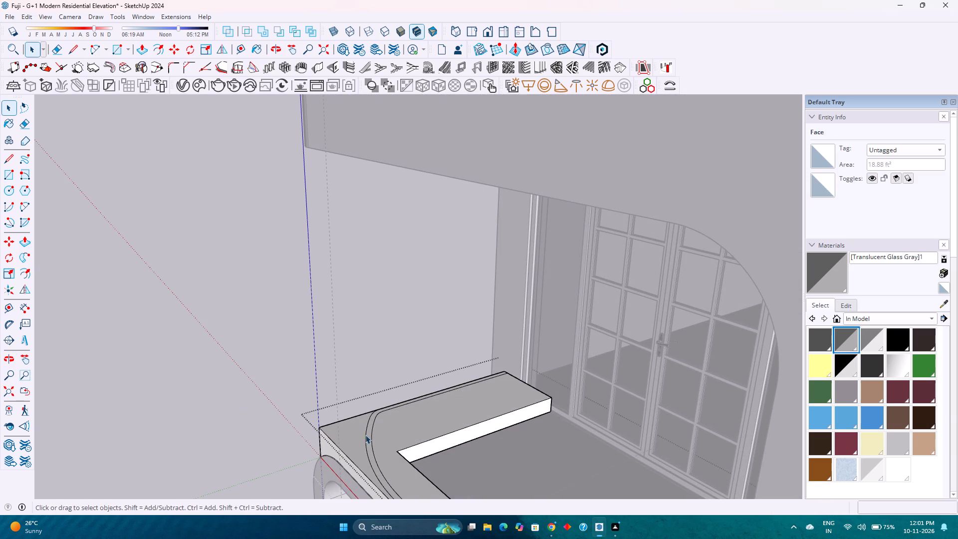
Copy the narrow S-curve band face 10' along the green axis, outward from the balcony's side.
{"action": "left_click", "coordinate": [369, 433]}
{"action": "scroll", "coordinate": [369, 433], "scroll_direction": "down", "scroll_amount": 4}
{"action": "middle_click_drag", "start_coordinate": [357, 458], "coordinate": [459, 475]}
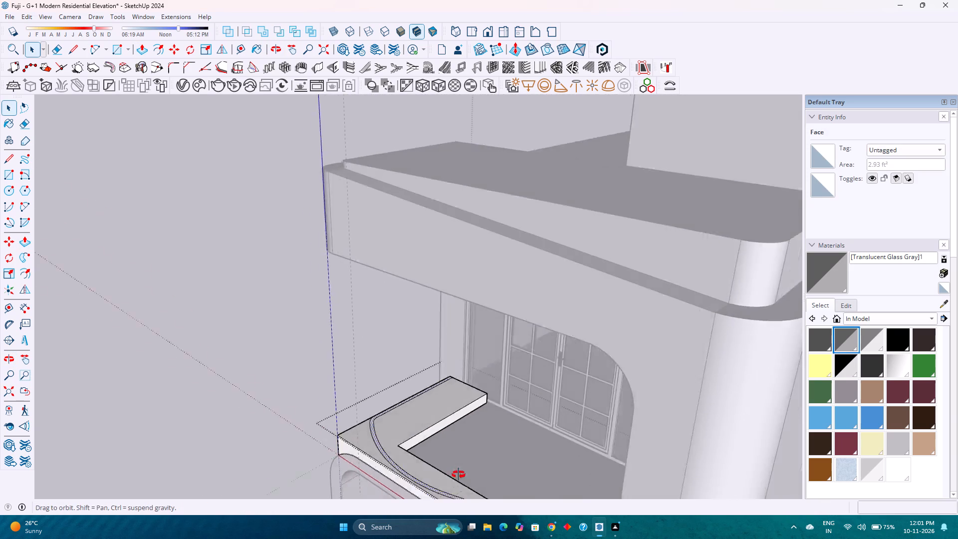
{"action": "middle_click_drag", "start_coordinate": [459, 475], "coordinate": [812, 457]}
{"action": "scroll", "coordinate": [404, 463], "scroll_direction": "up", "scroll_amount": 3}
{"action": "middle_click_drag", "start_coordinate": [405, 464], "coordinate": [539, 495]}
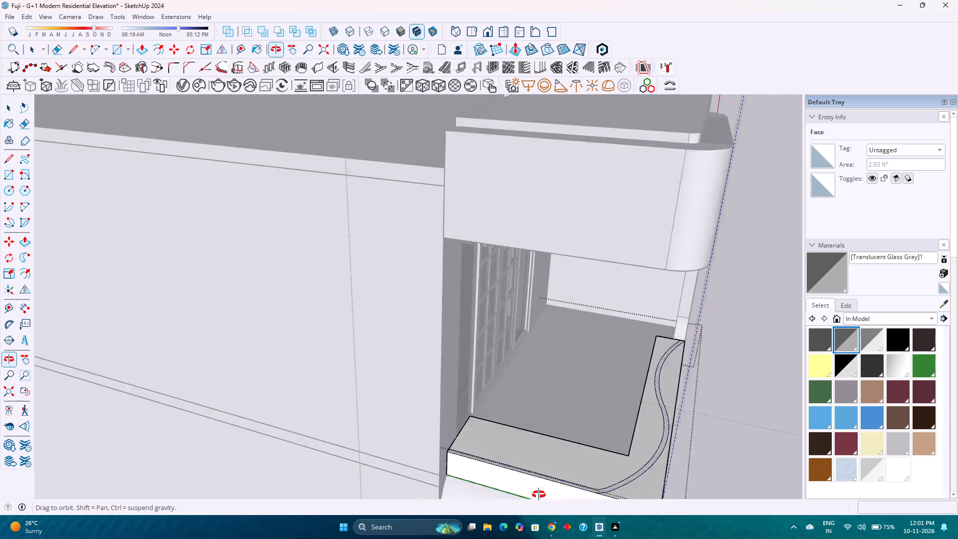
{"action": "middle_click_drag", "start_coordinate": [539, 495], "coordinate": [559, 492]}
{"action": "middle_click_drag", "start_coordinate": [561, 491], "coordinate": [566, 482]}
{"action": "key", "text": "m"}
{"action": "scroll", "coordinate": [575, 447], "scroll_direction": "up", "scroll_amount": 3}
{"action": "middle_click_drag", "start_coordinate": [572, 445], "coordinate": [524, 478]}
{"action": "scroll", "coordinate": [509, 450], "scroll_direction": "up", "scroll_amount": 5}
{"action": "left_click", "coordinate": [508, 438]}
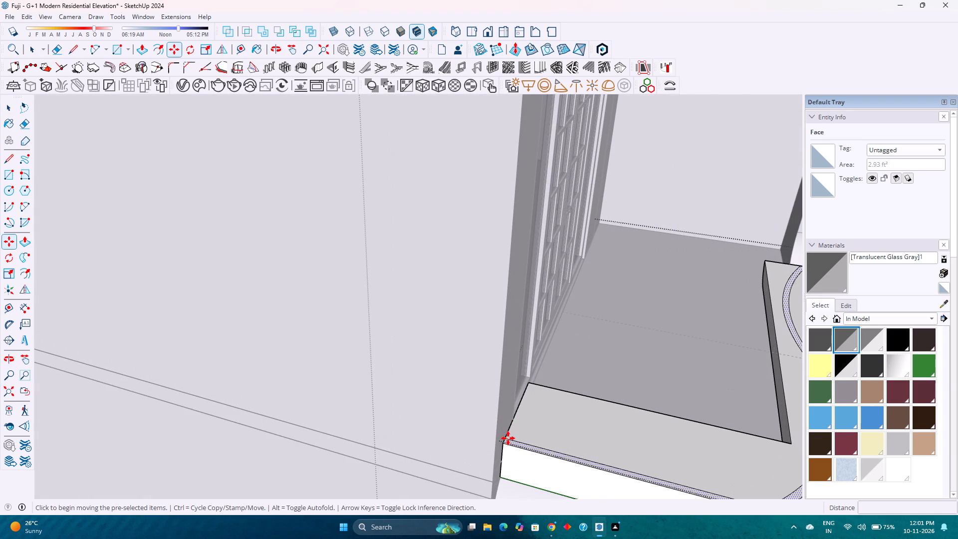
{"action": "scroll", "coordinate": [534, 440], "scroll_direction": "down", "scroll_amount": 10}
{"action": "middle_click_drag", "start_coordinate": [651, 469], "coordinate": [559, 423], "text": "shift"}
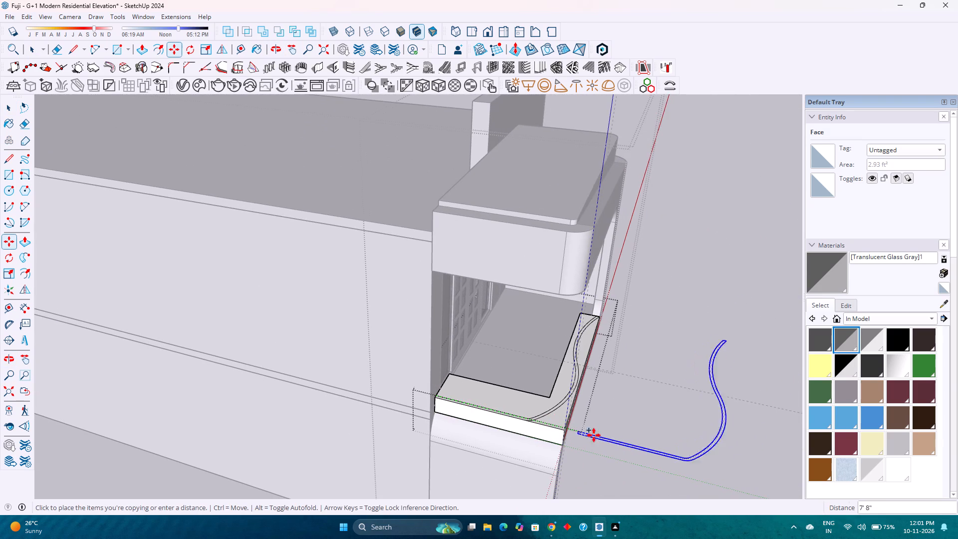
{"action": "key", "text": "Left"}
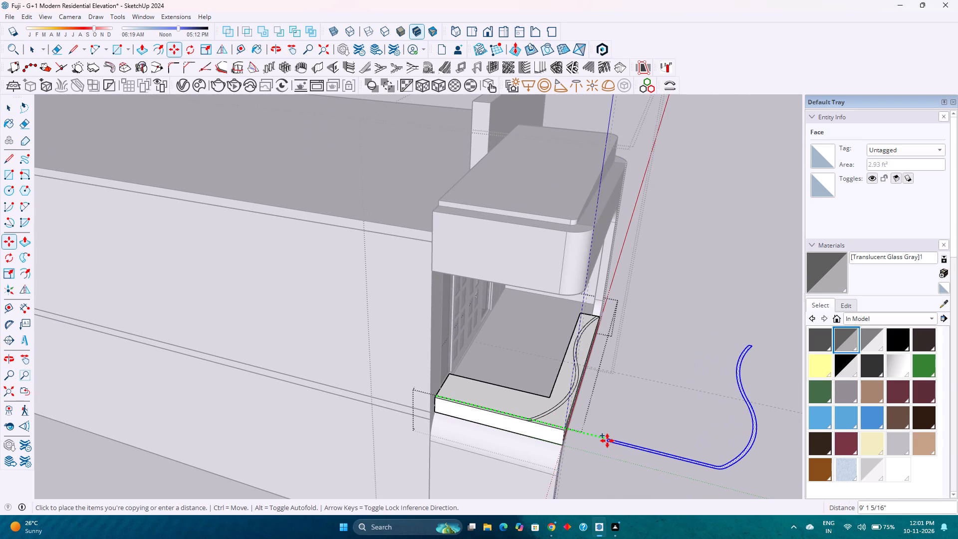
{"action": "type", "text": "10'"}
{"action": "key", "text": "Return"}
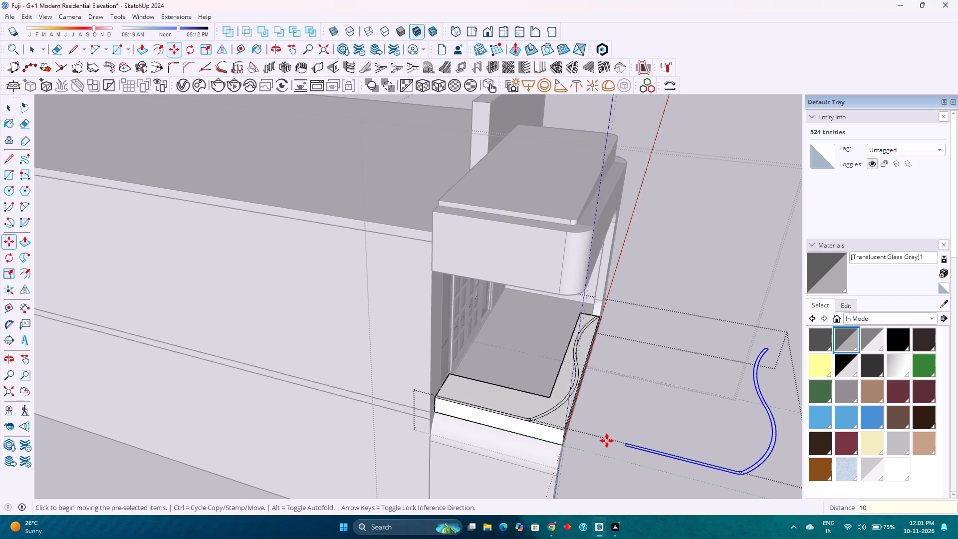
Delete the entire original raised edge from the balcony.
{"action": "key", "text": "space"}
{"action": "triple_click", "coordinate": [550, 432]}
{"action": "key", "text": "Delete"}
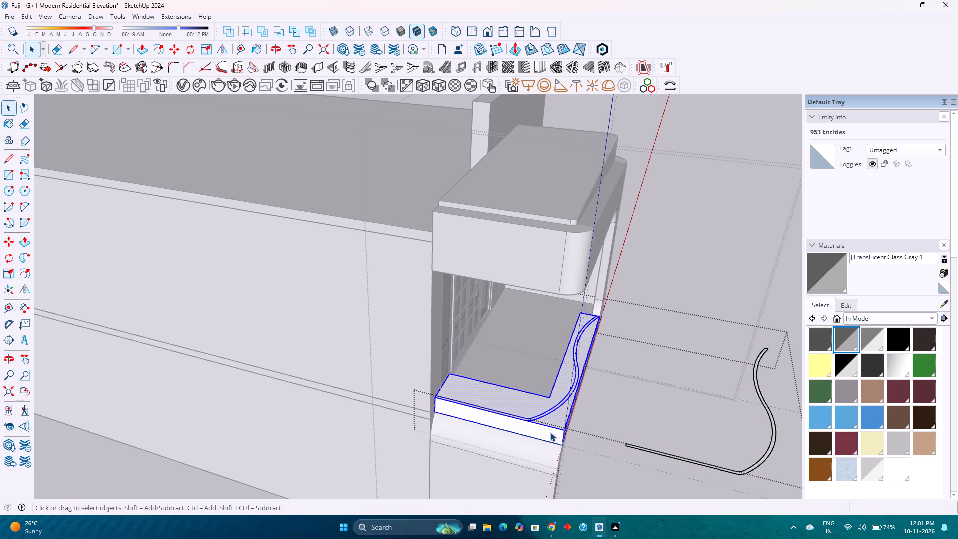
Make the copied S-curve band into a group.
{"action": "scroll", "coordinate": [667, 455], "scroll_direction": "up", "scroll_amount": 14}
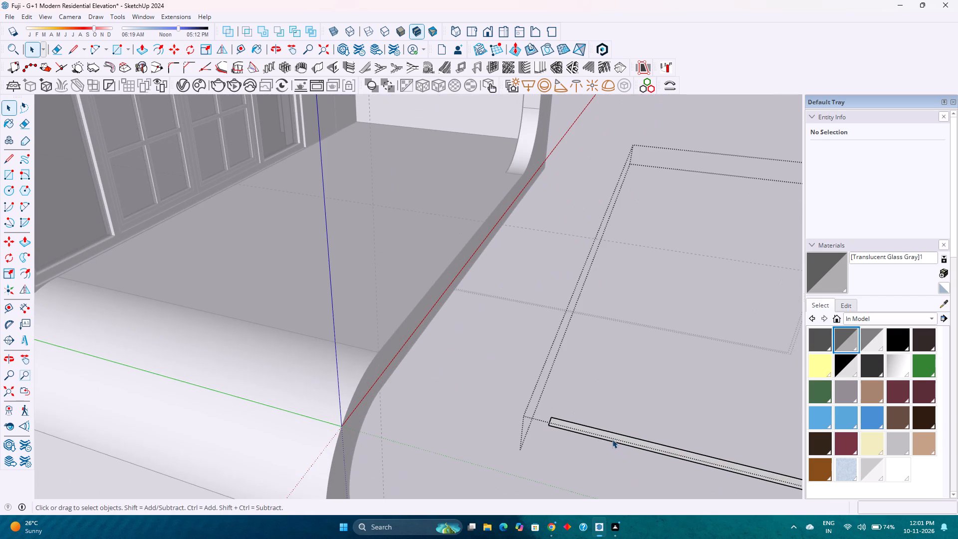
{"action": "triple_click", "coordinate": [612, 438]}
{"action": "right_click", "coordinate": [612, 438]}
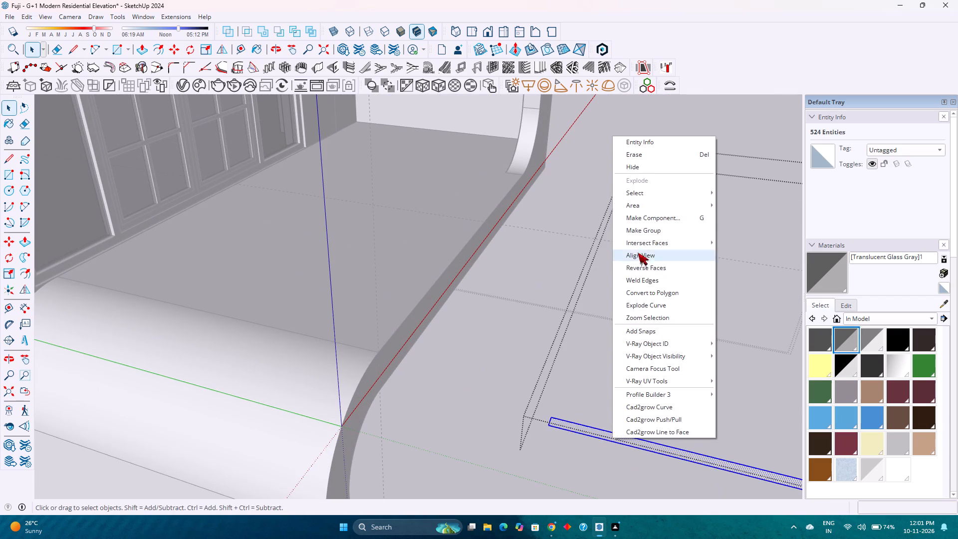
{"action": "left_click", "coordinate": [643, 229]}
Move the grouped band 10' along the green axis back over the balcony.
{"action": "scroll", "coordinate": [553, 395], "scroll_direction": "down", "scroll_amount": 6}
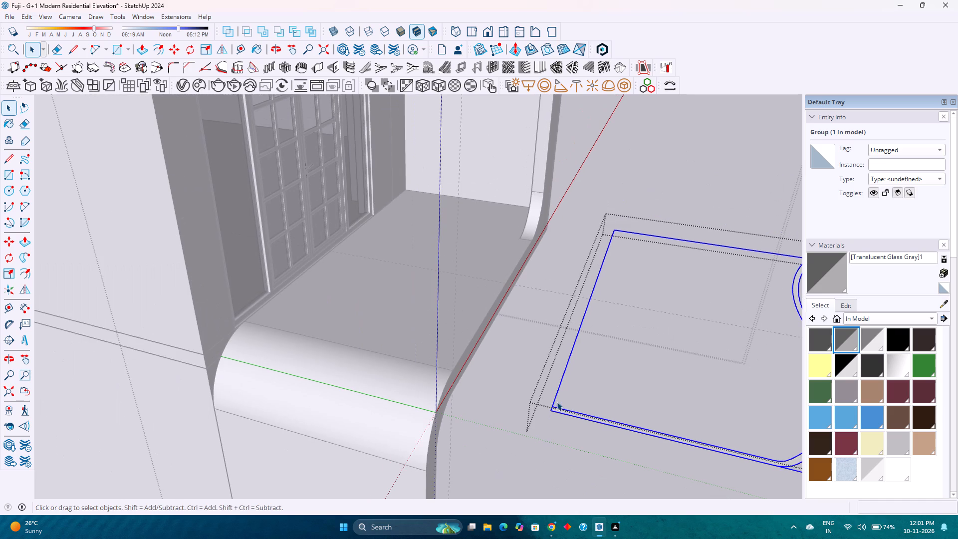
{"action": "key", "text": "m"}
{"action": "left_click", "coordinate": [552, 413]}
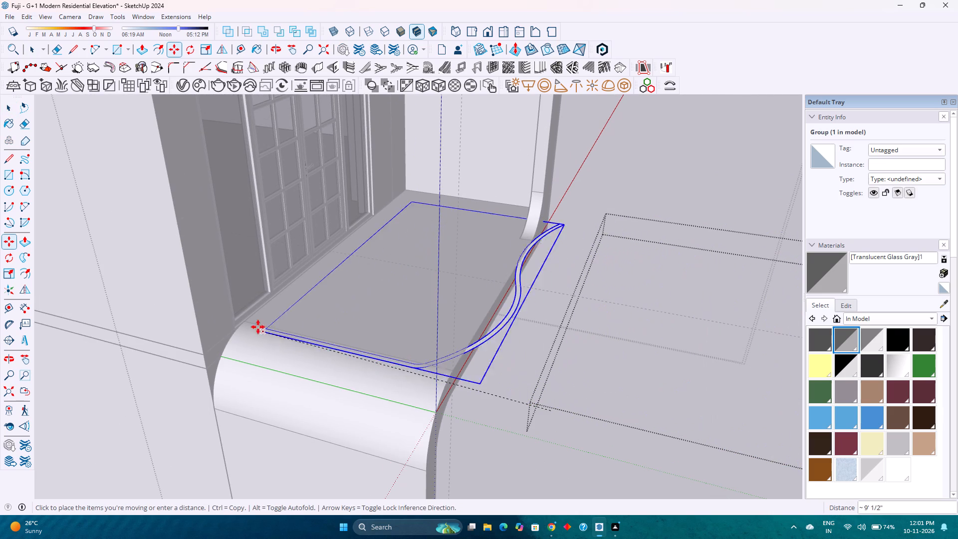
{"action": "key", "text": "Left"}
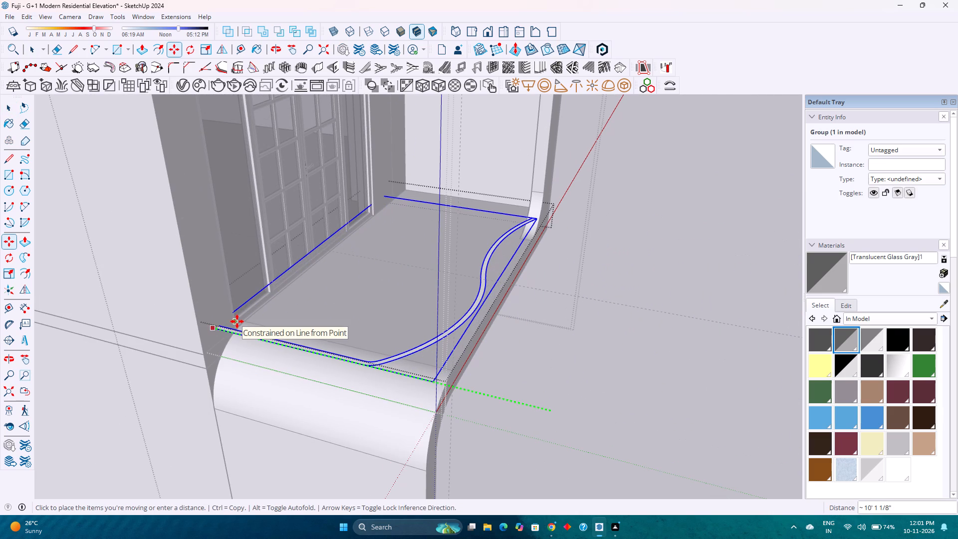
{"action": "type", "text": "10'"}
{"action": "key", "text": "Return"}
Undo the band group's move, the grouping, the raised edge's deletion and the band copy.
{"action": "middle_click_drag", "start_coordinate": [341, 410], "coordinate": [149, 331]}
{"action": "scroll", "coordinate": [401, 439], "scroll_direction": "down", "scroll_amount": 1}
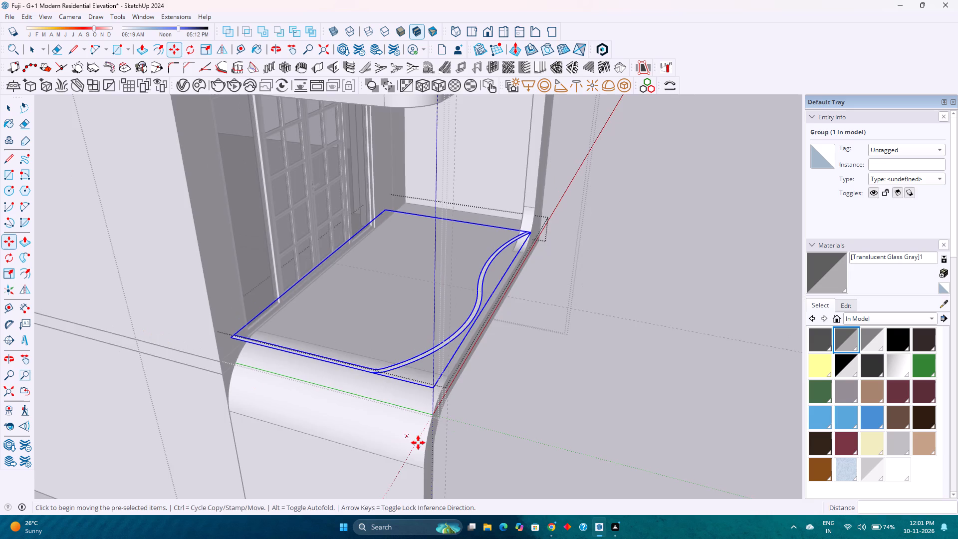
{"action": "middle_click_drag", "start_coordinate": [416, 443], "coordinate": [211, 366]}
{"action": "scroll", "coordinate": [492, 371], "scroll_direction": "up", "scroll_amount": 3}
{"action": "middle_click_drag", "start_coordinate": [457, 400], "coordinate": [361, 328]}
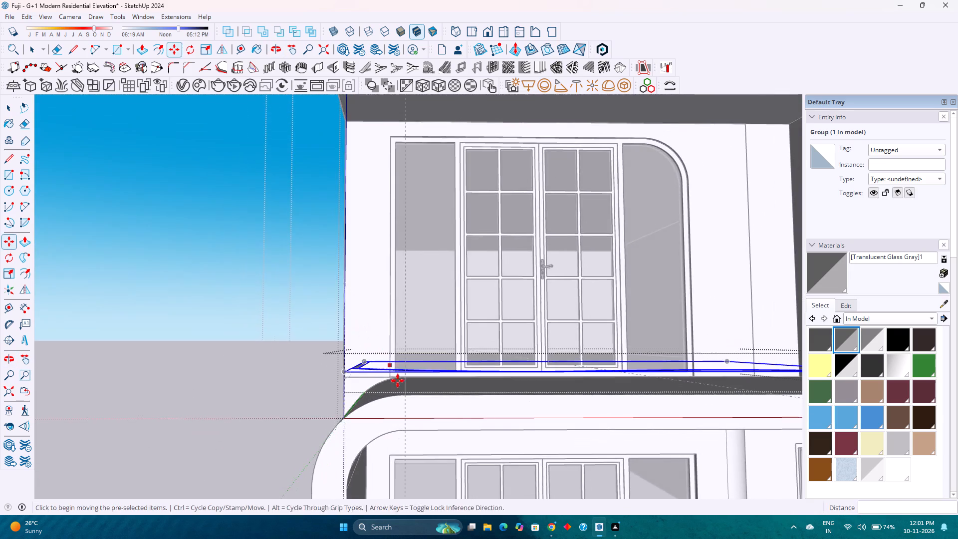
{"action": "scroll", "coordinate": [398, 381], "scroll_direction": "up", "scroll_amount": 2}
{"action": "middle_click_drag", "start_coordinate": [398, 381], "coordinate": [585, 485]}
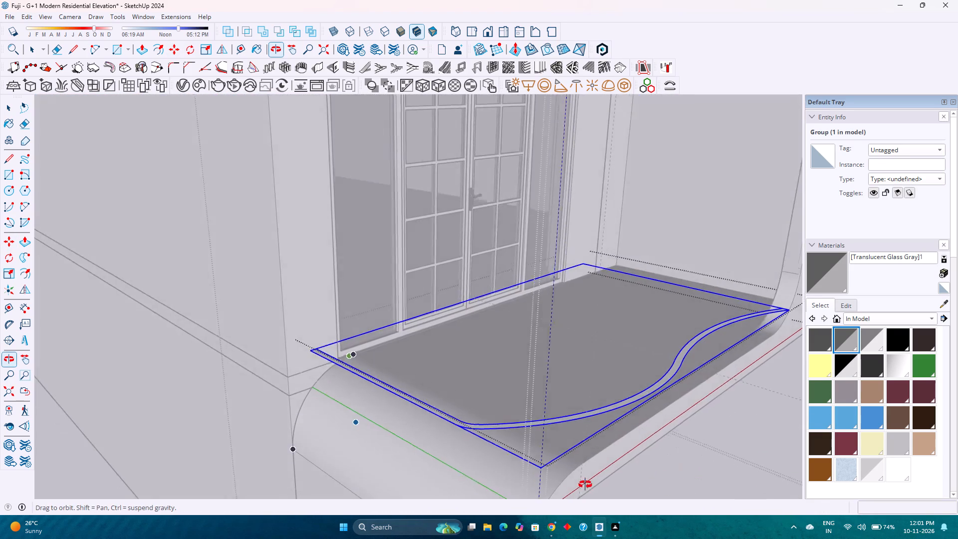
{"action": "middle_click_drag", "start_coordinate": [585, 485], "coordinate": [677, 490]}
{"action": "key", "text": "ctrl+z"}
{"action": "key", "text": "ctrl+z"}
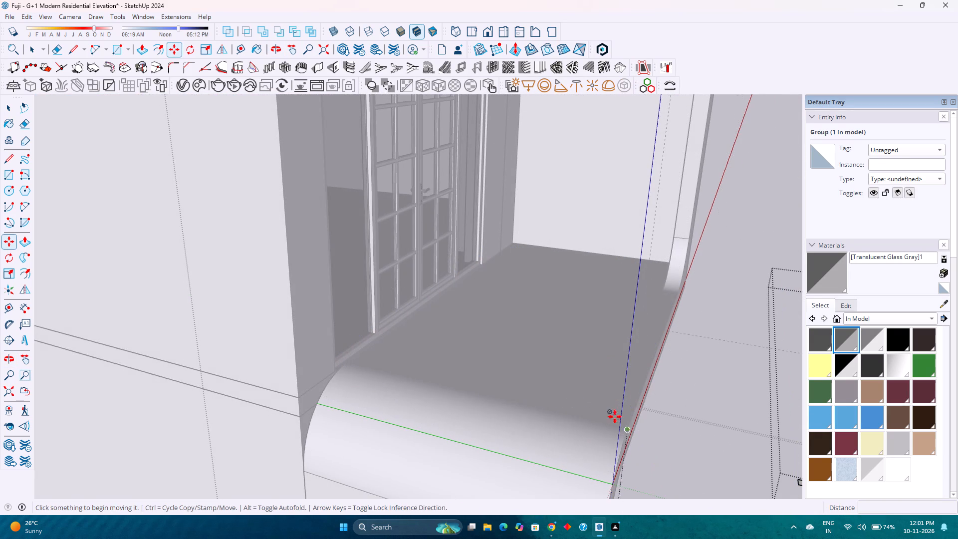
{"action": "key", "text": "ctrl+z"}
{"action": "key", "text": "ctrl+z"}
Delete the raised edge's top face inside the S-curve band and the straight inner faces of the side and front strips.
{"action": "scroll", "coordinate": [571, 402], "scroll_direction": "down", "scroll_amount": 2}
{"action": "middle_click_drag", "start_coordinate": [570, 402], "coordinate": [610, 432]}
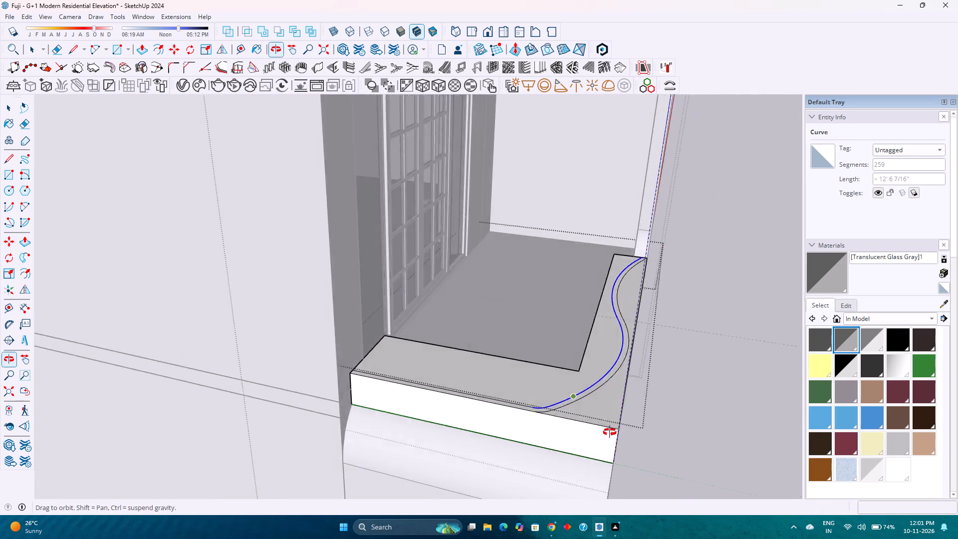
{"action": "middle_click_drag", "start_coordinate": [610, 432], "coordinate": [682, 483]}
{"action": "key", "text": "space"}
{"action": "left_click", "coordinate": [579, 356]}
{"action": "key", "text": "Delete"}
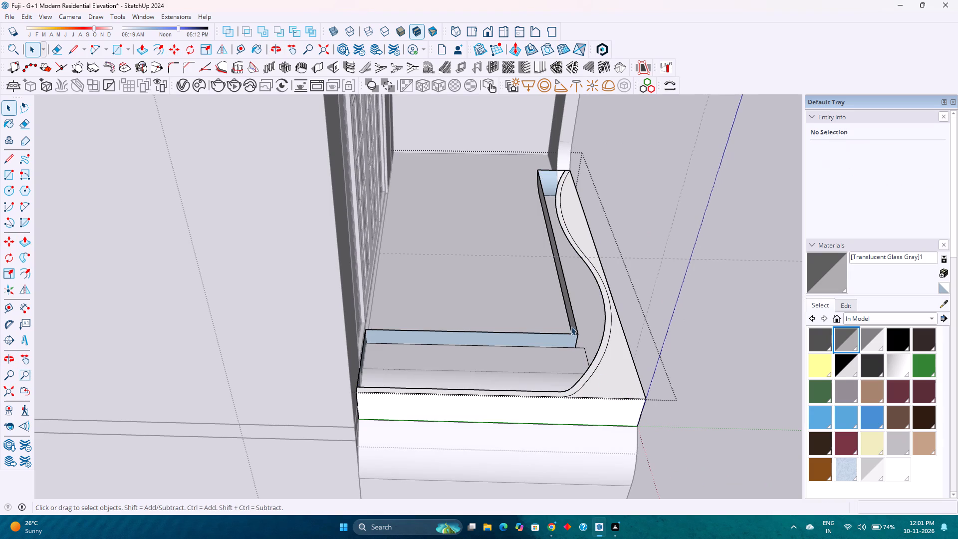
{"action": "left_click", "coordinate": [565, 335]}
{"action": "key", "text": "Delete"}
{"action": "left_click", "coordinate": [576, 328]}
{"action": "key", "text": "Delete"}
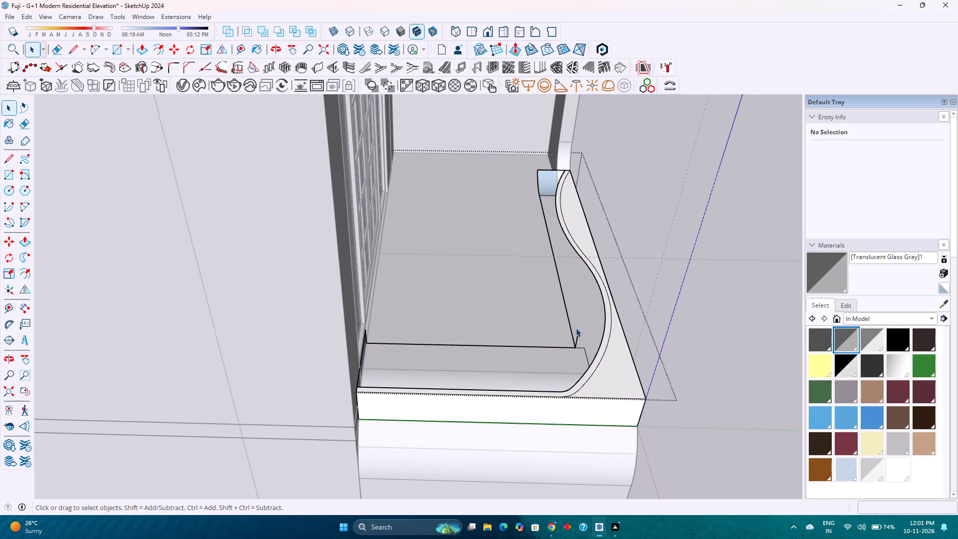
Delete the leftover bottom and vertical edges of the straight inner faces on the balcony floor.
{"action": "left_click", "coordinate": [570, 322]}
{"action": "key", "text": "Delete"}
{"action": "left_click", "coordinate": [576, 337]}
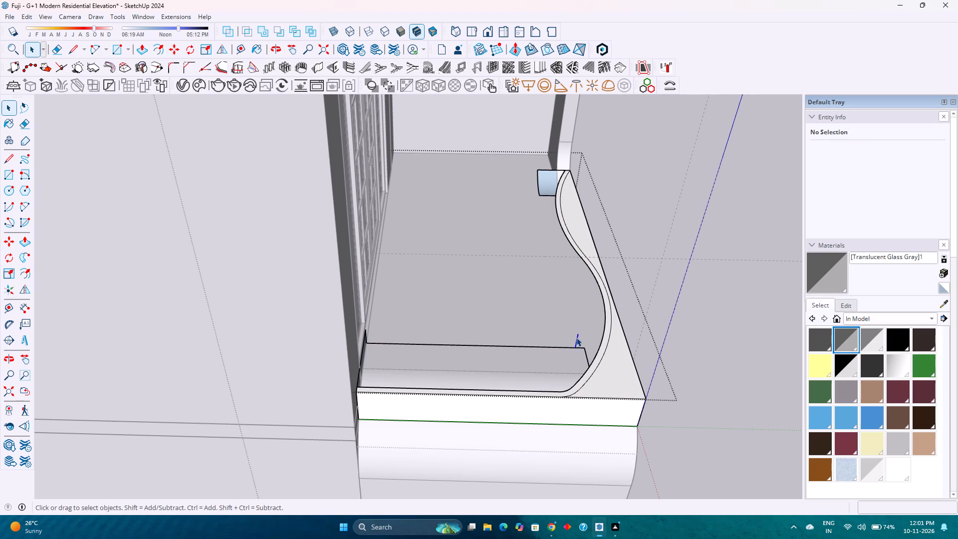
{"action": "key", "text": "Delete"}
{"action": "left_click", "coordinate": [575, 346]}
{"action": "key", "text": "Delete"}
{"action": "left_click", "coordinate": [585, 350]}
{"action": "key", "text": "Delete"}
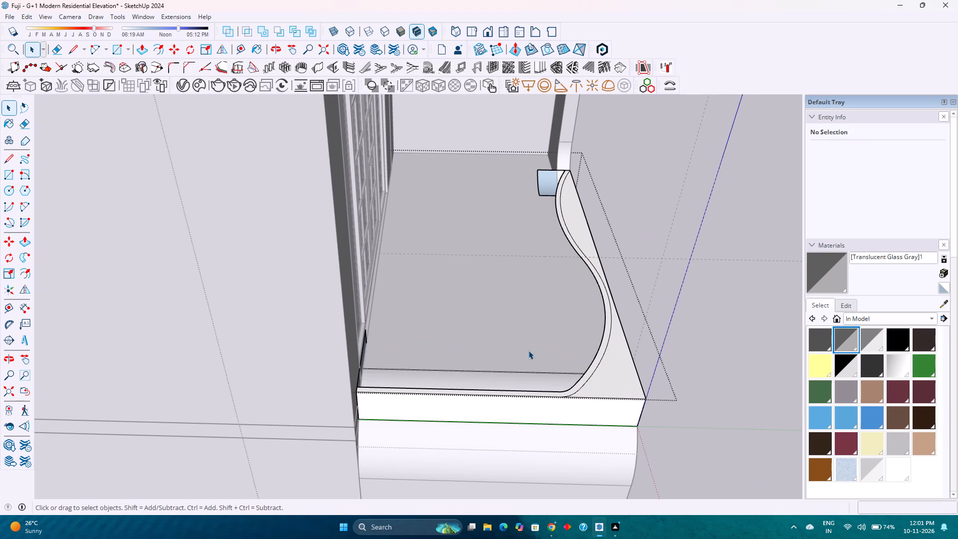
Erase the leftover end face of the side strip beside the balcony door wall.
{"action": "middle_click_drag", "start_coordinate": [393, 348], "coordinate": [217, 352]}
{"action": "middle_click_drag", "start_coordinate": [308, 343], "coordinate": [218, 341]}
{"action": "scroll", "coordinate": [218, 341], "scroll_direction": "up", "scroll_amount": 1}
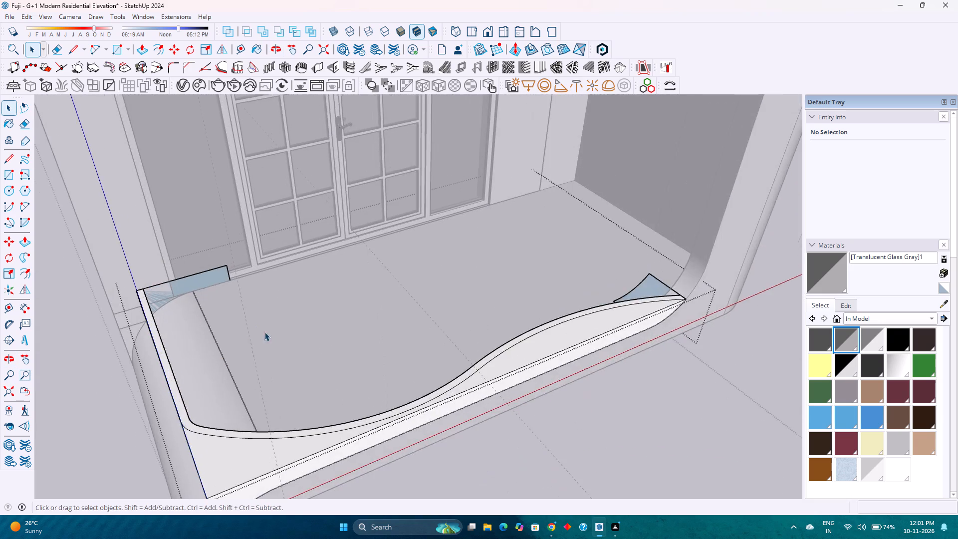
{"action": "scroll", "coordinate": [264, 332], "scroll_direction": "up", "scroll_amount": 2}
{"action": "middle_click_drag", "start_coordinate": [289, 338], "coordinate": [428, 470], "text": "shift"}
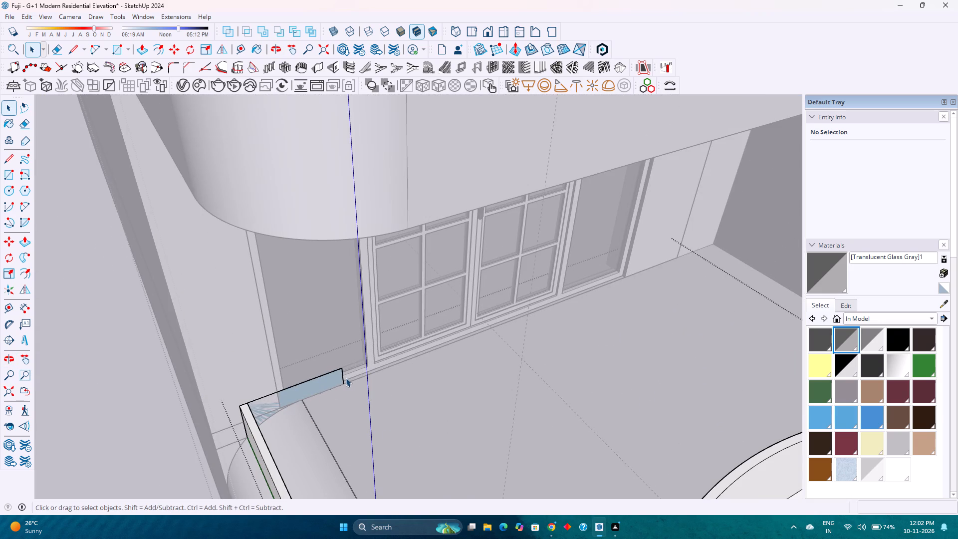
{"action": "key", "text": "e"}
{"action": "left_click_drag", "start_coordinate": [341, 375], "coordinate": [339, 370]}
Erase the leftover end face of the front strip at the S-curve's far end, beside the rounded column opening.
{"action": "middle_click_drag", "start_coordinate": [323, 414], "coordinate": [299, 404]}
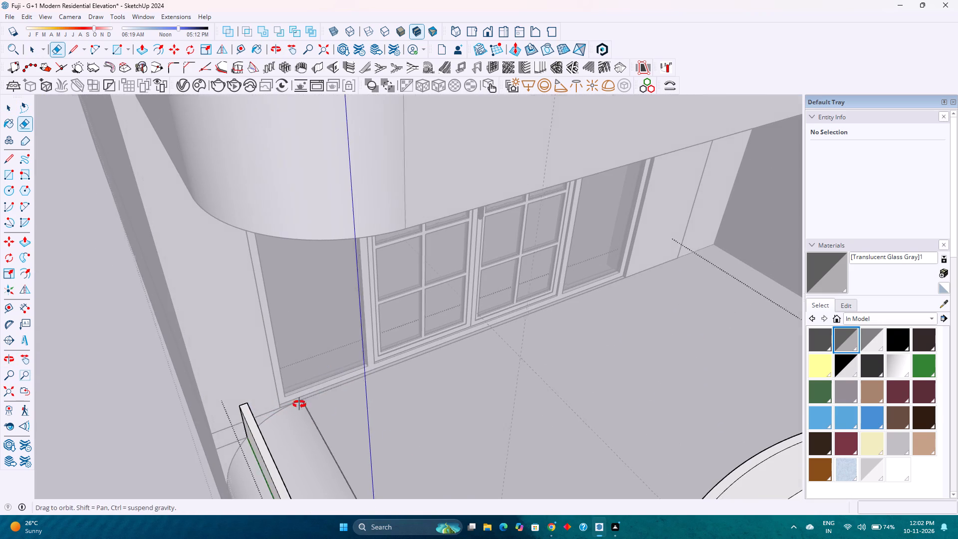
{"action": "middle_click_drag", "start_coordinate": [299, 404], "coordinate": [198, 371]}
{"action": "scroll", "coordinate": [226, 380], "scroll_direction": "down", "scroll_amount": 3}
{"action": "middle_click_drag", "start_coordinate": [265, 410], "coordinate": [221, 380]}
{"action": "scroll", "coordinate": [230, 375], "scroll_direction": "down", "scroll_amount": 7}
{"action": "middle_click_drag", "start_coordinate": [283, 411], "coordinate": [286, 412]}
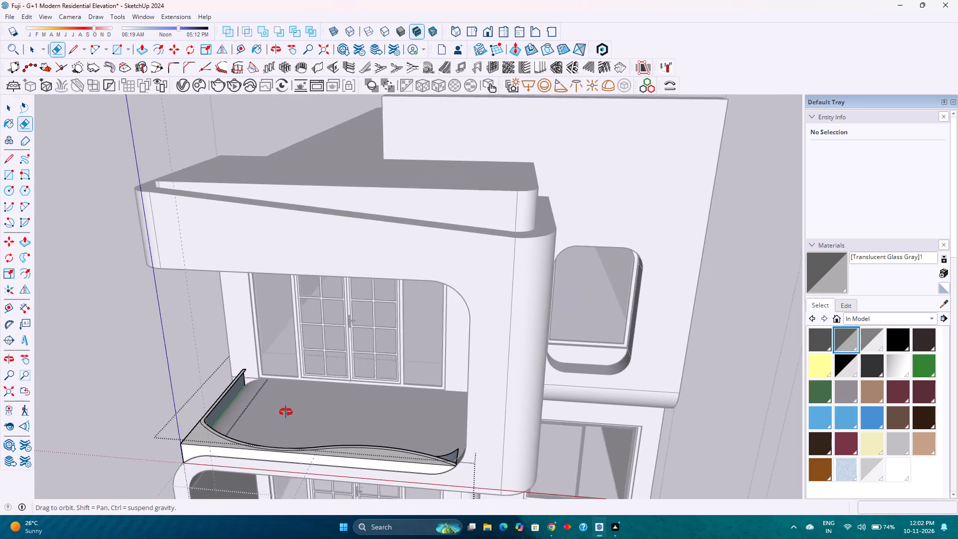
{"action": "middle_click_drag", "start_coordinate": [286, 412], "coordinate": [547, 447]}
{"action": "scroll", "coordinate": [389, 439], "scroll_direction": "up", "scroll_amount": 3}
{"action": "left_click_drag", "start_coordinate": [380, 428], "coordinate": [373, 431]}
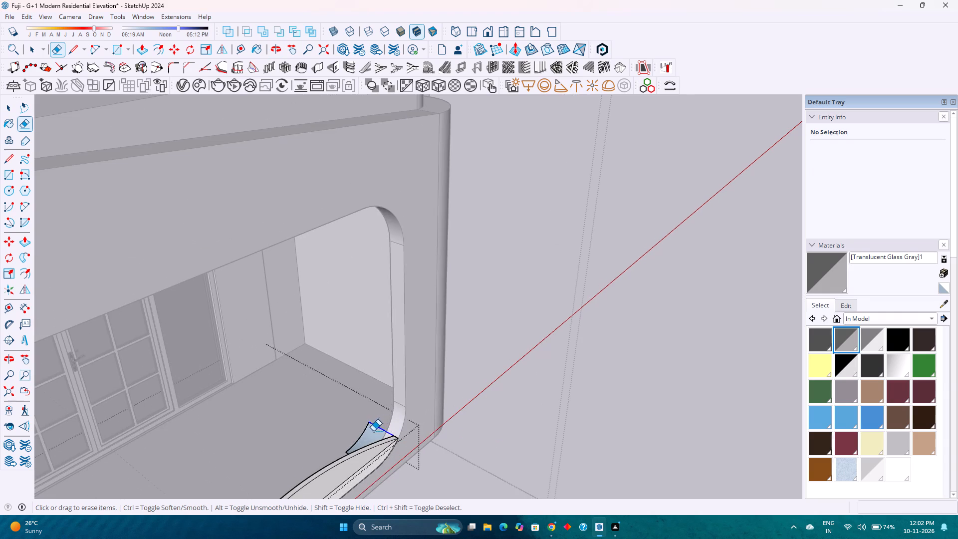
{"action": "left_click_drag", "start_coordinate": [373, 431], "coordinate": [361, 432]}
Erase the small leftover edge beside the S-curve band near the front strip's far end.
{"action": "scroll", "coordinate": [354, 440], "scroll_direction": "up", "scroll_amount": 2}
{"action": "middle_click_drag", "start_coordinate": [354, 440], "coordinate": [648, 385]}
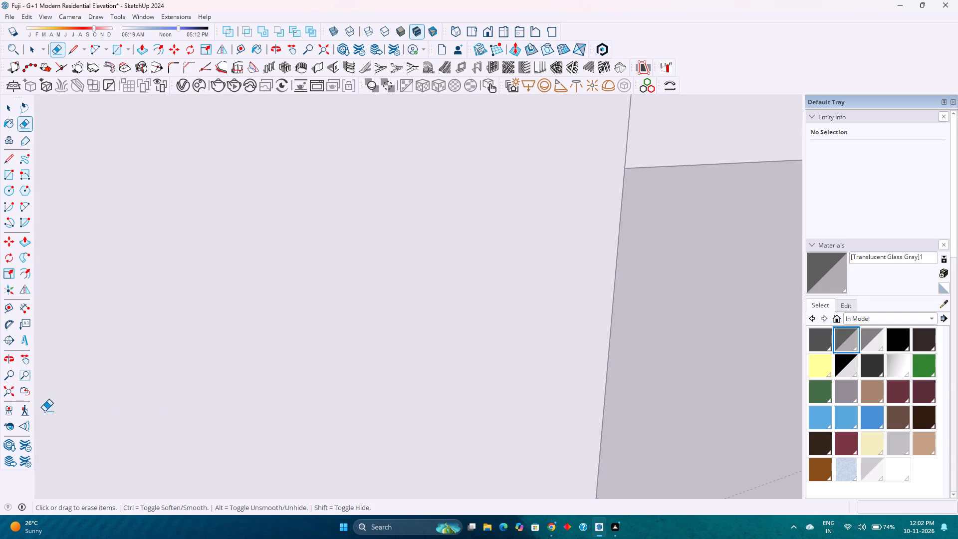
{"action": "left_click", "coordinate": [5, 393]}
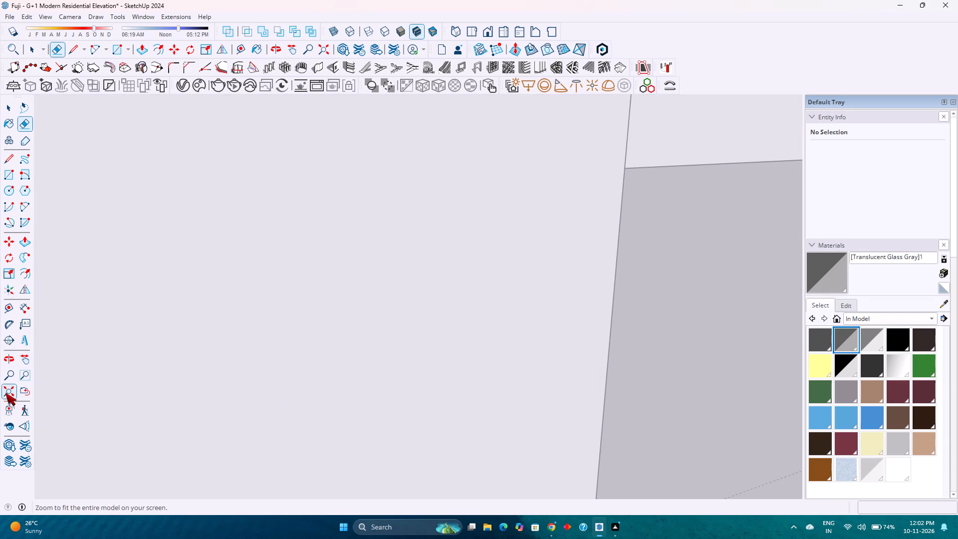
{"action": "scroll", "coordinate": [689, 336], "scroll_direction": "up", "scroll_amount": 1}
{"action": "middle_click_drag", "start_coordinate": [689, 336], "coordinate": [204, 330]}
{"action": "scroll", "coordinate": [215, 270], "scroll_direction": "up", "scroll_amount": 3}
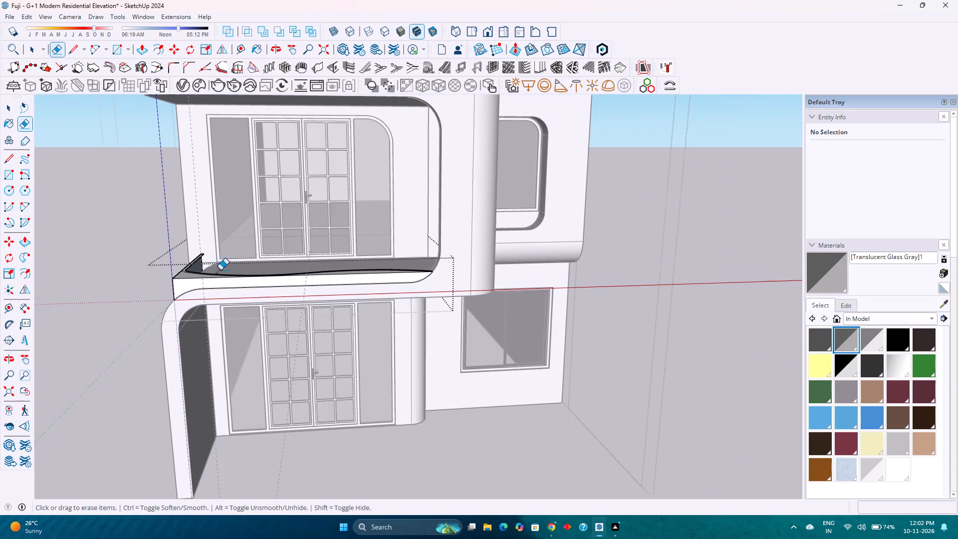
{"action": "scroll", "coordinate": [310, 277], "scroll_direction": "up", "scroll_amount": 4}
{"action": "middle_click_drag", "start_coordinate": [312, 279], "coordinate": [568, 389]}
{"action": "middle_click", "coordinate": [570, 389]}
{"action": "scroll", "coordinate": [341, 264], "scroll_direction": "up", "scroll_amount": 3}
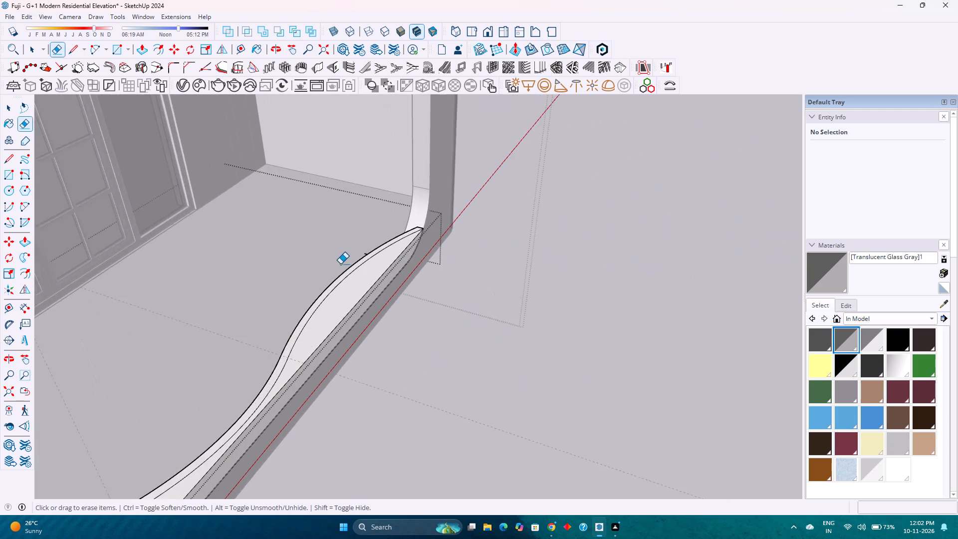
{"action": "scroll", "coordinate": [340, 264], "scroll_direction": "up", "scroll_amount": 2}
{"action": "middle_click_drag", "start_coordinate": [339, 264], "coordinate": [446, 290]}
{"action": "left_click_drag", "start_coordinate": [359, 257], "coordinate": [362, 274]}
Erase the front strip's outer top edge to remove its front face and the top face outside the S-curve band.
{"action": "scroll", "coordinate": [313, 296], "scroll_direction": "down", "scroll_amount": 3}
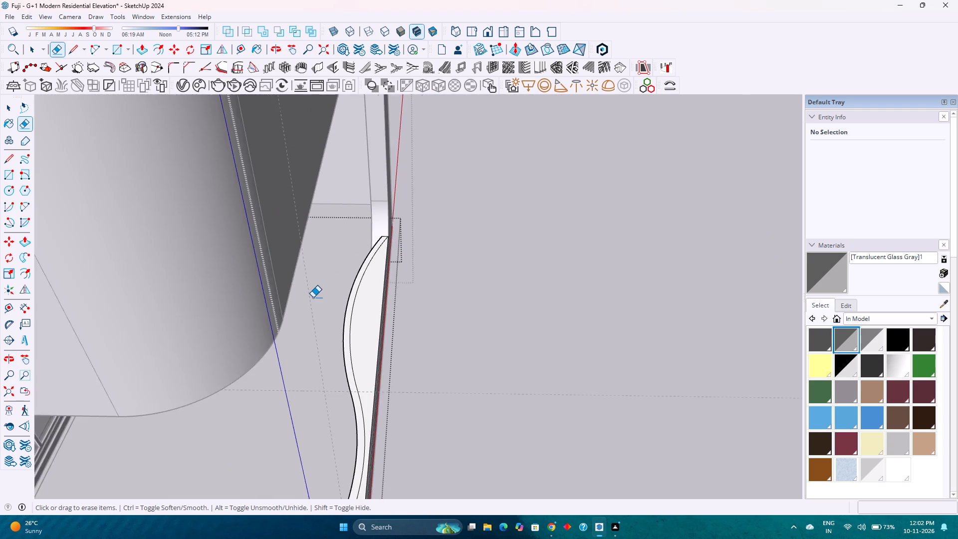
{"action": "middle_click_drag", "start_coordinate": [331, 317], "coordinate": [206, 257]}
{"action": "middle_click_drag", "start_coordinate": [203, 251], "coordinate": [423, 348], "text": "shift"}
{"action": "middle_click_drag", "start_coordinate": [425, 344], "coordinate": [365, 308]}
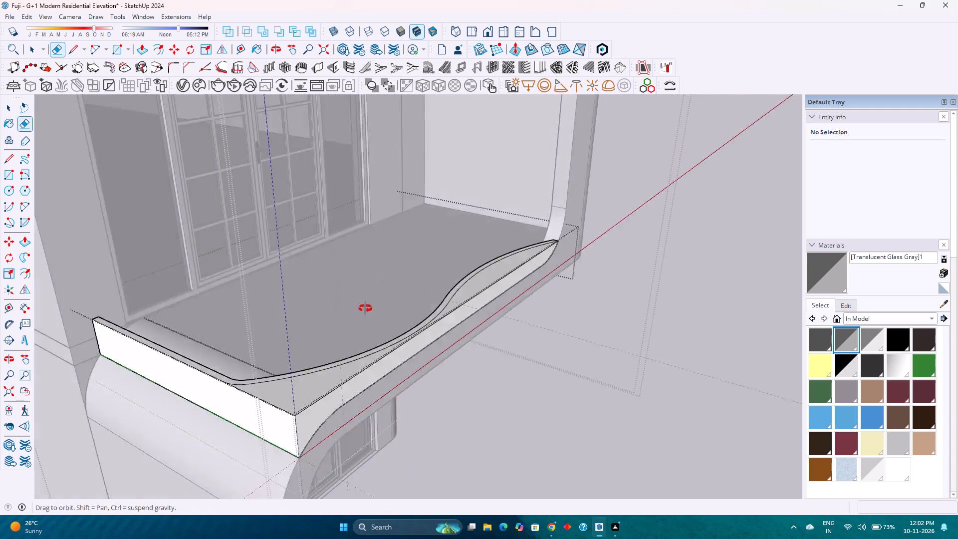
{"action": "middle_click_drag", "start_coordinate": [365, 308], "coordinate": [338, 294]}
{"action": "middle_click_drag", "start_coordinate": [261, 289], "coordinate": [397, 332], "text": "shift"}
{"action": "middle_click", "coordinate": [397, 332], "text": "shift"}
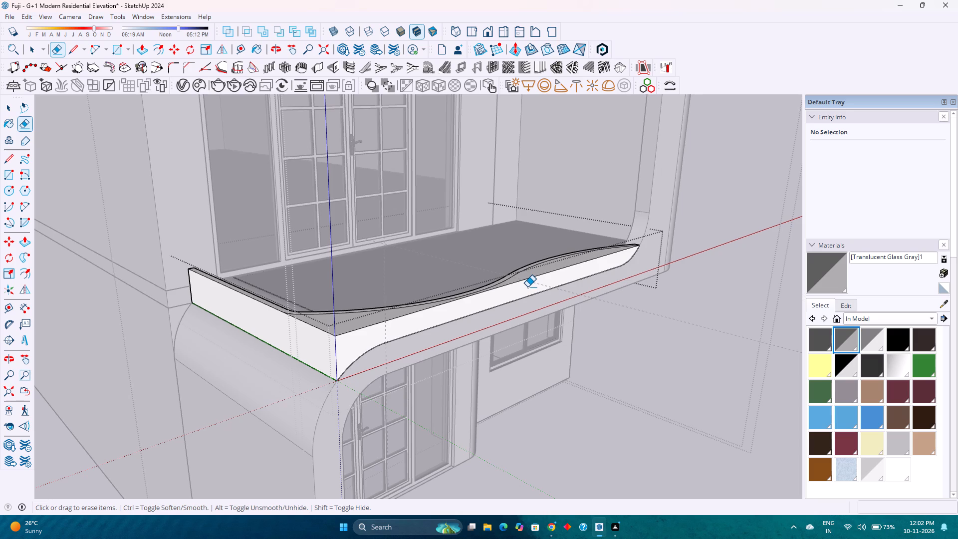
{"action": "scroll", "coordinate": [528, 293], "scroll_direction": "up", "scroll_amount": 3}
{"action": "left_click_drag", "start_coordinate": [579, 263], "coordinate": [576, 257]}
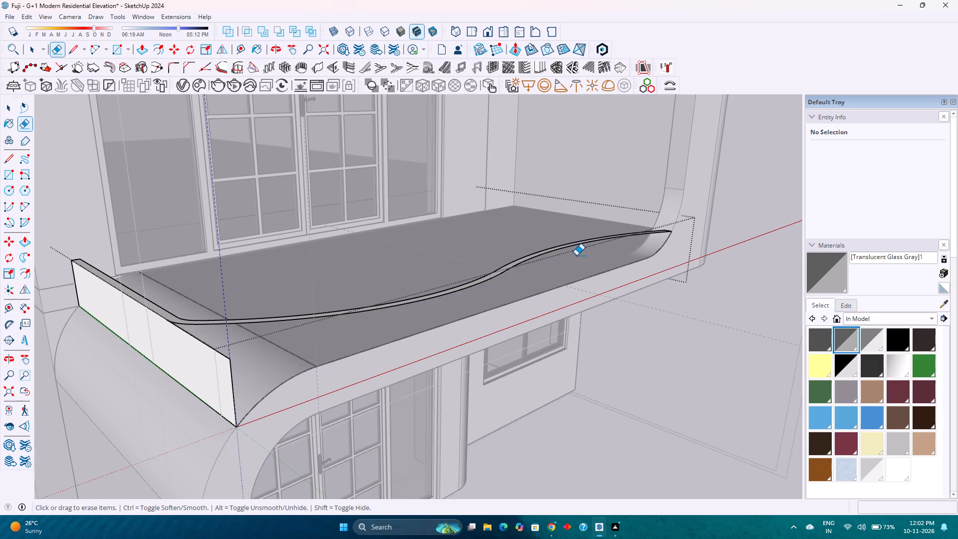
{"action": "middle_click_drag", "start_coordinate": [571, 287], "coordinate": [556, 321]}
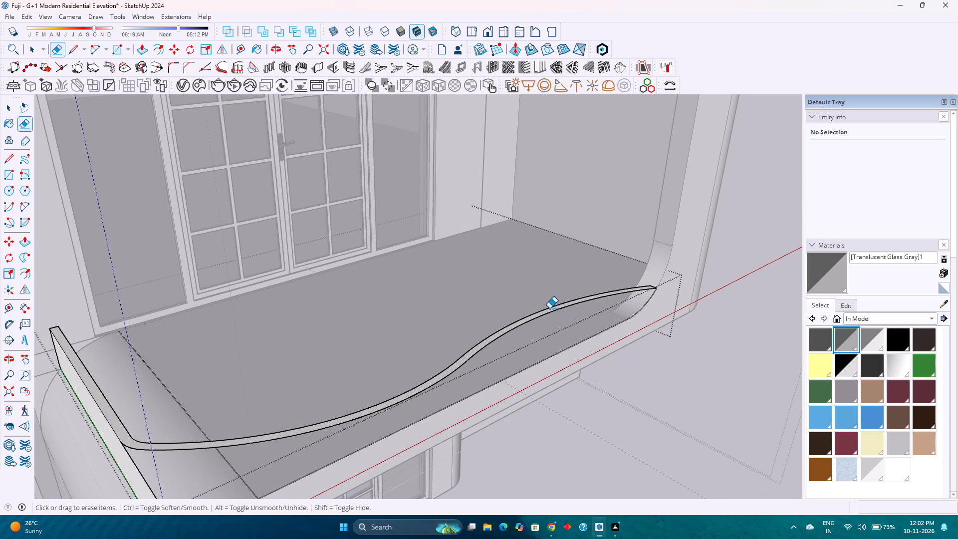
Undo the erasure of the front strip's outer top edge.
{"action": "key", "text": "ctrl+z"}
Examine the balcony's front face, its outer corner and the S-curve band from the front and at an angle.
{"action": "middle_click_drag", "start_coordinate": [477, 353], "coordinate": [289, 263]}
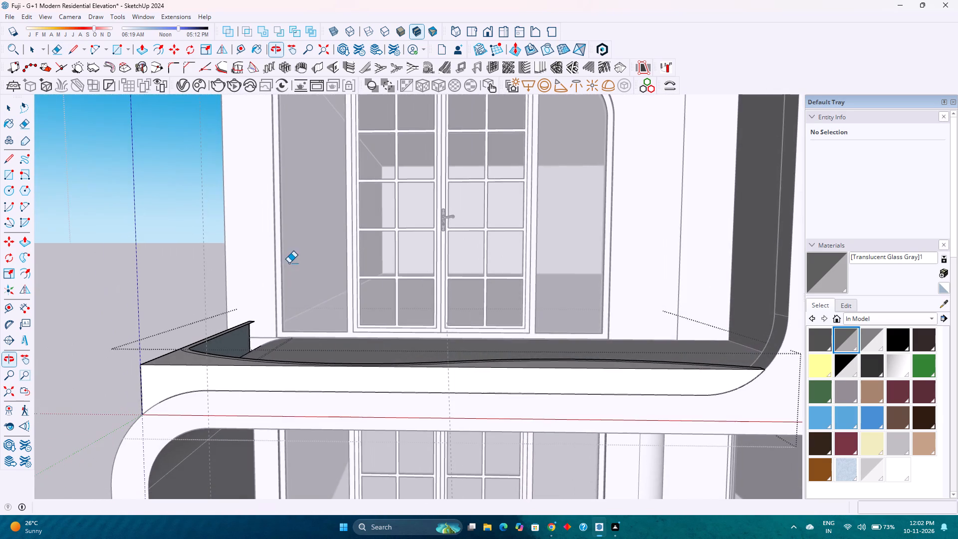
{"action": "scroll", "coordinate": [262, 346], "scroll_direction": "up", "scroll_amount": 1}
{"action": "scroll", "coordinate": [224, 368], "scroll_direction": "up", "scroll_amount": 1}
{"action": "middle_click_drag", "start_coordinate": [222, 368], "coordinate": [229, 366]}
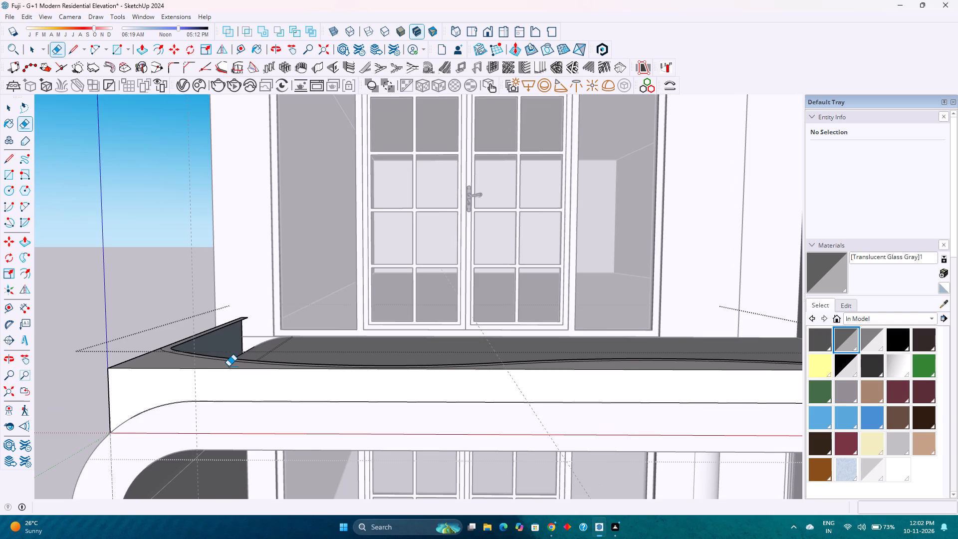
{"action": "scroll", "coordinate": [166, 386], "scroll_direction": "up", "scroll_amount": 4}
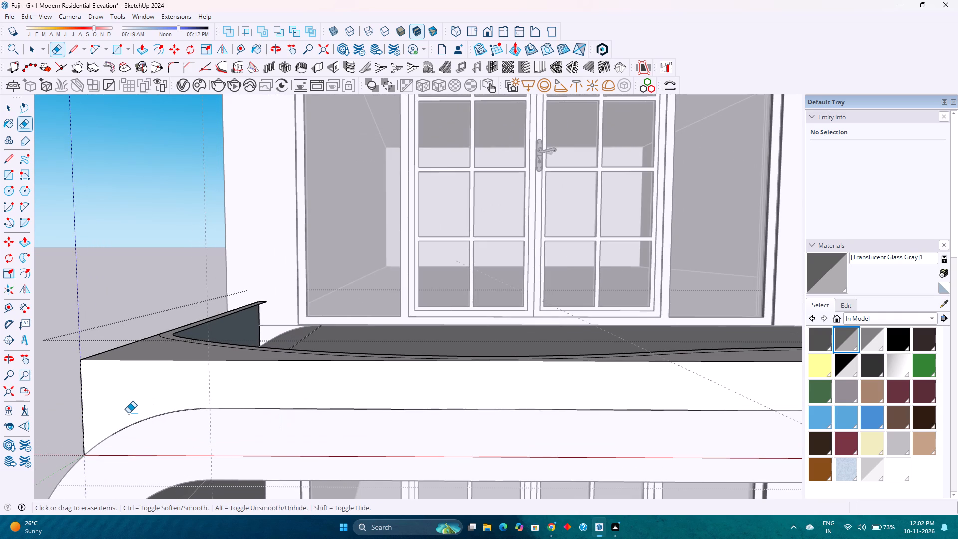
{"action": "scroll", "coordinate": [128, 413], "scroll_direction": "down", "scroll_amount": 1}
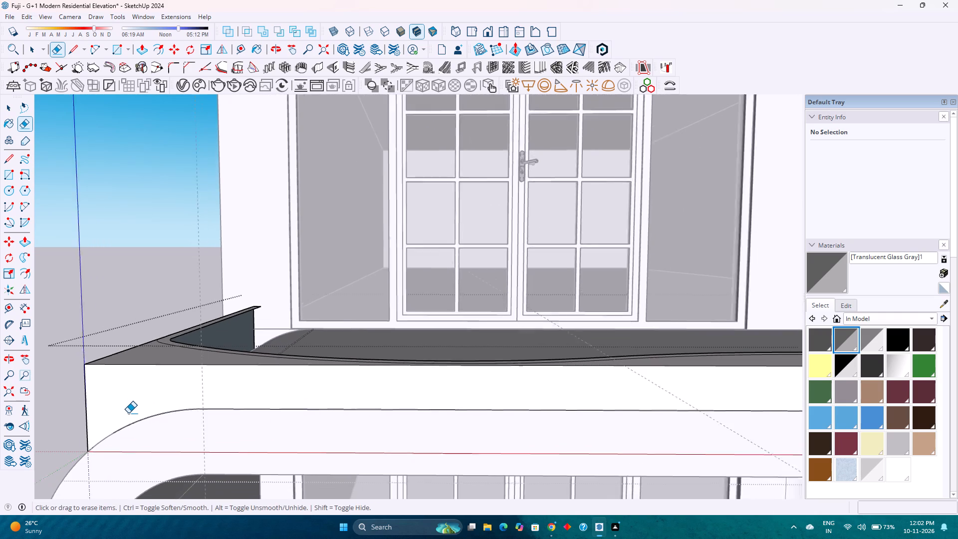
{"action": "scroll", "coordinate": [128, 413], "scroll_direction": "down", "scroll_amount": 2}
{"action": "scroll", "coordinate": [183, 448], "scroll_direction": "down", "scroll_amount": 1}
{"action": "middle_click_drag", "start_coordinate": [347, 516], "coordinate": [408, 521]}
{"action": "scroll", "coordinate": [413, 518], "scroll_direction": "down", "scroll_amount": 11}
{"action": "middle_click_drag", "start_coordinate": [343, 405], "coordinate": [365, 414]}
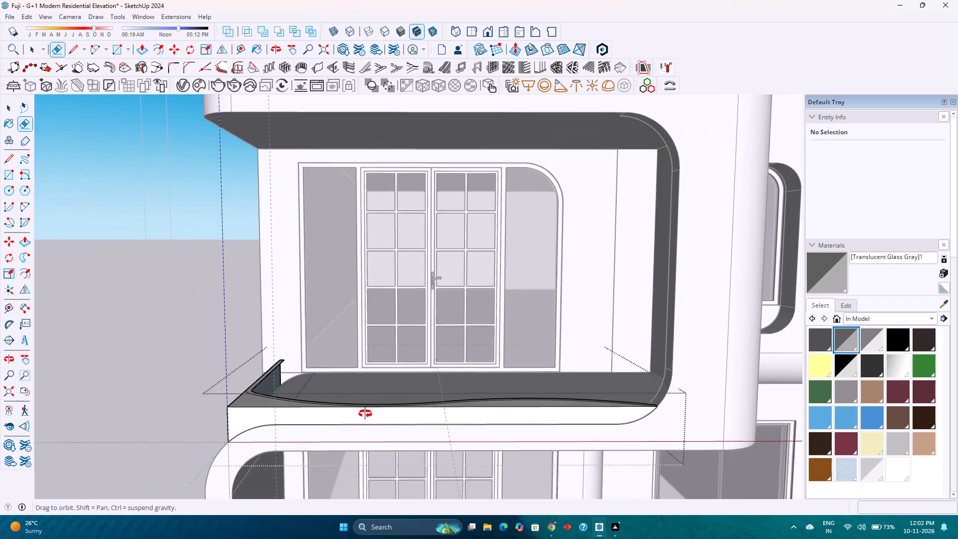
{"action": "middle_click_drag", "start_coordinate": [365, 414], "coordinate": [472, 411]}
{"action": "scroll", "coordinate": [448, 405], "scroll_direction": "down", "scroll_amount": 2}
{"action": "key", "text": "space"}
{"action": "scroll", "coordinate": [434, 400], "scroll_direction": "down", "scroll_amount": 1}
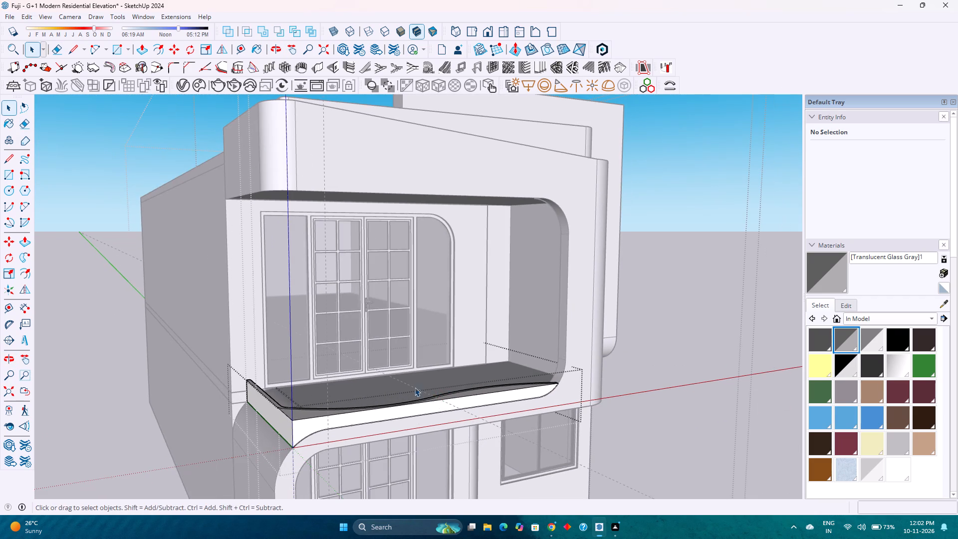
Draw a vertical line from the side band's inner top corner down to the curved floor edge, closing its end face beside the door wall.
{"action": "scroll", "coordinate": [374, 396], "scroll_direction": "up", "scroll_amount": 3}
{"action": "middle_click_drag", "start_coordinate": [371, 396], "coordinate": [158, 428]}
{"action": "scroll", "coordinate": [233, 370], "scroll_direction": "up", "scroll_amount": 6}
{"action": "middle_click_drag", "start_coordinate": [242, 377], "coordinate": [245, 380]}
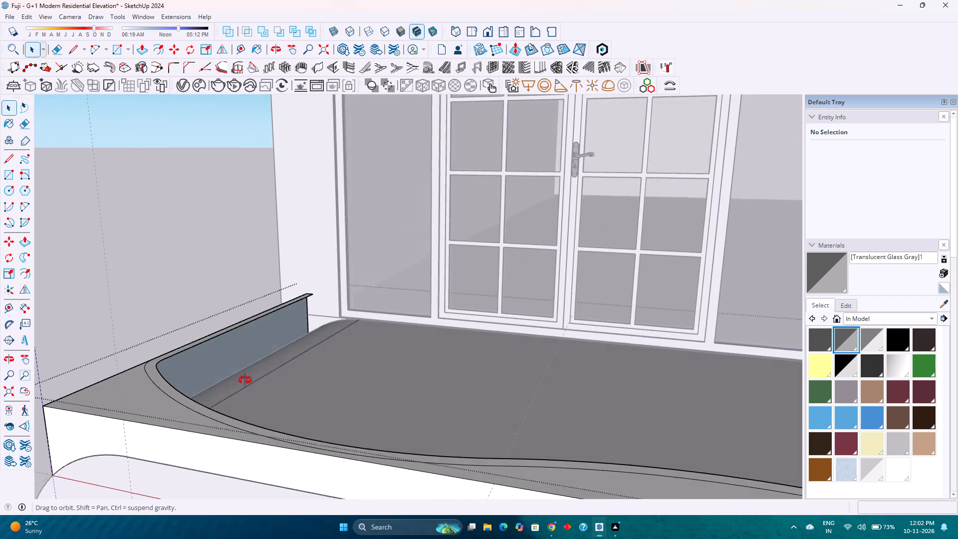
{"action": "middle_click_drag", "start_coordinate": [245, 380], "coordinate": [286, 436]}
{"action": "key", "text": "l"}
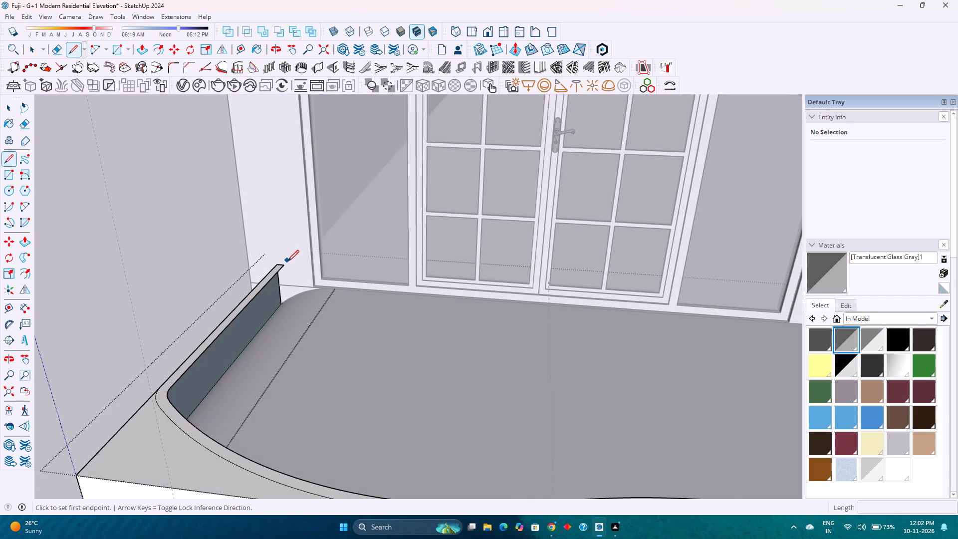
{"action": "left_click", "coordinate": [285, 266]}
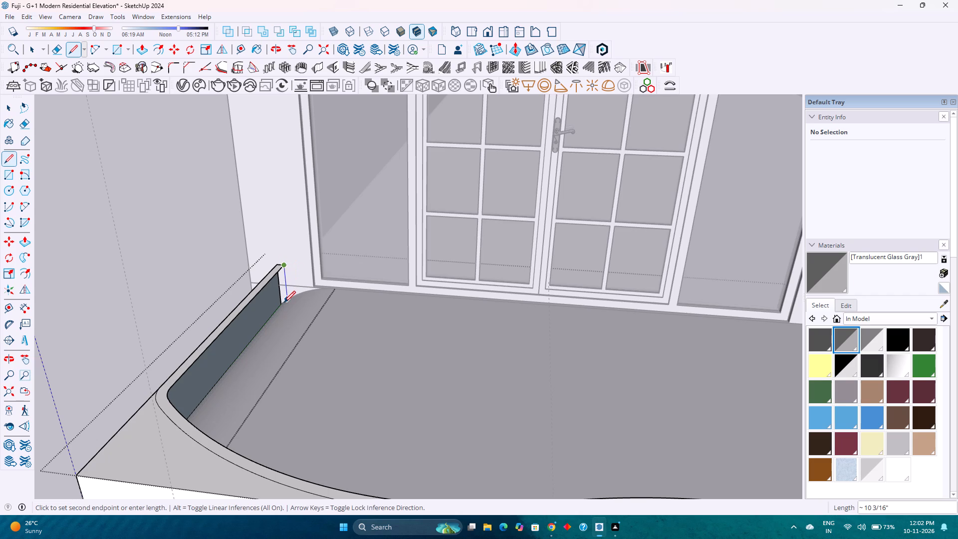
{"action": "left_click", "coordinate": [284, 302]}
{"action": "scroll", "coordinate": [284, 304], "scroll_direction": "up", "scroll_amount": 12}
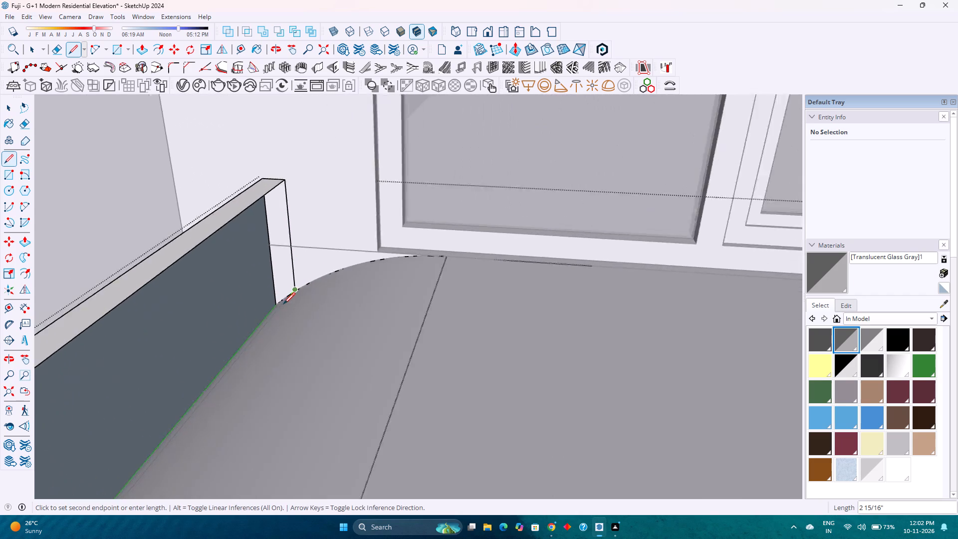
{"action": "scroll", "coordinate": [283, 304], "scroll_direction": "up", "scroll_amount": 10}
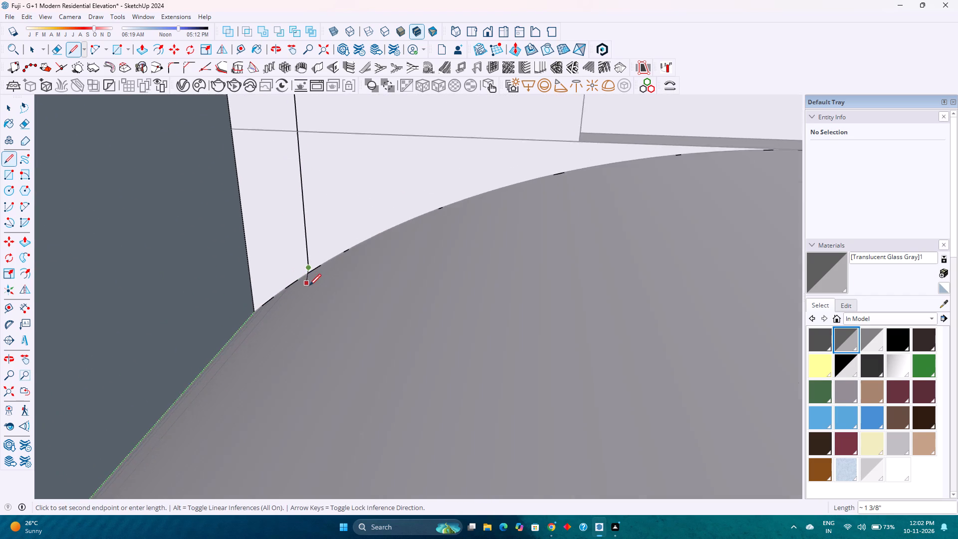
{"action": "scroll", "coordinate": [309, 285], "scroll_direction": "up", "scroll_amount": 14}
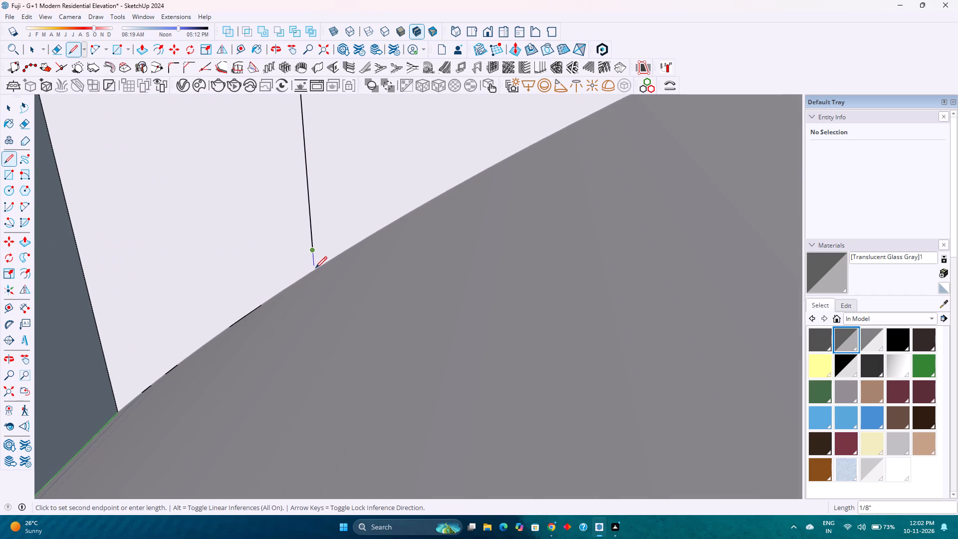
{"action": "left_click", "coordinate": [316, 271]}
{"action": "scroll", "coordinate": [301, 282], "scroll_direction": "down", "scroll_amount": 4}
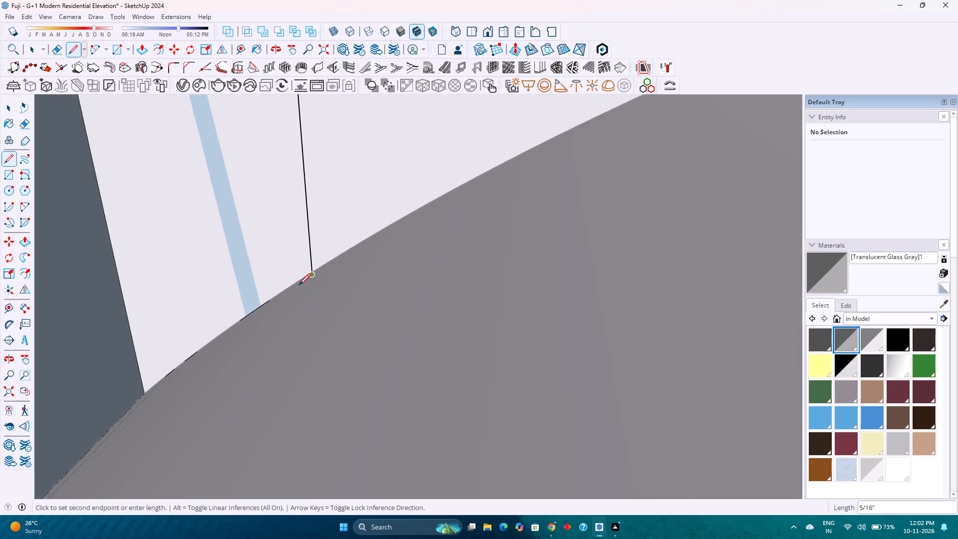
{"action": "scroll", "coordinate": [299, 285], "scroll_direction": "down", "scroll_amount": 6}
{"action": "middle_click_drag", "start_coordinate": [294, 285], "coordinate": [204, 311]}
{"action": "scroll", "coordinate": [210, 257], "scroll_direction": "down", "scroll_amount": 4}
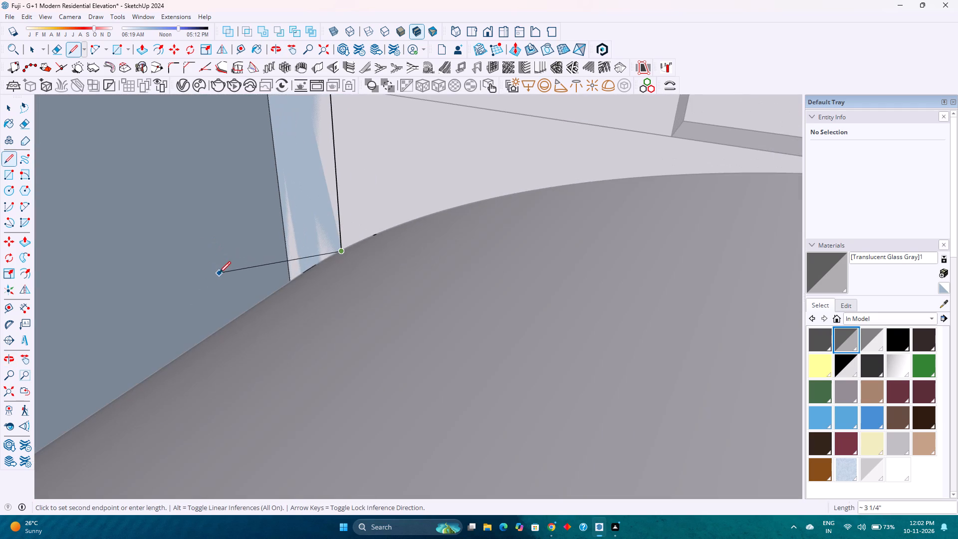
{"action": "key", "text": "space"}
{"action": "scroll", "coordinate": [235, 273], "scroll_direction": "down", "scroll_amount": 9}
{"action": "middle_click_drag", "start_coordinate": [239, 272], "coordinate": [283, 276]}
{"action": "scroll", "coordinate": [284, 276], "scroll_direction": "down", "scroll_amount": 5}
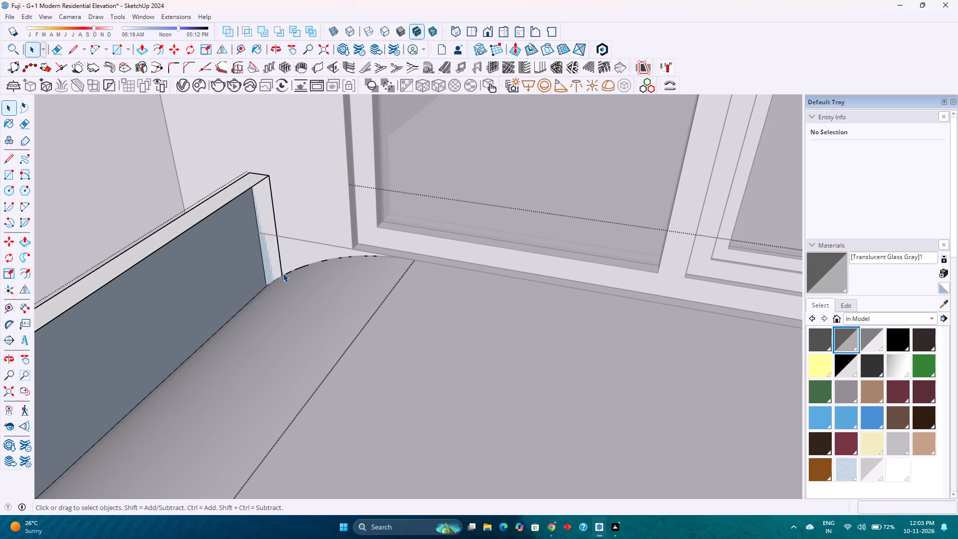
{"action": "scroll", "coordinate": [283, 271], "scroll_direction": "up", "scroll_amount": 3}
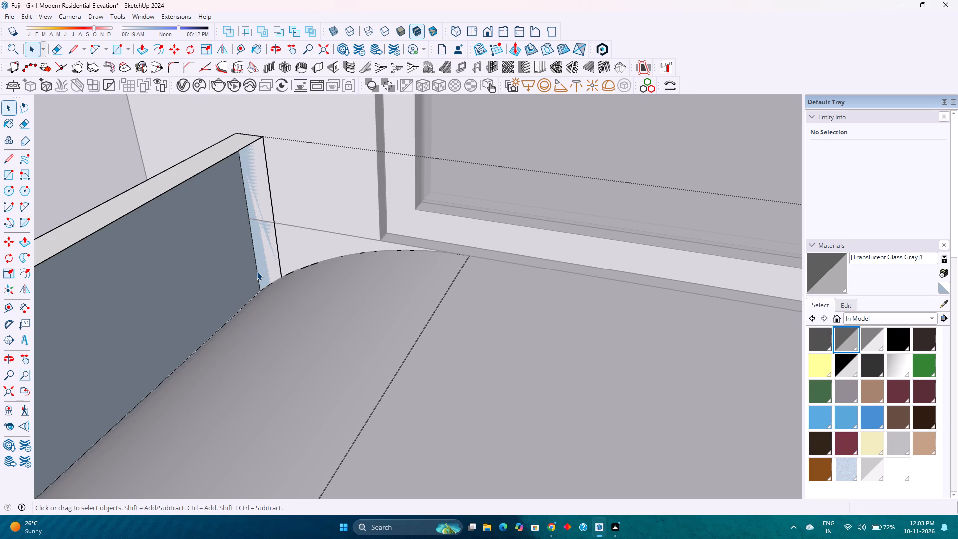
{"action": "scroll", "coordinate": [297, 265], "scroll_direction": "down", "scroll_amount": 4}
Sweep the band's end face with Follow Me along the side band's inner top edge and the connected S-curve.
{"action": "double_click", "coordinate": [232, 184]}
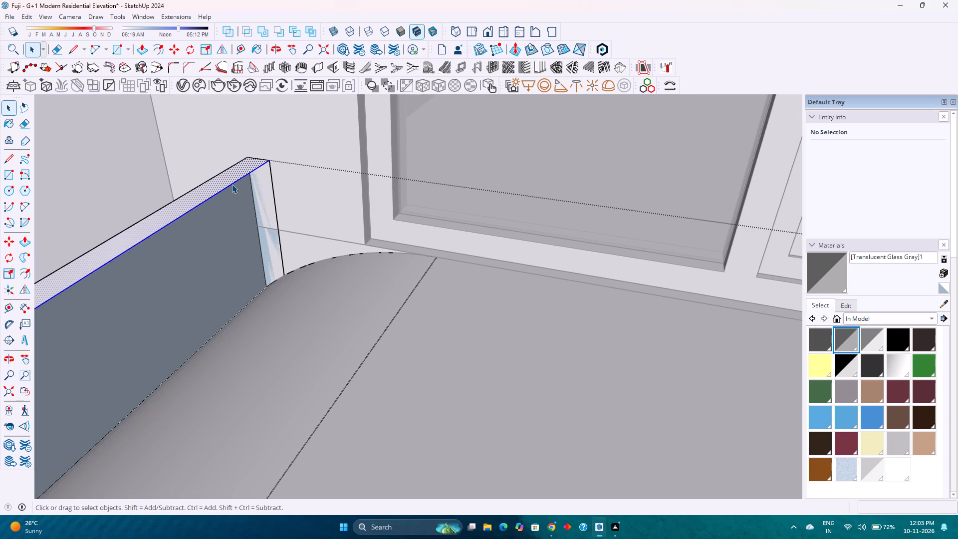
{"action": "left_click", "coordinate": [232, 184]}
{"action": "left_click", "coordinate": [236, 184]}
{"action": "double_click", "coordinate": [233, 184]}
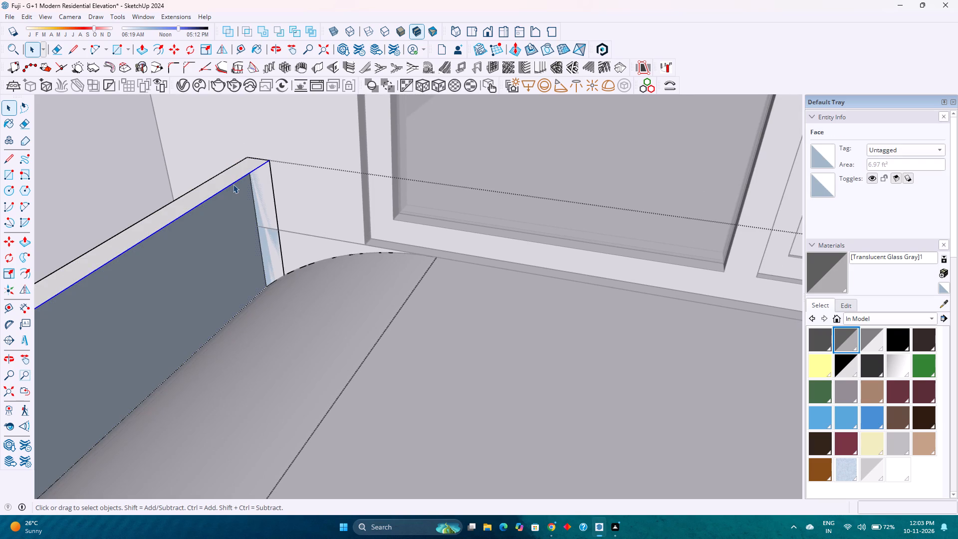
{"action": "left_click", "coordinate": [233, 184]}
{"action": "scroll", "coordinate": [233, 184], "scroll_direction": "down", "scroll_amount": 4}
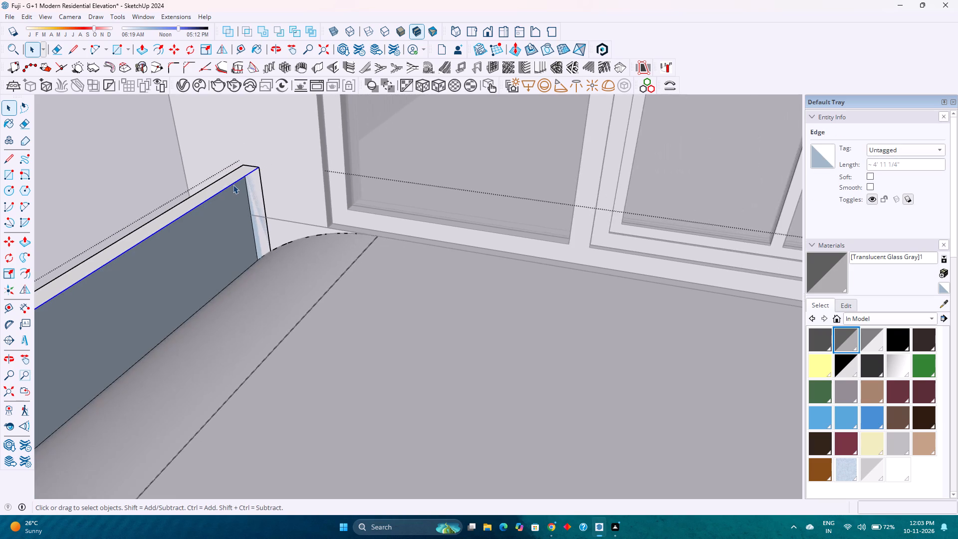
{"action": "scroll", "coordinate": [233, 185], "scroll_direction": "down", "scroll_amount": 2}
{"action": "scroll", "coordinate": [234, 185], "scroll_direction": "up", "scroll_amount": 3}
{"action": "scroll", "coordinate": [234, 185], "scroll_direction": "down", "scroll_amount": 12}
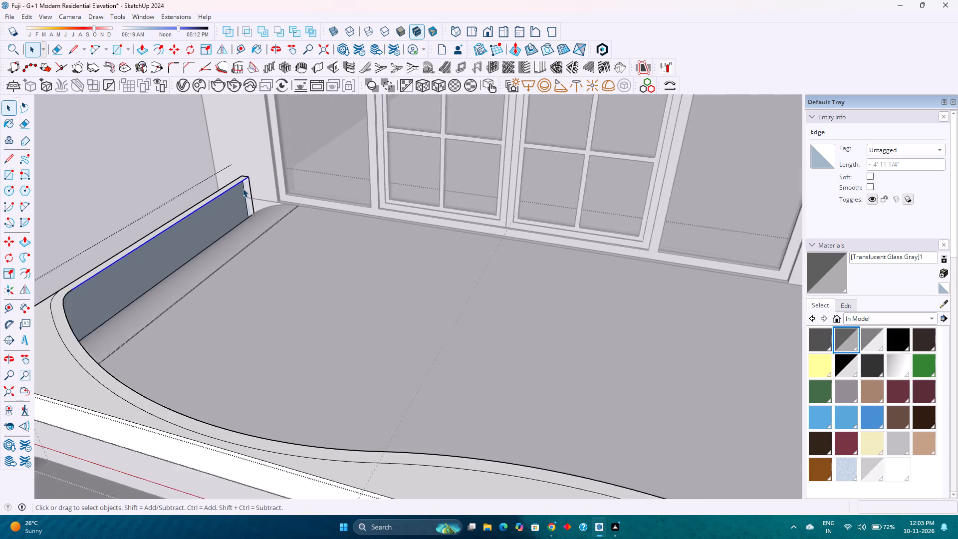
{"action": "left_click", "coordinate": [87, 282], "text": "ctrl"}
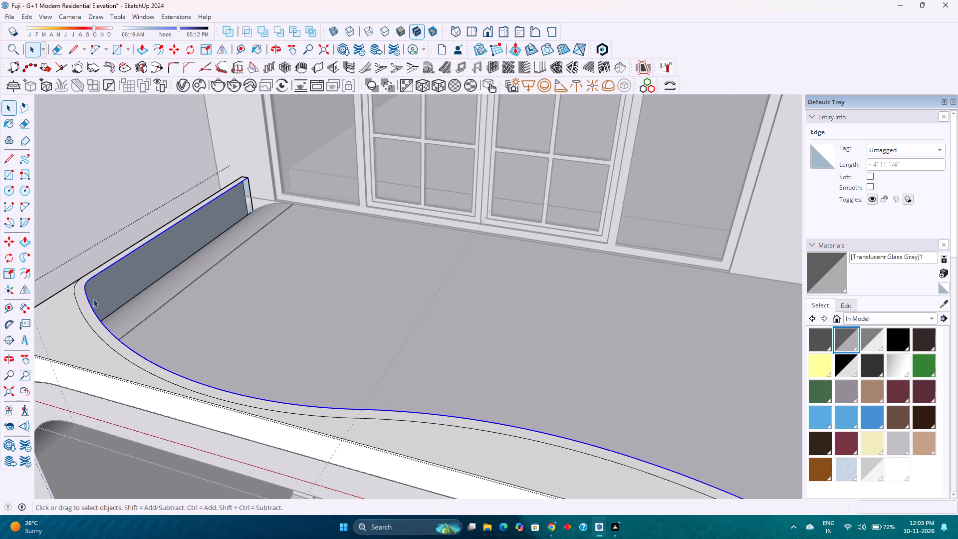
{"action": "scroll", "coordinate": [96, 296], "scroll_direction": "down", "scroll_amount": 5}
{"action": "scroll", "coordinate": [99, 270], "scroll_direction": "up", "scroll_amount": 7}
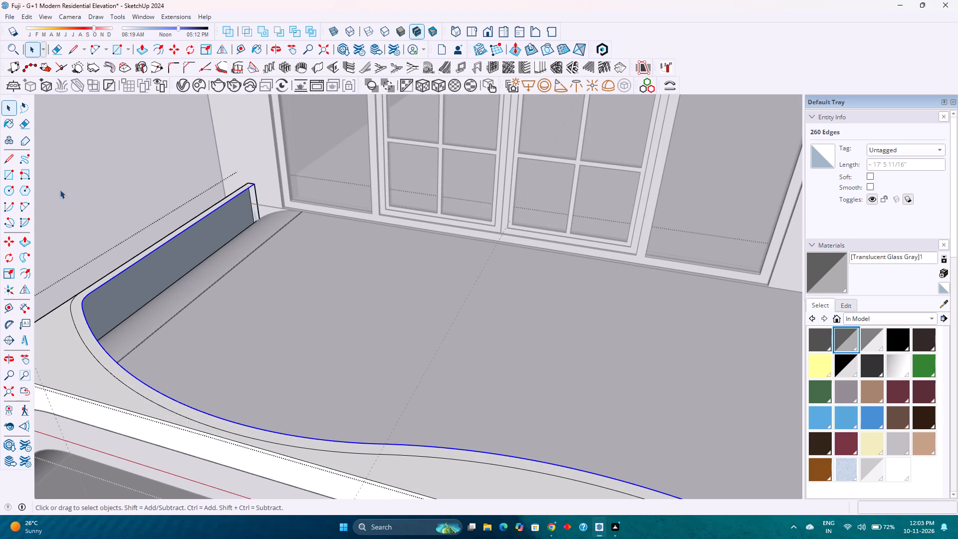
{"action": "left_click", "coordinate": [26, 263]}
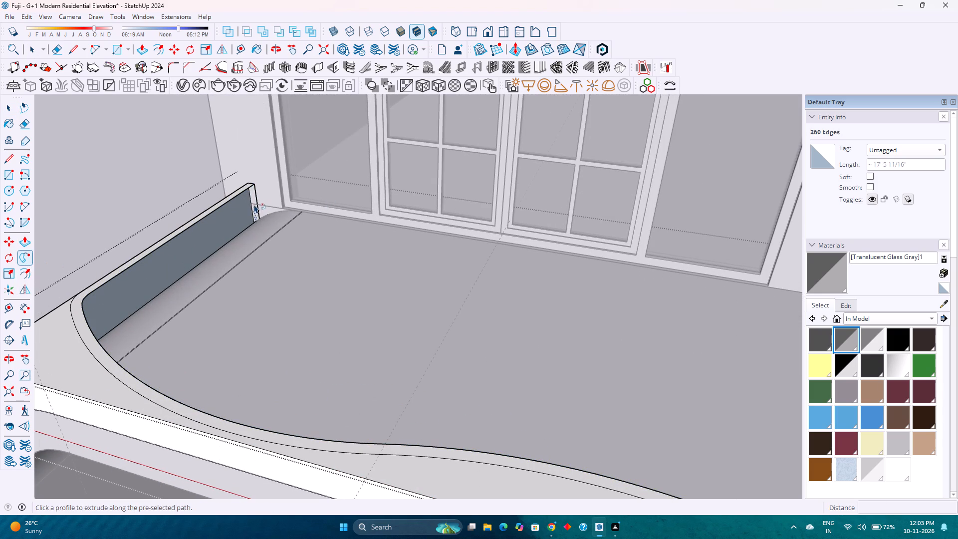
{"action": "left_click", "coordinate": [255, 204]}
Inspect the swept band, its side strip and the outer corner from the side, front and above.
{"action": "middle_click_drag", "start_coordinate": [220, 269], "coordinate": [822, 257]}
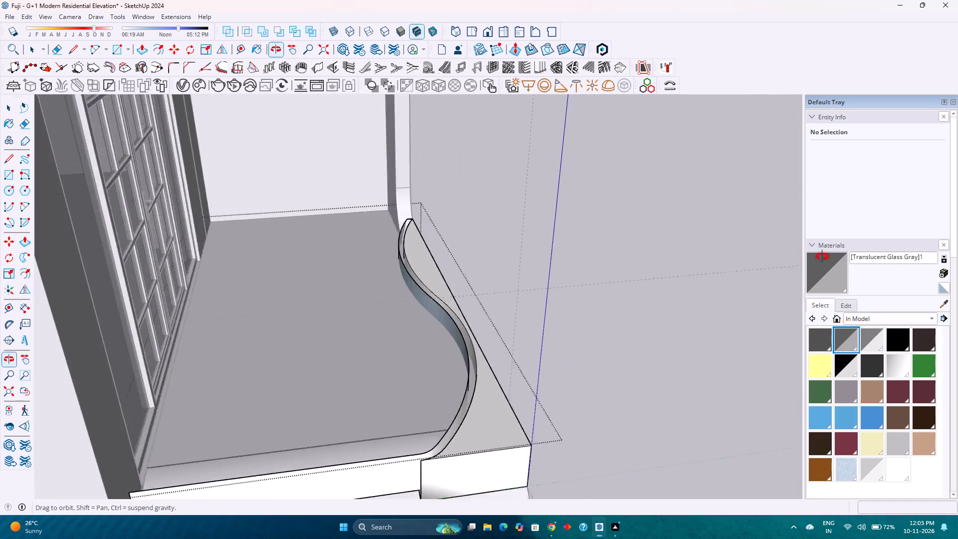
{"action": "middle_click_drag", "start_coordinate": [822, 257], "coordinate": [766, 240]}
{"action": "scroll", "coordinate": [690, 235], "scroll_direction": "down", "scroll_amount": 4}
{"action": "middle_click_drag", "start_coordinate": [551, 390], "coordinate": [419, 379]}
{"action": "scroll", "coordinate": [416, 377], "scroll_direction": "down", "scroll_amount": 2}
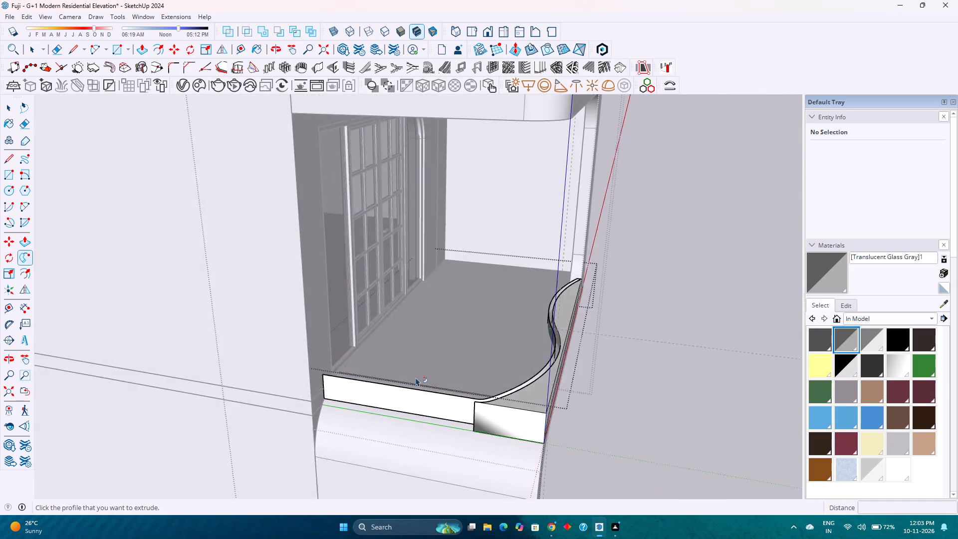
{"action": "scroll", "coordinate": [416, 377], "scroll_direction": "down", "scroll_amount": 2}
{"action": "scroll", "coordinate": [446, 404], "scroll_direction": "up", "scroll_amount": 3}
{"action": "middle_click_drag", "start_coordinate": [446, 404], "coordinate": [226, 391]}
{"action": "scroll", "coordinate": [318, 403], "scroll_direction": "up", "scroll_amount": 1}
{"action": "scroll", "coordinate": [387, 424], "scroll_direction": "up", "scroll_amount": 2}
{"action": "middle_click_drag", "start_coordinate": [387, 424], "coordinate": [446, 415]}
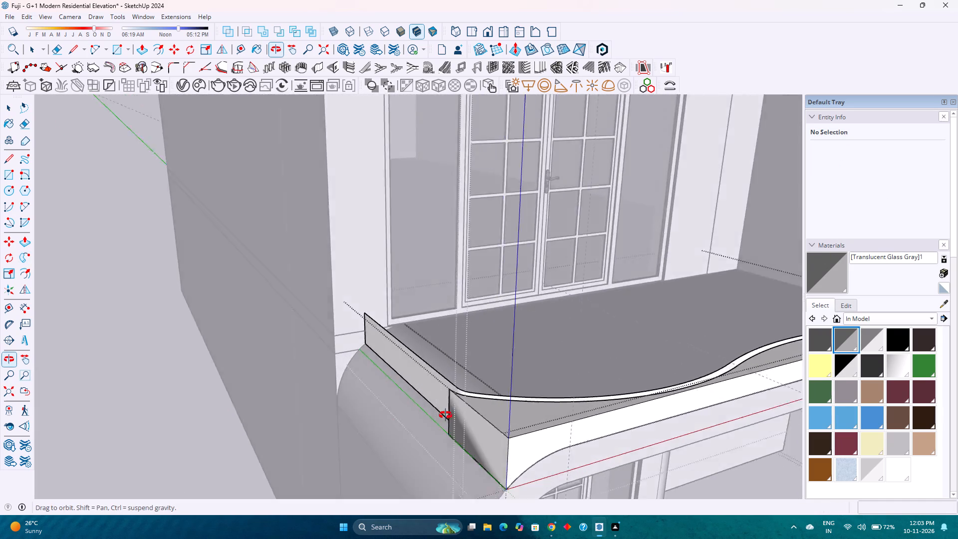
{"action": "middle_click_drag", "start_coordinate": [446, 415], "coordinate": [344, 423]}
{"action": "scroll", "coordinate": [332, 396], "scroll_direction": "down", "scroll_amount": 5}
{"action": "middle_click_drag", "start_coordinate": [522, 413], "coordinate": [481, 413]}
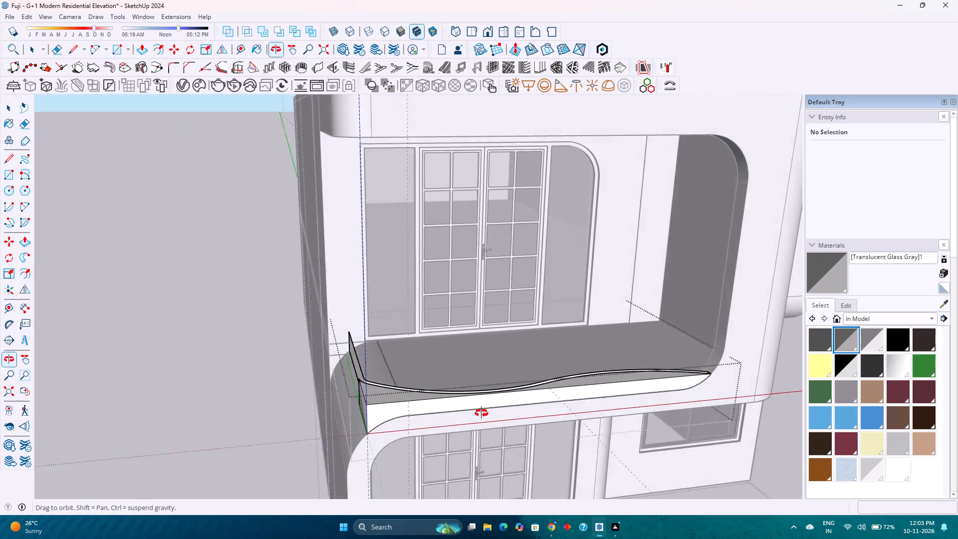
{"action": "middle_click_drag", "start_coordinate": [481, 413], "coordinate": [543, 390]}
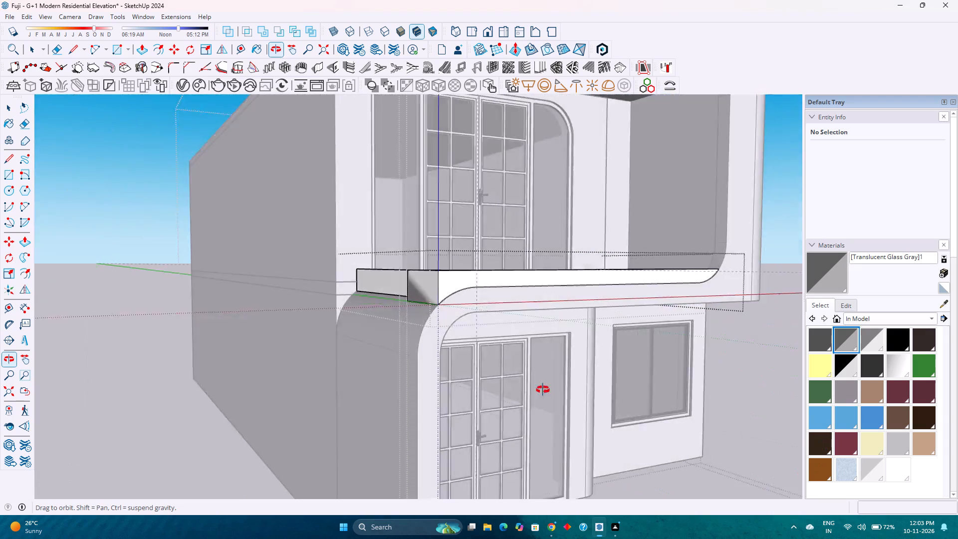
{"action": "middle_click_drag", "start_coordinate": [543, 390], "coordinate": [884, 536]}
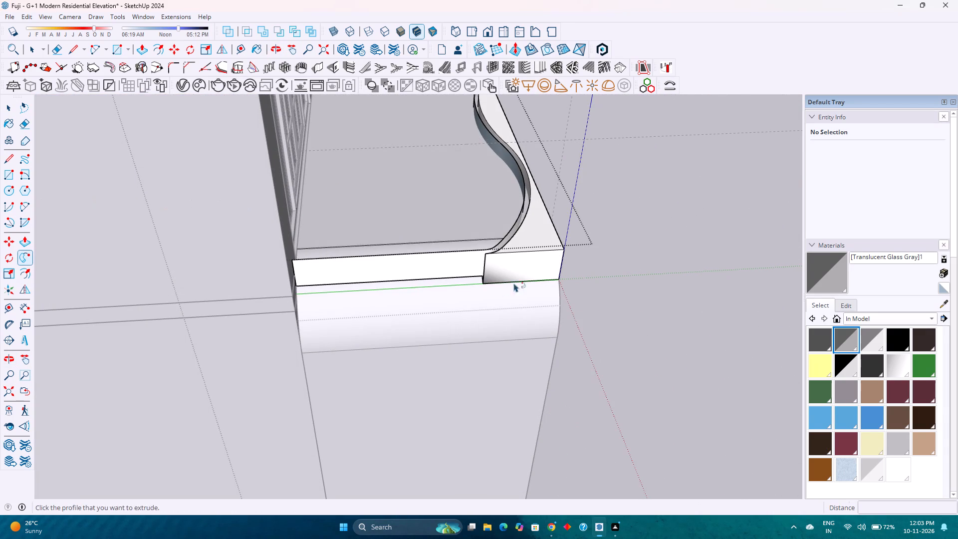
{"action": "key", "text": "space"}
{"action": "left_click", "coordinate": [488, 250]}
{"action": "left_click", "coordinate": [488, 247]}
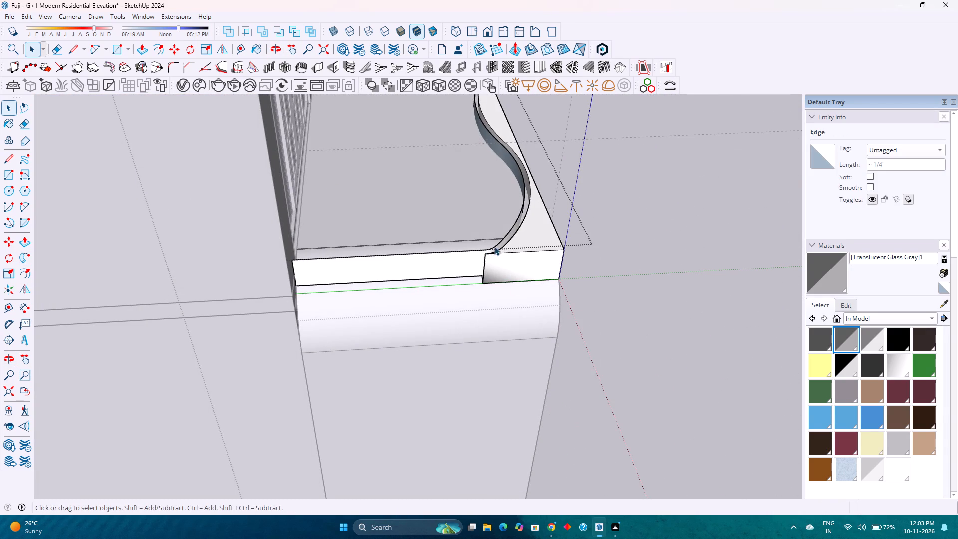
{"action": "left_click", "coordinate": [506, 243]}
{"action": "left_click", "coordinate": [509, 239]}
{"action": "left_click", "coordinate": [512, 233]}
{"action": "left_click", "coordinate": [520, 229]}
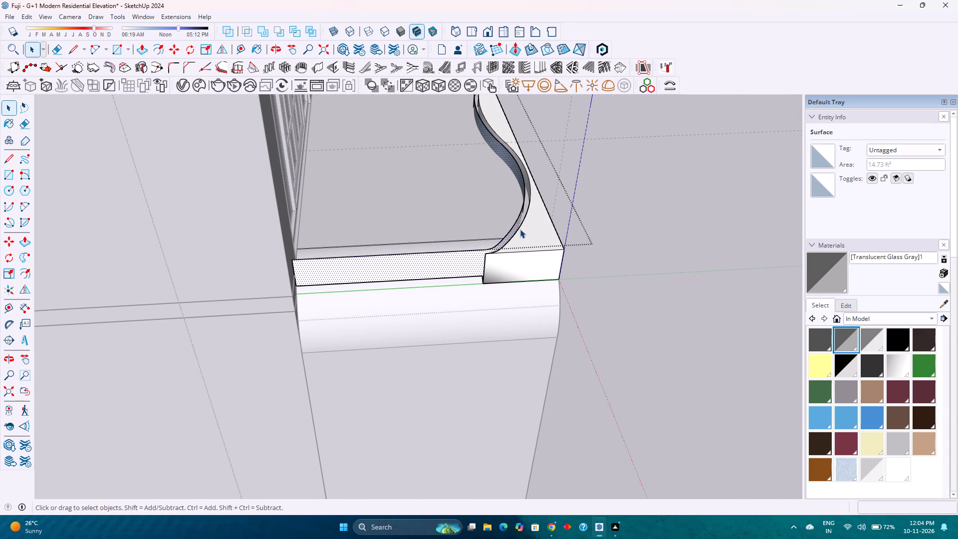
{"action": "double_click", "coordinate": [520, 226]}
Undo the sweep and the S-curve band edits, back to the raised parapet with straight inner edges.
{"action": "key", "text": "ctrl+z"}
{"action": "key", "text": "ctrl+z"}
{"action": "key", "text": "ctrl+z"}
{"action": "key", "text": "ctrl+z"}
{"action": "key", "text": "ctrl+z"}
{"action": "key", "text": "ctrl+z"}
{"action": "key", "text": "ctrl+z"}
{"action": "key", "text": "ctrl+z"}
{"action": "key", "text": "ctrl+z"}
{"action": "key", "text": "ctrl+z"}
{"action": "key", "text": "ctrl+z"}
{"action": "key", "text": "ctrl+z"}
{"action": "key", "text": "ctrl+z"}
{"action": "key", "text": "ctrl+z"}
{"action": "key", "text": "ctrl+z"}
{"action": "key", "text": "ctrl+z"}
{"action": "key", "text": "ctrl+z"}
{"action": "key", "text": "ctrl+z"}
{"action": "key", "text": "ctrl+z"}
{"action": "key", "text": "ctrl+z"}
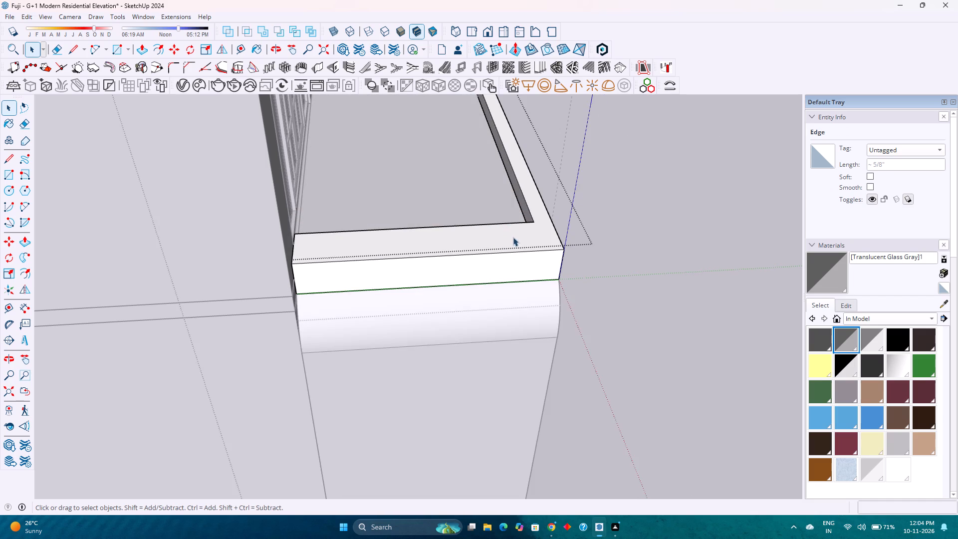
Undo the remaining raised parapet edits on the balcony, back to the thin slab without a parapet.
{"action": "scroll", "coordinate": [513, 237], "scroll_direction": "down", "scroll_amount": 4}
{"action": "middle_click_drag", "start_coordinate": [579, 270], "coordinate": [273, 278]}
{"action": "key", "text": "ctrl+z"}
{"action": "key", "text": "ctrl+z"}
{"action": "key", "text": "ctrl+z"}
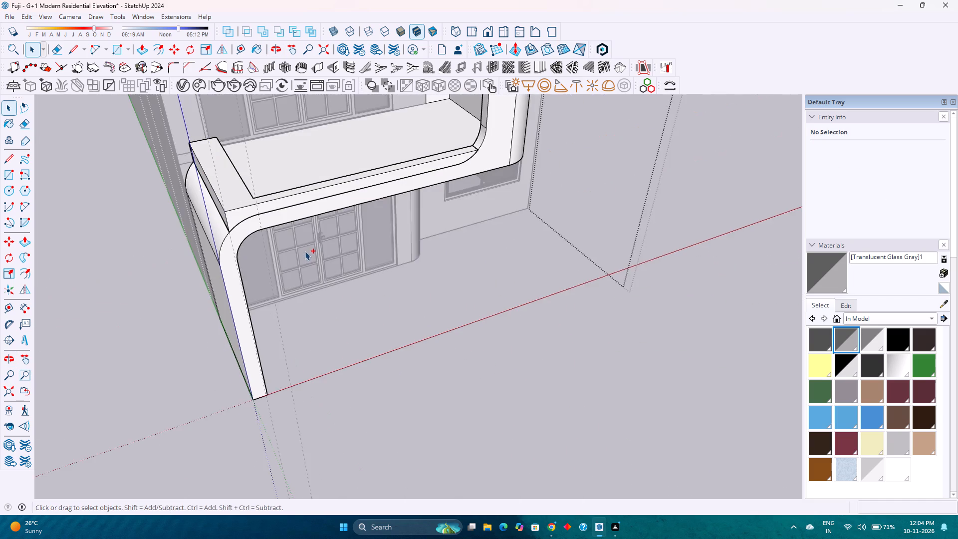
{"action": "key", "text": "ctrl+z"}
{"action": "key", "text": "ctrl+z"}
{"action": "key", "text": "ctrl+z"}
{"action": "key", "text": "ctrl+z"}
{"action": "key", "text": "ctrl+z"}
{"action": "key", "text": "ctrl+z"}
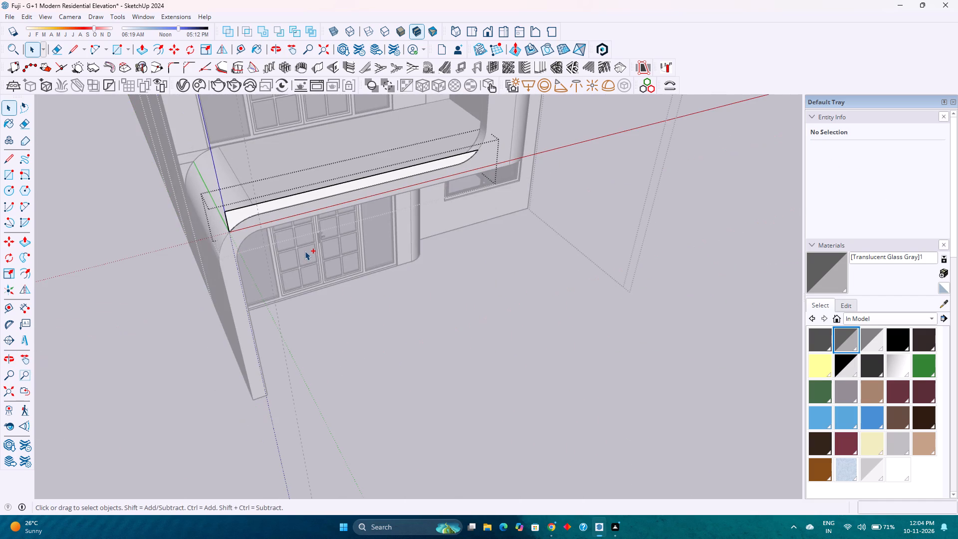
{"action": "key", "text": "ctrl+z"}
{"action": "key", "text": "ctrl+z"}
{"action": "key", "text": "ctrl+z"}
Close the group being edited and clear the selection, showing the whole house.
{"action": "scroll", "coordinate": [305, 251], "scroll_direction": "down", "scroll_amount": 3}
{"action": "middle_click_drag", "start_coordinate": [335, 265], "coordinate": [452, 387], "text": "shift"}
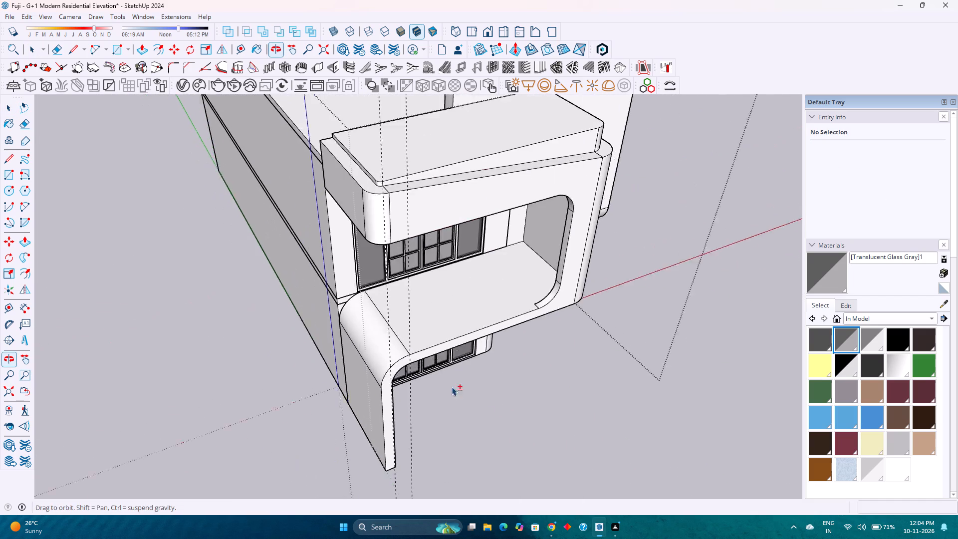
{"action": "middle_click_drag", "start_coordinate": [452, 387], "coordinate": [448, 380], "text": "shift"}
{"action": "middle_click_drag", "start_coordinate": [512, 418], "coordinate": [408, 360]}
{"action": "scroll", "coordinate": [383, 335], "scroll_direction": "down", "scroll_amount": 4}
{"action": "middle_click_drag", "start_coordinate": [477, 379], "coordinate": [321, 302]}
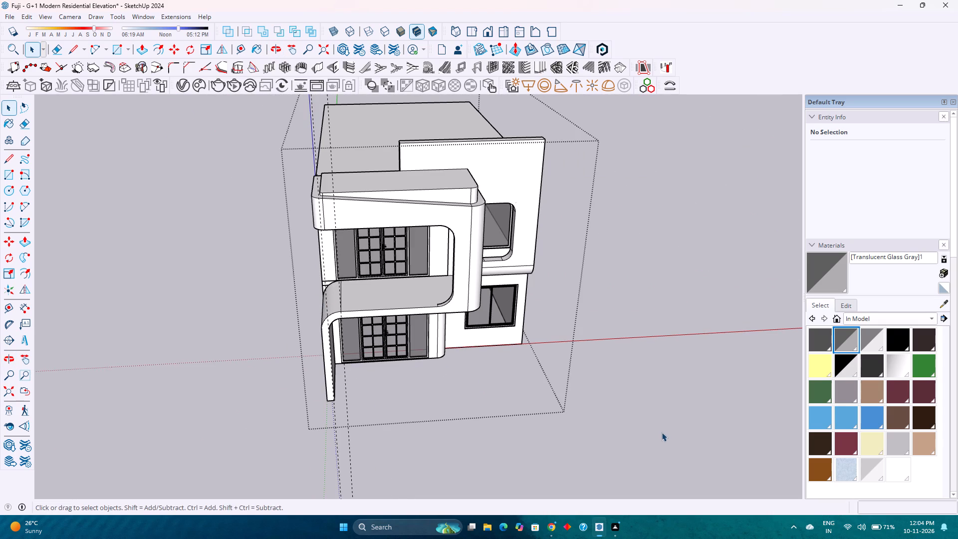
{"action": "scroll", "coordinate": [666, 432], "scroll_direction": "down", "scroll_amount": 1}
{"action": "left_click", "coordinate": [667, 433]}
{"action": "scroll", "coordinate": [637, 413], "scroll_direction": "up", "scroll_amount": 3}
{"action": "scroll", "coordinate": [542, 315], "scroll_direction": "down", "scroll_amount": 3}
{"action": "scroll", "coordinate": [533, 319], "scroll_direction": "up", "scroll_amount": 1}
{"action": "left_click", "coordinate": [535, 320]}
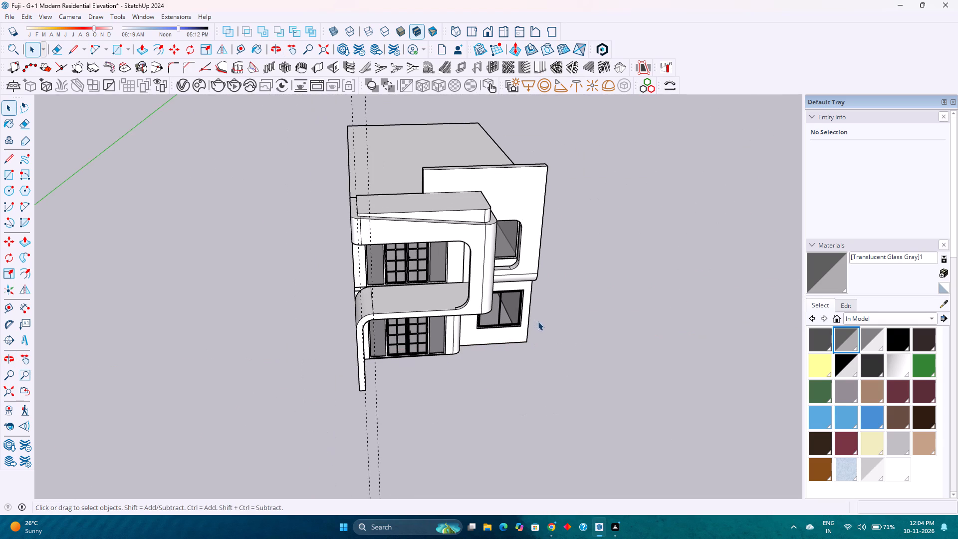
Delete all construction guides from the model.
{"action": "middle_click_drag", "start_coordinate": [587, 333], "coordinate": [423, 257]}
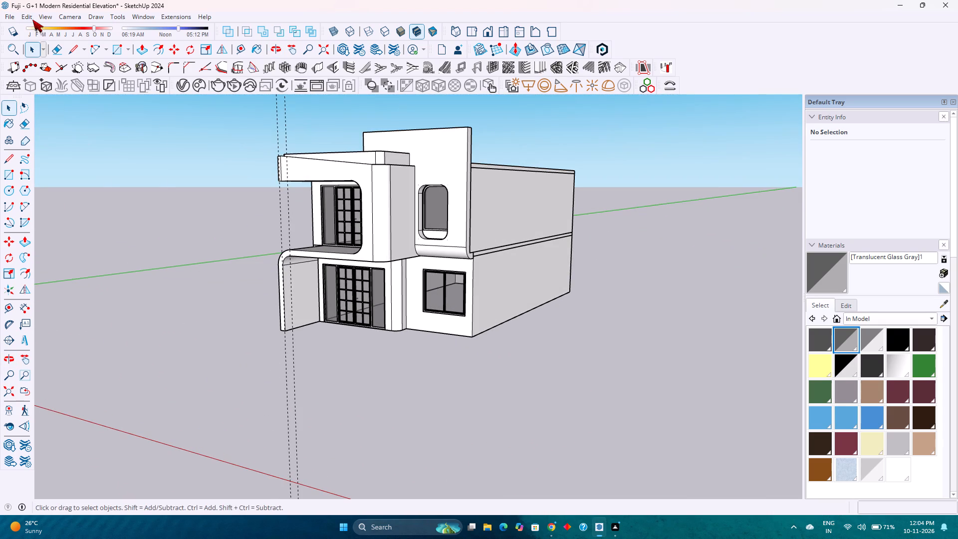
{"action": "left_click", "coordinate": [32, 19]}
{"action": "left_click", "coordinate": [55, 114]}
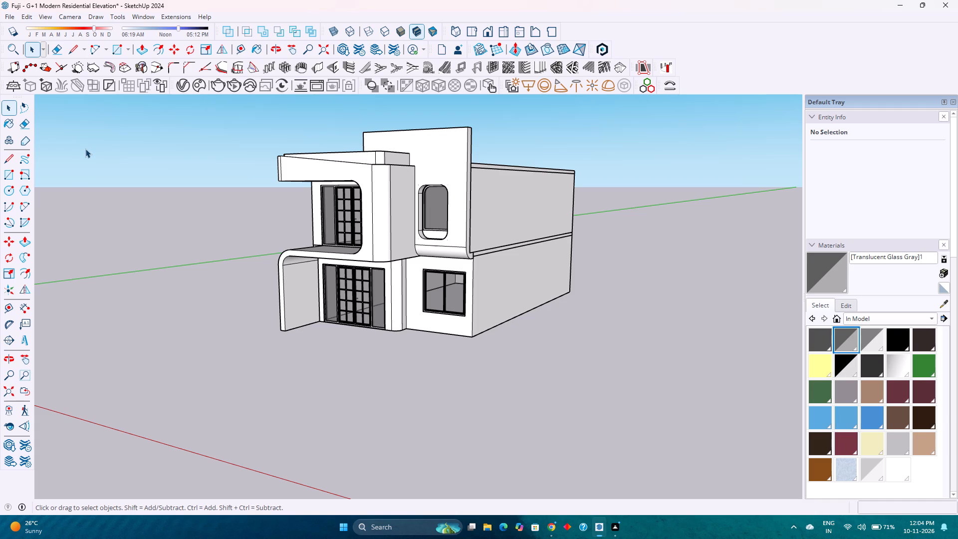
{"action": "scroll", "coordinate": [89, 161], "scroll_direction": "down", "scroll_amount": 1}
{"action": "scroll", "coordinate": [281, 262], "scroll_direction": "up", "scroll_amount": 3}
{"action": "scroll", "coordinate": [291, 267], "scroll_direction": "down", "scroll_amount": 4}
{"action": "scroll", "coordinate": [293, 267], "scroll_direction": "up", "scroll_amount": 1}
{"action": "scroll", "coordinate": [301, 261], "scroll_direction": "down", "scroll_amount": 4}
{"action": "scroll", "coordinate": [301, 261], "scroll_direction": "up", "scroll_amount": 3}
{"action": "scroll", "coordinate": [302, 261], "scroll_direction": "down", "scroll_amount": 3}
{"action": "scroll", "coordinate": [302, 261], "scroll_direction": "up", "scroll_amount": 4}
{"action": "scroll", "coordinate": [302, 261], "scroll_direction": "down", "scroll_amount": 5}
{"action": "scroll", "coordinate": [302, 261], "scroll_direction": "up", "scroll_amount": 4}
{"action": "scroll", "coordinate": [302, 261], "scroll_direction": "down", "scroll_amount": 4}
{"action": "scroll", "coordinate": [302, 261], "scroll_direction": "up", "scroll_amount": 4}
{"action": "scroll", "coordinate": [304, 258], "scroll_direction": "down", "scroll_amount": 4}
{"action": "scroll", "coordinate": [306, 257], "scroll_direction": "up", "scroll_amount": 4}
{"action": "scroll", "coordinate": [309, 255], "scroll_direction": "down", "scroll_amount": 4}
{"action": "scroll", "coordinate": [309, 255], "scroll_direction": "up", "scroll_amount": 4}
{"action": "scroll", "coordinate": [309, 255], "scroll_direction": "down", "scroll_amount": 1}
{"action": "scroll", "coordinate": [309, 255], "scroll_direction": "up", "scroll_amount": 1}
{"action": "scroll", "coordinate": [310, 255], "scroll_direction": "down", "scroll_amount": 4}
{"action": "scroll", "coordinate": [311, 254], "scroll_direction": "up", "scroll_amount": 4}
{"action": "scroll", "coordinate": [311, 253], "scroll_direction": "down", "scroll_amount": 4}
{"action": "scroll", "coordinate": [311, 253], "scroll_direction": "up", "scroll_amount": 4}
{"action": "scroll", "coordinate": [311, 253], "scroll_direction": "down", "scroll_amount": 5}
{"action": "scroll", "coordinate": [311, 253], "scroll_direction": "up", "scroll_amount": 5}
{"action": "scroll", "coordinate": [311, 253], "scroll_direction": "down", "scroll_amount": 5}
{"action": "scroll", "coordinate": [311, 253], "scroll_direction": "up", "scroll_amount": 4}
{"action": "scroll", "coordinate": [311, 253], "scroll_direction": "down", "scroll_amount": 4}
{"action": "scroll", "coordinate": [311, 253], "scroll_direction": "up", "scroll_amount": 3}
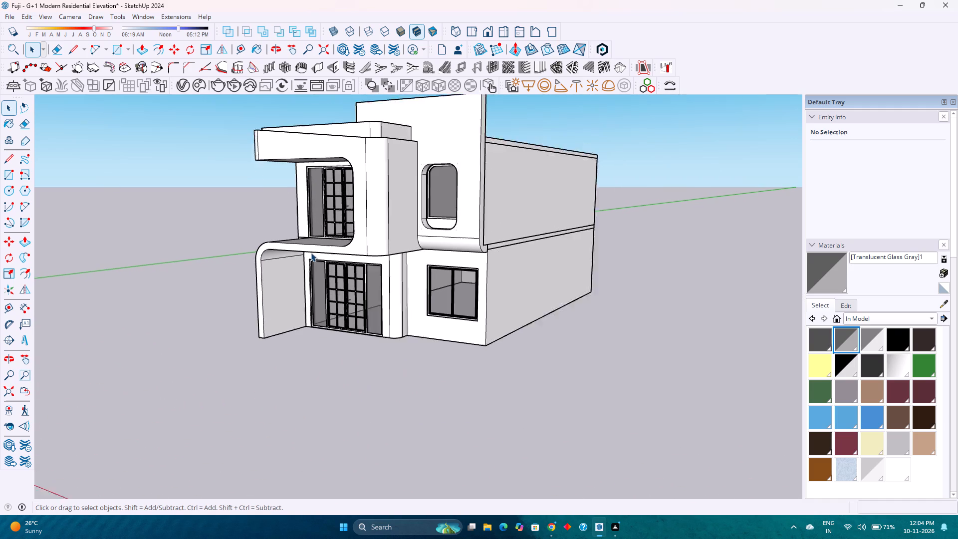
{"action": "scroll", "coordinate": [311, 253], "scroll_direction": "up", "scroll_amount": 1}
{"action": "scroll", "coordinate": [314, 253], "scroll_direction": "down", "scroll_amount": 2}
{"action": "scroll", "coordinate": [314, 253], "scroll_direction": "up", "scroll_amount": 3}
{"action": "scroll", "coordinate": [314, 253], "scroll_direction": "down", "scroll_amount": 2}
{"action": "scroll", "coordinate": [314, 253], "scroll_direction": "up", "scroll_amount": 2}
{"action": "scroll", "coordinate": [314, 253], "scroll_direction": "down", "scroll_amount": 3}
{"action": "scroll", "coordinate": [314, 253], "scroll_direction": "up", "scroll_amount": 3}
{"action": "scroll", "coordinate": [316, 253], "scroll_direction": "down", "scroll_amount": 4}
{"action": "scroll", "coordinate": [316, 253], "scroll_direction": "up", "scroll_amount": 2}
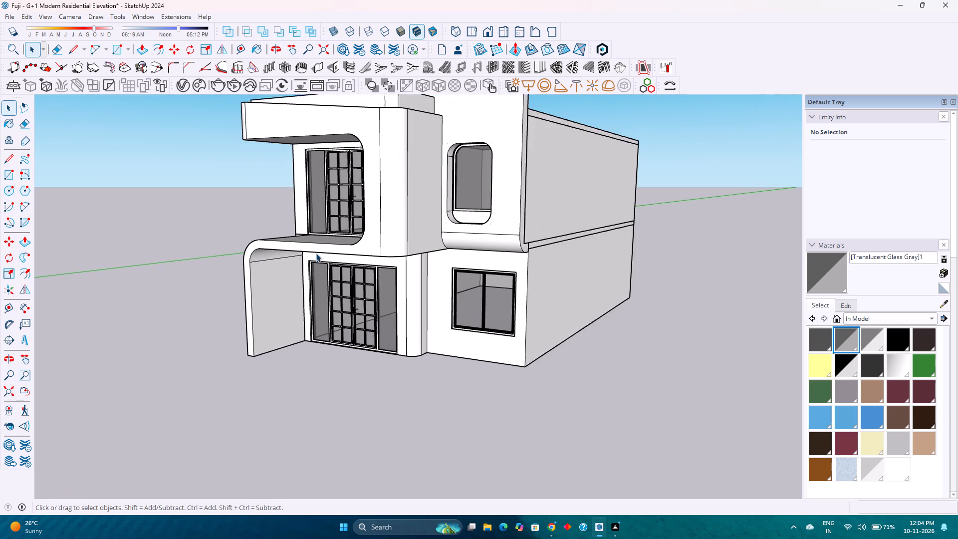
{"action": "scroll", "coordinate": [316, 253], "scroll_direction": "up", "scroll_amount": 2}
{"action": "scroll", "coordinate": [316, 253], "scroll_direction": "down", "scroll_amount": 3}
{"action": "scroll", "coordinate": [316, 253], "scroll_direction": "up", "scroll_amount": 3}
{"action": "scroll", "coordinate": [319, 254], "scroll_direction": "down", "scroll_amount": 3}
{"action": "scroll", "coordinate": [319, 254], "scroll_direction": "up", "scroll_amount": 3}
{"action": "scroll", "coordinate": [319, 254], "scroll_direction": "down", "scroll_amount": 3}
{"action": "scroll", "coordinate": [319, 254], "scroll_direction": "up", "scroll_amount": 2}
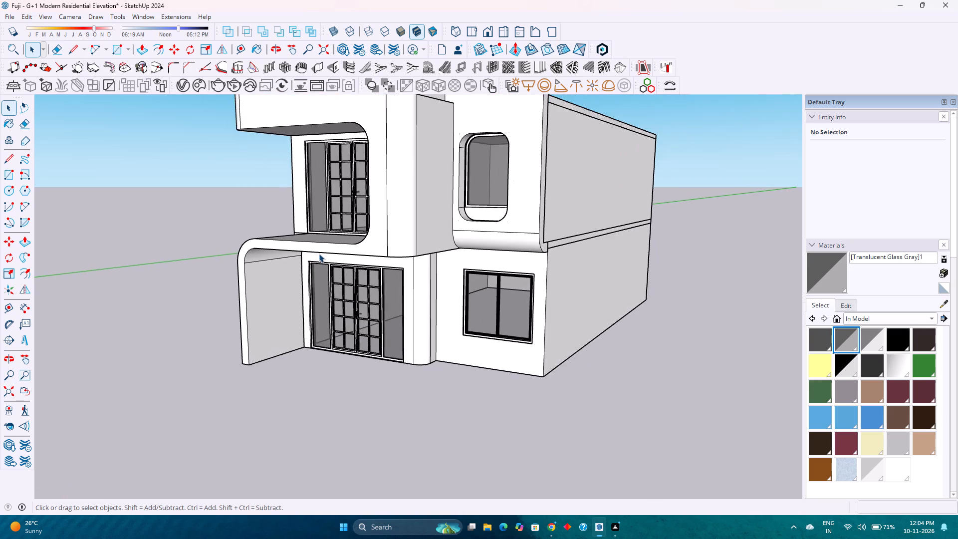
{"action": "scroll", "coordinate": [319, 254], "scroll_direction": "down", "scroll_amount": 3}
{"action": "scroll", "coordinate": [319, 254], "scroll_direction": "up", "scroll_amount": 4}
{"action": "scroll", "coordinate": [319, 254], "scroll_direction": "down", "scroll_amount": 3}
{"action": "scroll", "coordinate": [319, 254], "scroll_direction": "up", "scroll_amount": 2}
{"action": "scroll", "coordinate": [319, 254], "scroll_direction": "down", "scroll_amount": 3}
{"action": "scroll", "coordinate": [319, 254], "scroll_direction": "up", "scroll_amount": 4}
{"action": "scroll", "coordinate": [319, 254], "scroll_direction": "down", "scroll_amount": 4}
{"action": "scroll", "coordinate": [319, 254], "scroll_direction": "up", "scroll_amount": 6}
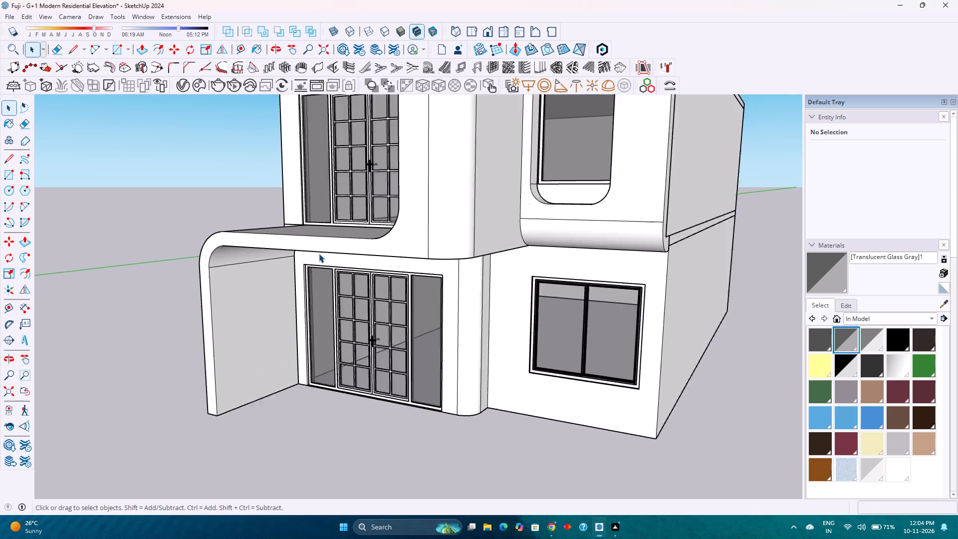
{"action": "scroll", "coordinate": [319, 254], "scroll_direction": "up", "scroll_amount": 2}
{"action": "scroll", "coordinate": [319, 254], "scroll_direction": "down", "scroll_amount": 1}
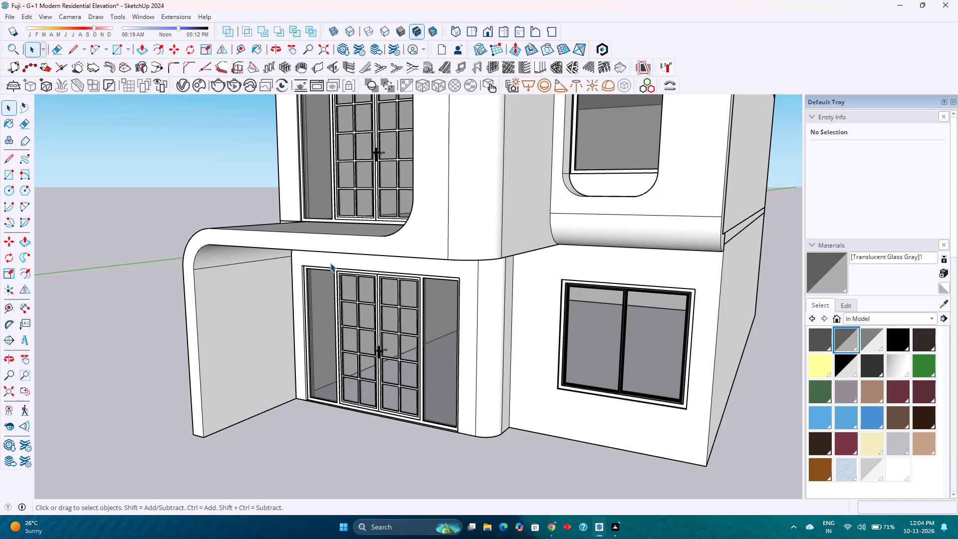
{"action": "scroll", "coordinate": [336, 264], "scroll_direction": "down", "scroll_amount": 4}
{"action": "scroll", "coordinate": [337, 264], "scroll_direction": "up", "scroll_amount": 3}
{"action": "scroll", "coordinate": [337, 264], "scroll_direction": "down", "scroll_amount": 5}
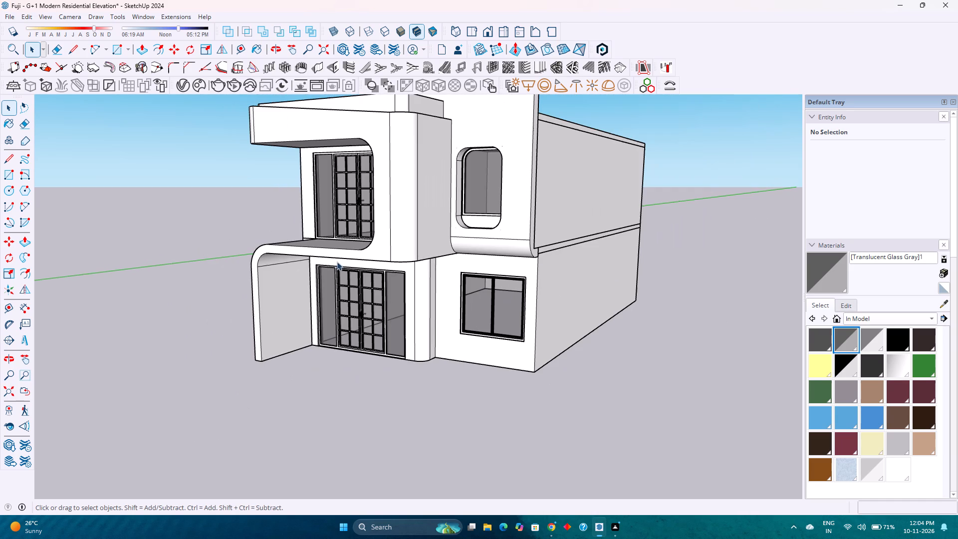
Open the Asian Paints Chromatics material collection.
{"action": "left_click", "coordinate": [917, 320]}
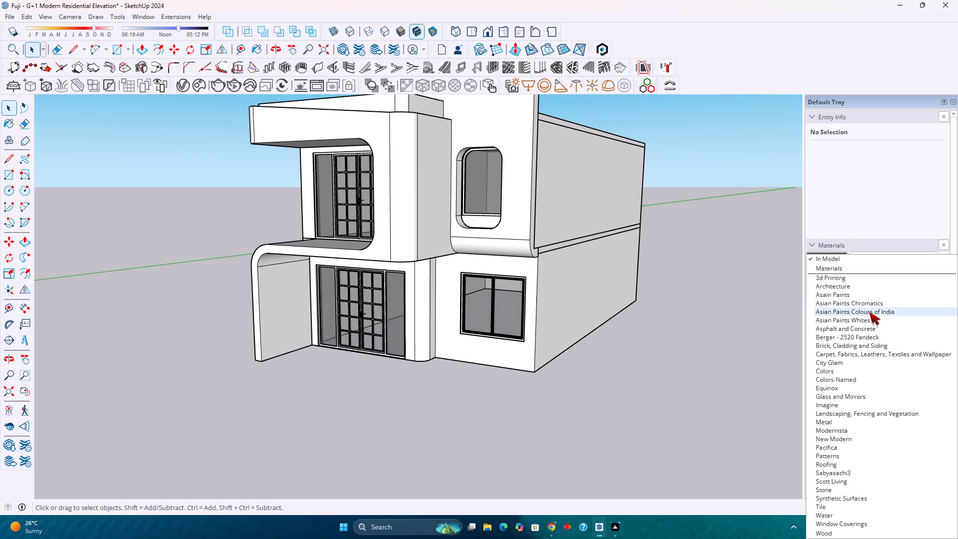
{"action": "left_click", "coordinate": [869, 306]}
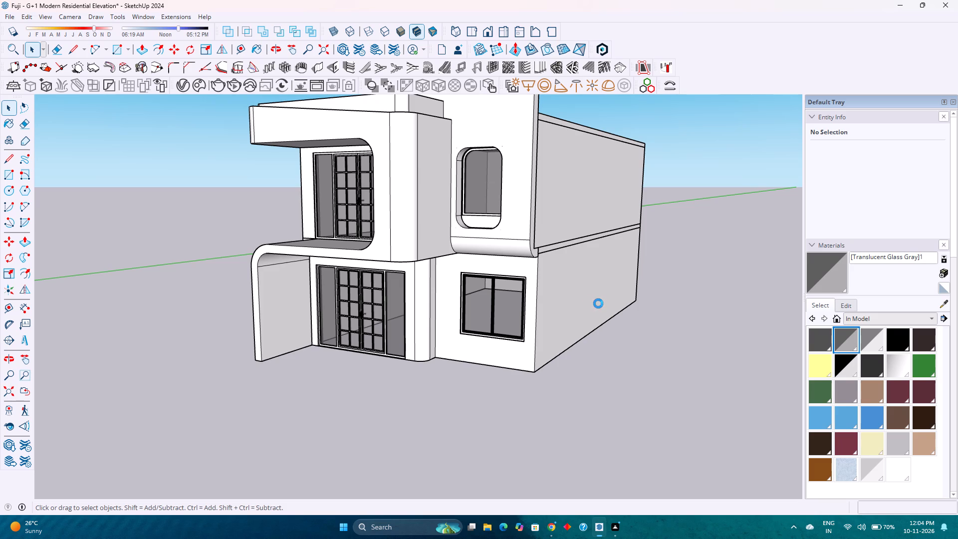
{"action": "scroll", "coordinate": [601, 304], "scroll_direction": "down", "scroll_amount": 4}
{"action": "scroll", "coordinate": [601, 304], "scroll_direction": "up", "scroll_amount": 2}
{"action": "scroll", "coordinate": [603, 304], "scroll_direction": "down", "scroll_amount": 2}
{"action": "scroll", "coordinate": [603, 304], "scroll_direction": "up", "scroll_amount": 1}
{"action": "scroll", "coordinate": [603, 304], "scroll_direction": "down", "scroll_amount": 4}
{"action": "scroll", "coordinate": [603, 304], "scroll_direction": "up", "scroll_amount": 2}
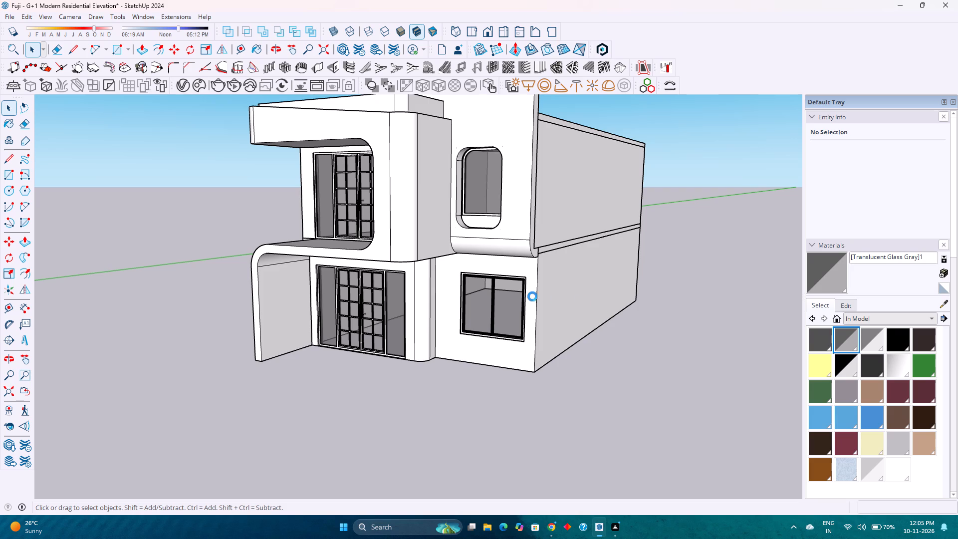
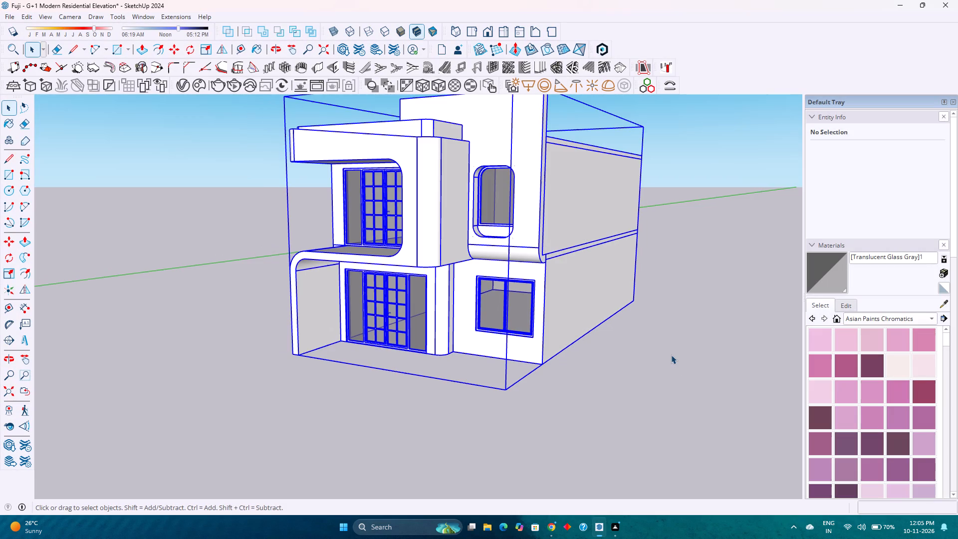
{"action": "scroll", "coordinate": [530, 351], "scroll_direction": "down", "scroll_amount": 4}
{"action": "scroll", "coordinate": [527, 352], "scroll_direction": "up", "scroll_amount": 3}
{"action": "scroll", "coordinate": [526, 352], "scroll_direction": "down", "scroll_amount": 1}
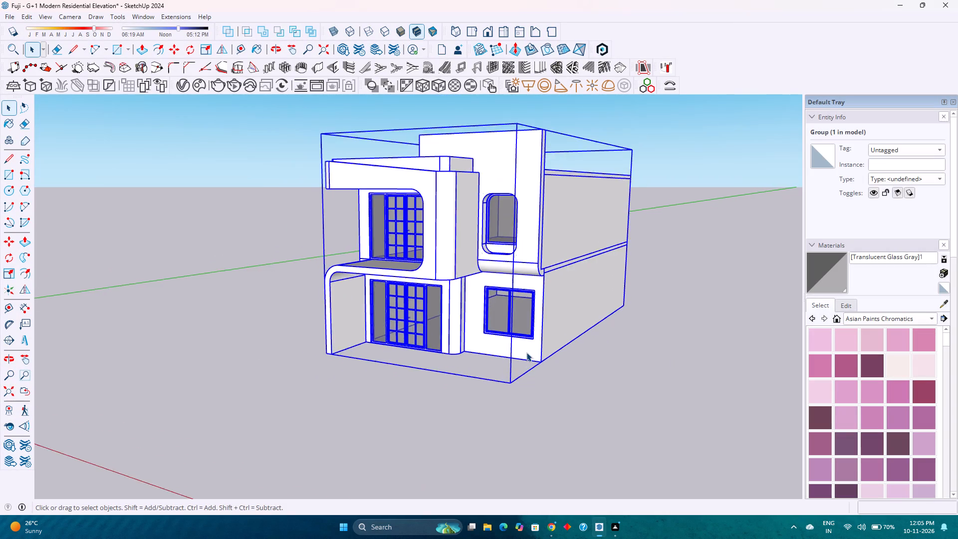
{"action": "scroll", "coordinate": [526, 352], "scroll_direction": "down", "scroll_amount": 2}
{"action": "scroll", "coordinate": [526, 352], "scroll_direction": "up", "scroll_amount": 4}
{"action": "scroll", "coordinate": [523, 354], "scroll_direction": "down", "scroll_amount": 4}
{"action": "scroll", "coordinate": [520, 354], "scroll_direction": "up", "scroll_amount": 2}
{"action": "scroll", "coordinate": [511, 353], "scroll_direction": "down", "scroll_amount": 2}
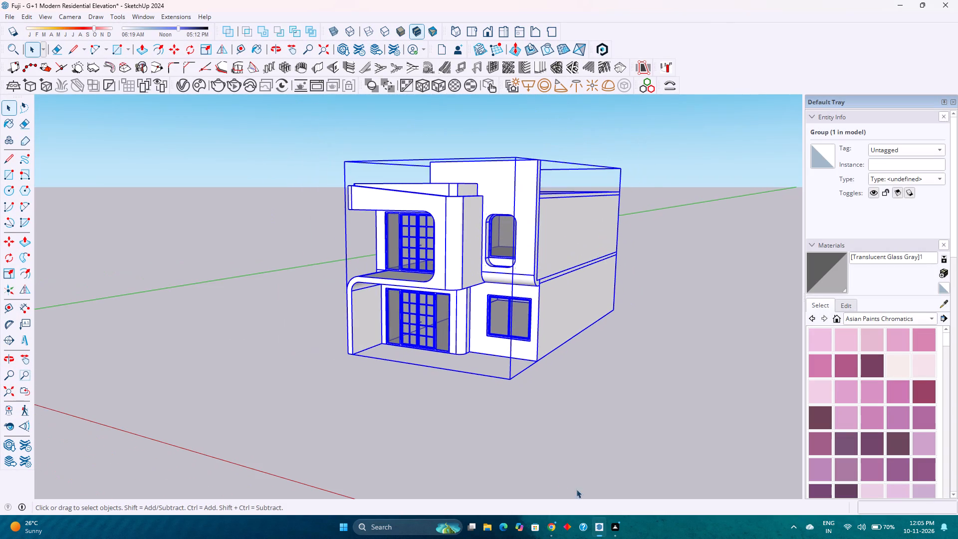
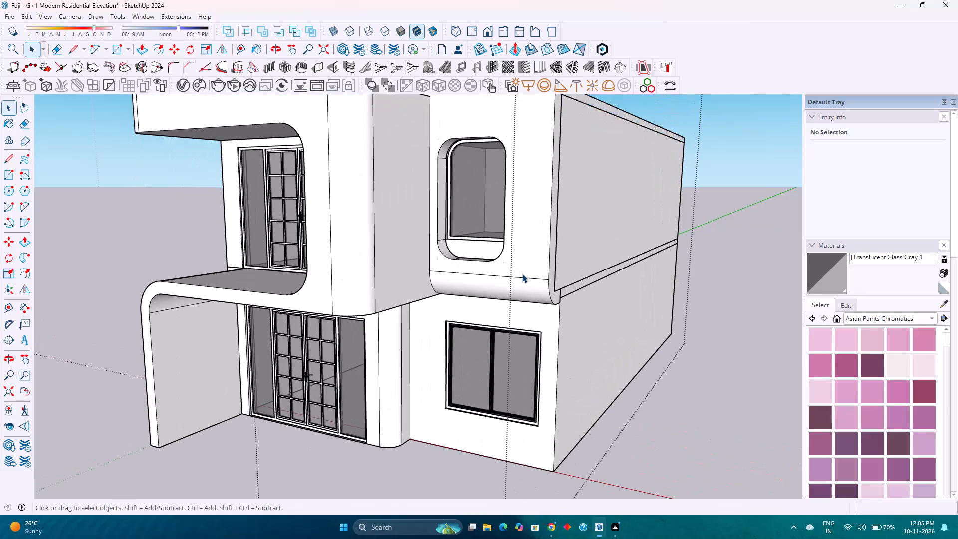
Examine the house's front elevation, balcony frame, roof slab and long side wall from several angles and distances.
{"action": "scroll", "coordinate": [522, 274], "scroll_direction": "down", "scroll_amount": 3}
{"action": "scroll", "coordinate": [522, 274], "scroll_direction": "up", "scroll_amount": 3}
{"action": "scroll", "coordinate": [522, 274], "scroll_direction": "down", "scroll_amount": 3}
{"action": "scroll", "coordinate": [522, 274], "scroll_direction": "up", "scroll_amount": 3}
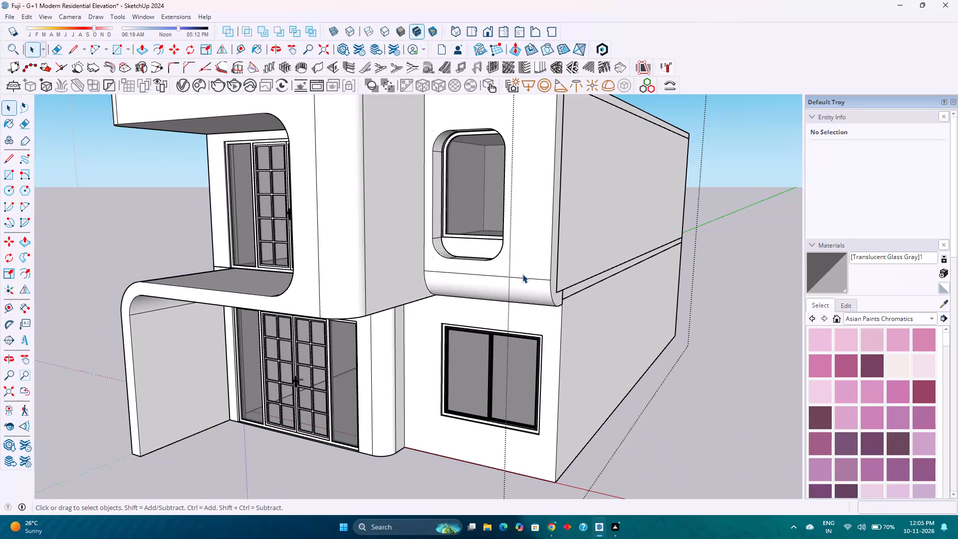
{"action": "scroll", "coordinate": [524, 276], "scroll_direction": "down", "scroll_amount": 3}
{"action": "scroll", "coordinate": [526, 277], "scroll_direction": "up", "scroll_amount": 4}
{"action": "scroll", "coordinate": [526, 277], "scroll_direction": "down", "scroll_amount": 4}
{"action": "scroll", "coordinate": [526, 277], "scroll_direction": "up", "scroll_amount": 1}
{"action": "scroll", "coordinate": [526, 277], "scroll_direction": "down", "scroll_amount": 7}
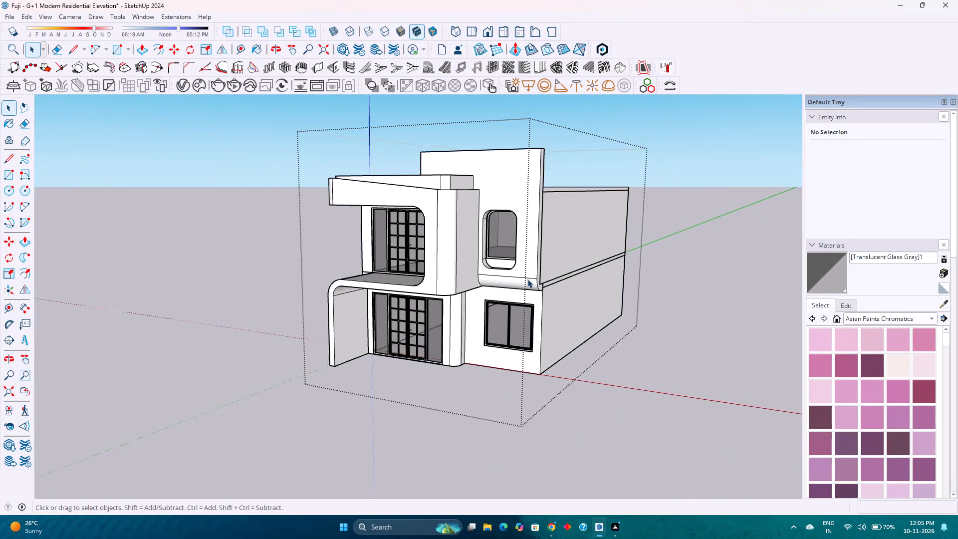
{"action": "scroll", "coordinate": [527, 279], "scroll_direction": "down", "scroll_amount": 2}
{"action": "scroll", "coordinate": [598, 155], "scroll_direction": "up", "scroll_amount": 6}
{"action": "middle_click_drag", "start_coordinate": [454, 343], "coordinate": [545, 274]}
{"action": "scroll", "coordinate": [547, 274], "scroll_direction": "up", "scroll_amount": 1}
{"action": "scroll", "coordinate": [549, 273], "scroll_direction": "down", "scroll_amount": 4}
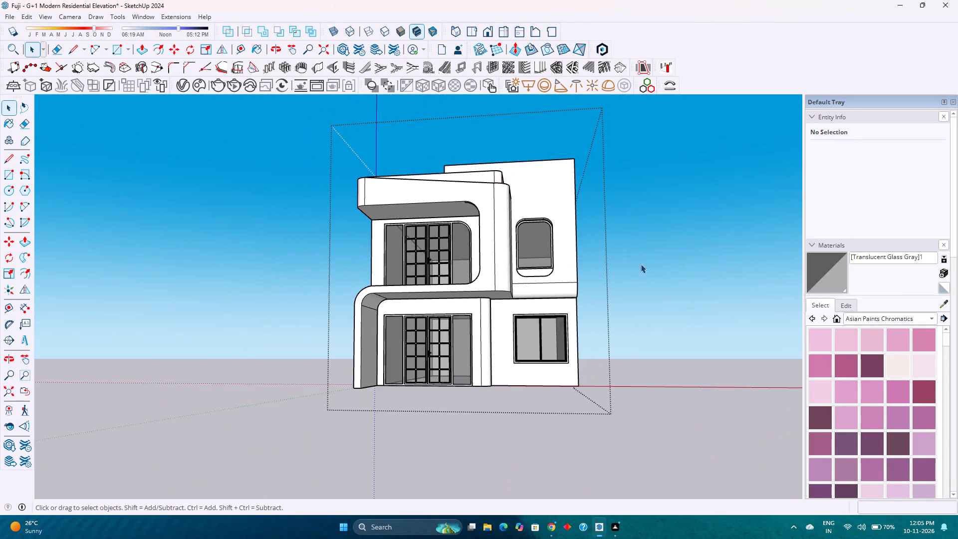
{"action": "middle_click_drag", "start_coordinate": [648, 264], "coordinate": [379, 384]}
{"action": "scroll", "coordinate": [380, 381], "scroll_direction": "down", "scroll_amount": 4}
{"action": "middle_click_drag", "start_coordinate": [377, 381], "coordinate": [378, 350]}
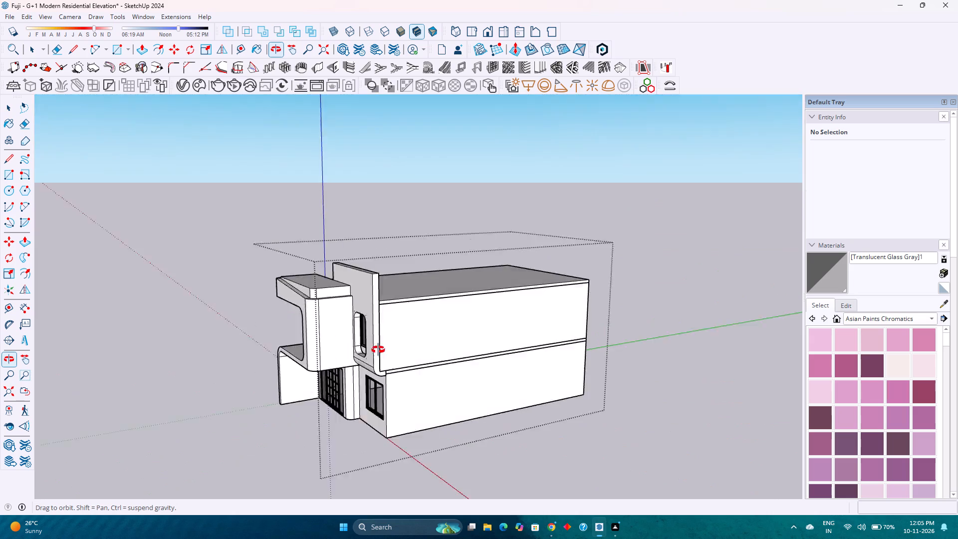
{"action": "middle_click_drag", "start_coordinate": [378, 350], "coordinate": [510, 400]}
{"action": "scroll", "coordinate": [401, 392], "scroll_direction": "up", "scroll_amount": 3}
{"action": "scroll", "coordinate": [401, 392], "scroll_direction": "down", "scroll_amount": 3}
{"action": "scroll", "coordinate": [401, 392], "scroll_direction": "up", "scroll_amount": 3}
{"action": "scroll", "coordinate": [401, 392], "scroll_direction": "down", "scroll_amount": 2}
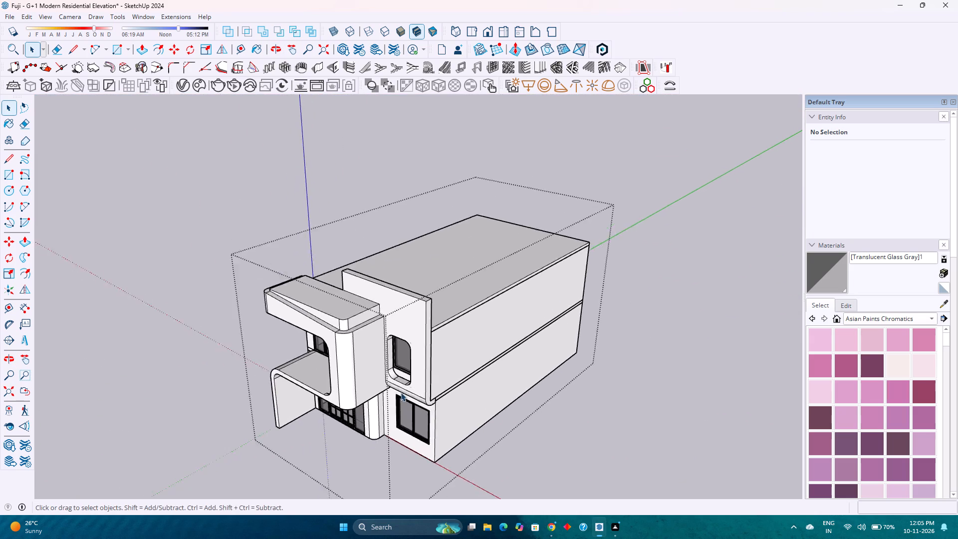
{"action": "scroll", "coordinate": [401, 392], "scroll_direction": "up", "scroll_amount": 3}
{"action": "scroll", "coordinate": [401, 392], "scroll_direction": "down", "scroll_amount": 3}
{"action": "scroll", "coordinate": [401, 392], "scroll_direction": "up", "scroll_amount": 3}
{"action": "scroll", "coordinate": [401, 392], "scroll_direction": "down", "scroll_amount": 4}
{"action": "scroll", "coordinate": [401, 391], "scroll_direction": "up", "scroll_amount": 3}
{"action": "scroll", "coordinate": [401, 390], "scroll_direction": "down", "scroll_amount": 4}
{"action": "scroll", "coordinate": [401, 390], "scroll_direction": "up", "scroll_amount": 7}
{"action": "scroll", "coordinate": [396, 376], "scroll_direction": "down", "scroll_amount": 4}
{"action": "scroll", "coordinate": [396, 376], "scroll_direction": "up", "scroll_amount": 4}
{"action": "scroll", "coordinate": [396, 376], "scroll_direction": "down", "scroll_amount": 4}
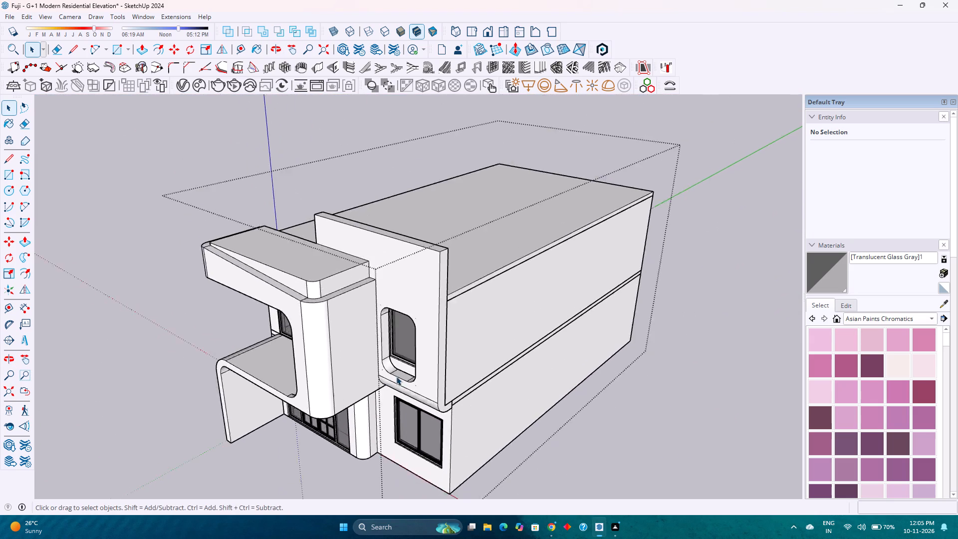
{"action": "scroll", "coordinate": [396, 376], "scroll_direction": "up", "scroll_amount": 3}
{"action": "scroll", "coordinate": [396, 376], "scroll_direction": "down", "scroll_amount": 3}
{"action": "scroll", "coordinate": [396, 376], "scroll_direction": "up", "scroll_amount": 3}
{"action": "scroll", "coordinate": [396, 376], "scroll_direction": "down", "scroll_amount": 3}
{"action": "scroll", "coordinate": [396, 376], "scroll_direction": "up", "scroll_amount": 4}
{"action": "scroll", "coordinate": [396, 376], "scroll_direction": "down", "scroll_amount": 4}
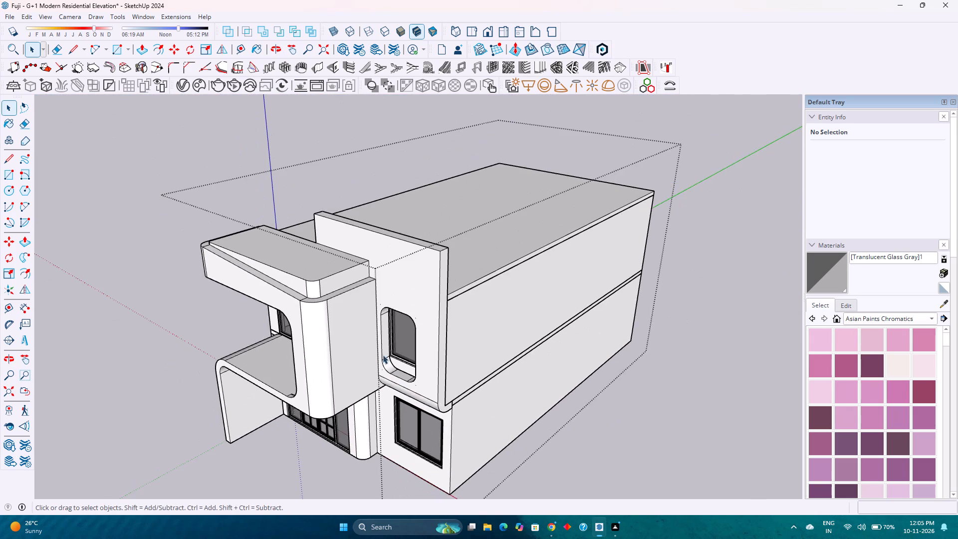
{"action": "scroll", "coordinate": [321, 277], "scroll_direction": "up", "scroll_amount": 3}
{"action": "middle_click_drag", "start_coordinate": [319, 304], "coordinate": [542, 192]}
{"action": "scroll", "coordinate": [531, 198], "scroll_direction": "up", "scroll_amount": 3}
{"action": "scroll", "coordinate": [531, 200], "scroll_direction": "down", "scroll_amount": 3}
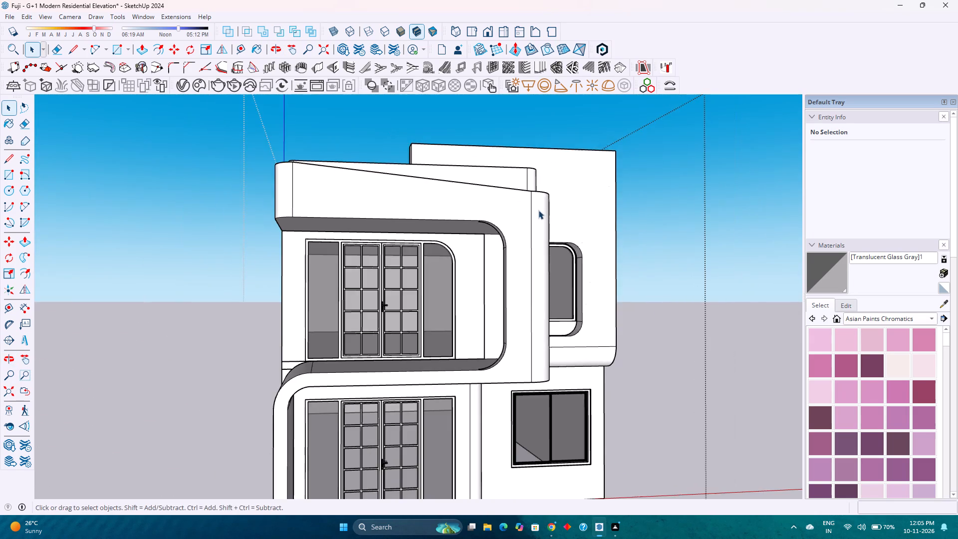
{"action": "middle_click_drag", "start_coordinate": [544, 220], "coordinate": [464, 236]}
{"action": "scroll", "coordinate": [464, 236], "scroll_direction": "down", "scroll_amount": 7}
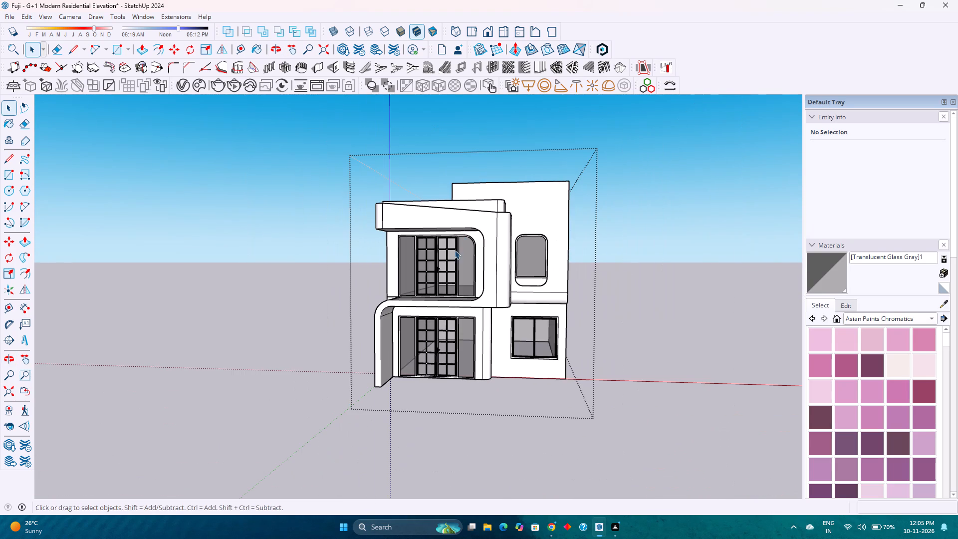
{"action": "scroll", "coordinate": [517, 221], "scroll_direction": "up", "scroll_amount": 3}
{"action": "scroll", "coordinate": [515, 221], "scroll_direction": "down", "scroll_amount": 3}
{"action": "middle_click_drag", "start_coordinate": [480, 235], "coordinate": [504, 230]}
{"action": "middle_click_drag", "start_coordinate": [504, 230], "coordinate": [510, 233]}
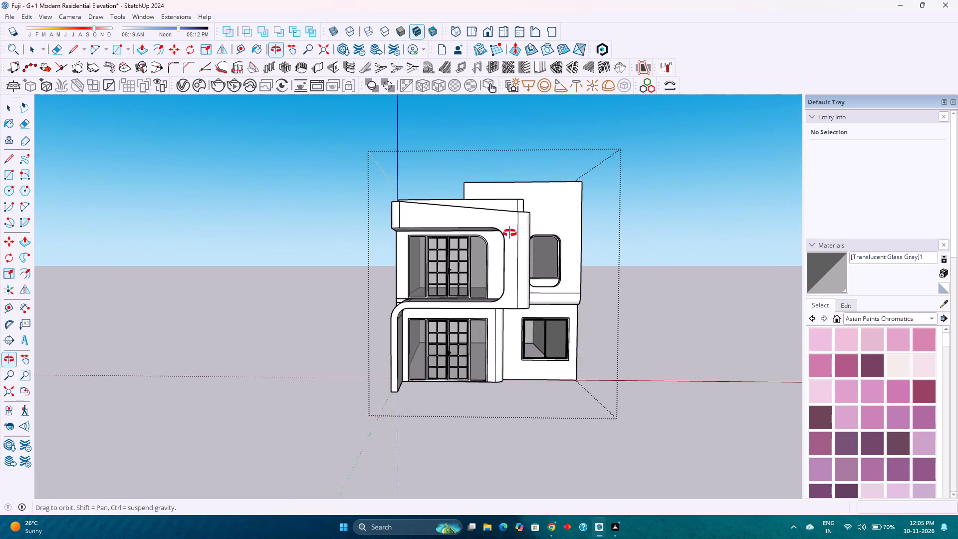
{"action": "middle_click_drag", "start_coordinate": [510, 233], "coordinate": [515, 237]}
{"action": "scroll", "coordinate": [512, 237], "scroll_direction": "up", "scroll_amount": 4}
{"action": "scroll", "coordinate": [512, 237], "scroll_direction": "down", "scroll_amount": 4}
{"action": "scroll", "coordinate": [512, 237], "scroll_direction": "up", "scroll_amount": 4}
{"action": "scroll", "coordinate": [512, 237], "scroll_direction": "down", "scroll_amount": 3}
{"action": "scroll", "coordinate": [512, 237], "scroll_direction": "up", "scroll_amount": 2}
{"action": "scroll", "coordinate": [511, 237], "scroll_direction": "down", "scroll_amount": 3}
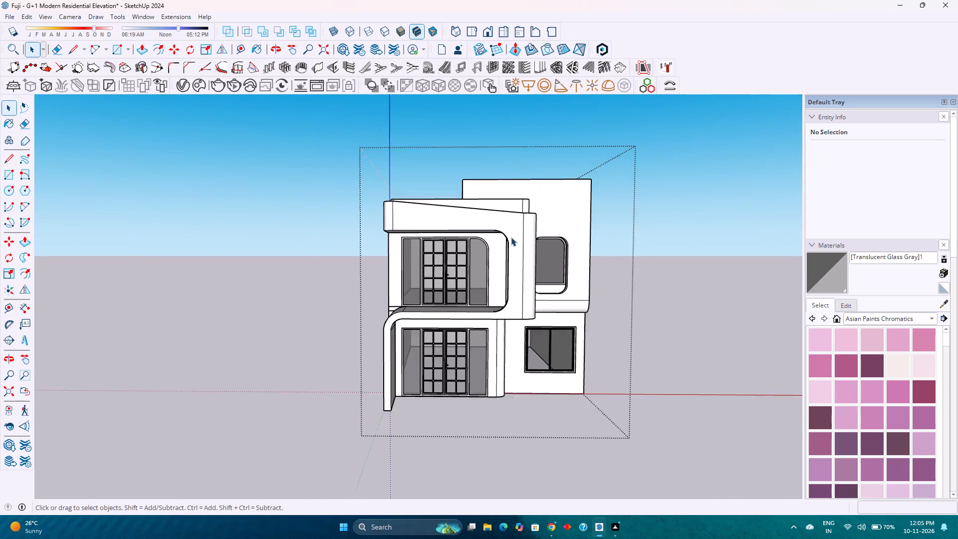
{"action": "scroll", "coordinate": [511, 237], "scroll_direction": "up", "scroll_amount": 3}
{"action": "scroll", "coordinate": [510, 234], "scroll_direction": "down", "scroll_amount": 1}
{"action": "scroll", "coordinate": [510, 234], "scroll_direction": "up", "scroll_amount": 1}
{"action": "scroll", "coordinate": [510, 233], "scroll_direction": "down", "scroll_amount": 4}
{"action": "scroll", "coordinate": [510, 233], "scroll_direction": "up", "scroll_amount": 3}
{"action": "scroll", "coordinate": [510, 233], "scroll_direction": "down", "scroll_amount": 2}
{"action": "scroll", "coordinate": [510, 233], "scroll_direction": "up", "scroll_amount": 2}
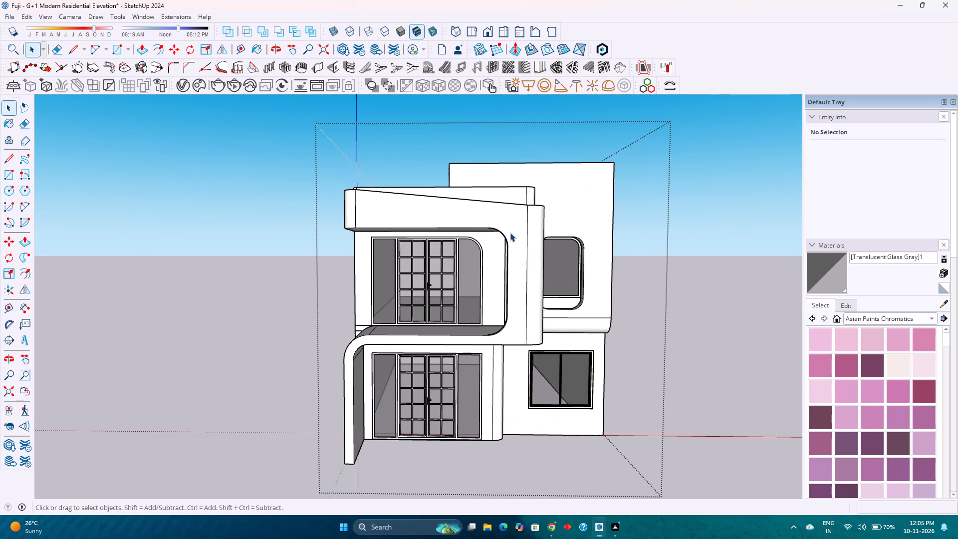
{"action": "scroll", "coordinate": [510, 233], "scroll_direction": "down", "scroll_amount": 1}
{"action": "scroll", "coordinate": [510, 233], "scroll_direction": "up", "scroll_amount": 3}
{"action": "middle_click_drag", "start_coordinate": [511, 227], "coordinate": [530, 356]}
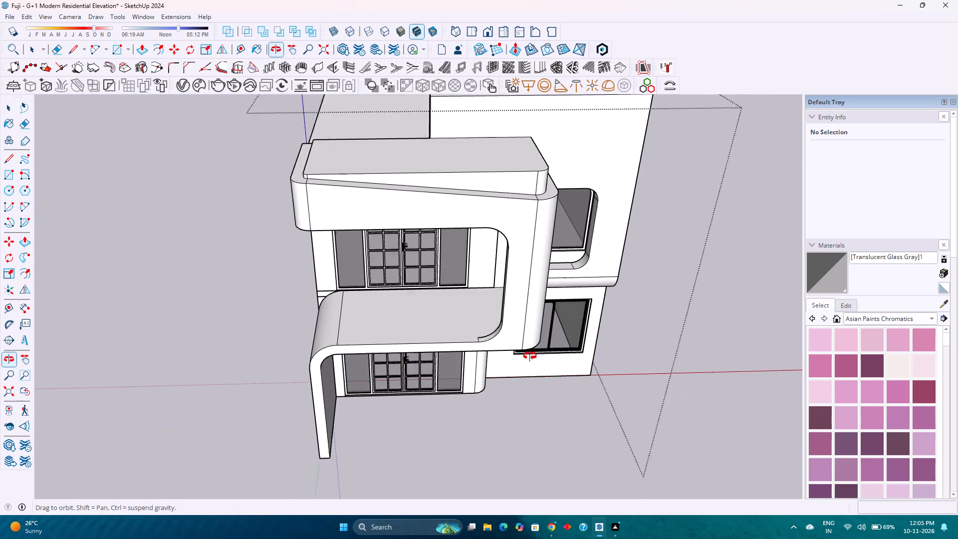
{"action": "middle_click_drag", "start_coordinate": [530, 356], "coordinate": [530, 356]}
{"action": "scroll", "coordinate": [540, 224], "scroll_direction": "up", "scroll_amount": 7}
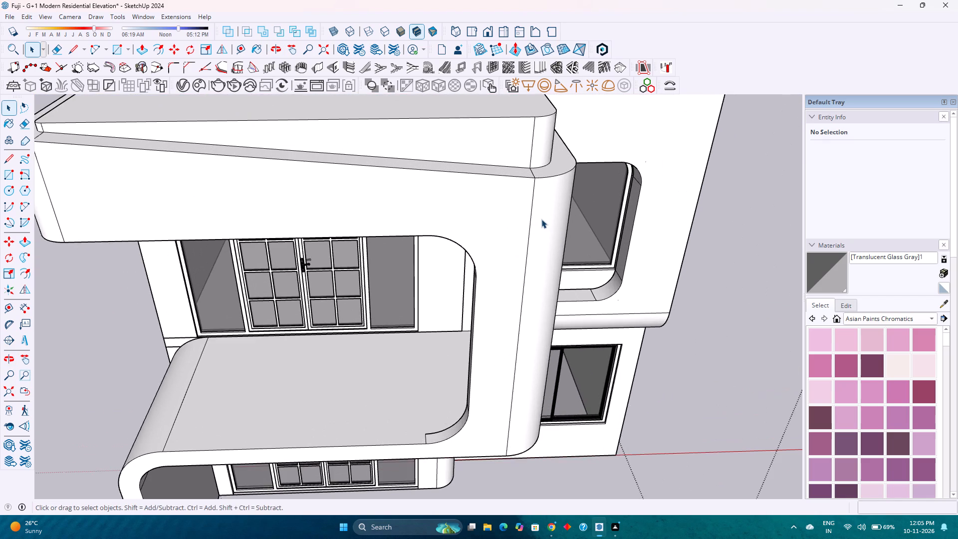
{"action": "scroll", "coordinate": [541, 219], "scroll_direction": "up", "scroll_amount": 3}
{"action": "scroll", "coordinate": [453, 262], "scroll_direction": "down", "scroll_amount": 5}
{"action": "middle_click_drag", "start_coordinate": [497, 312], "coordinate": [414, 270]}
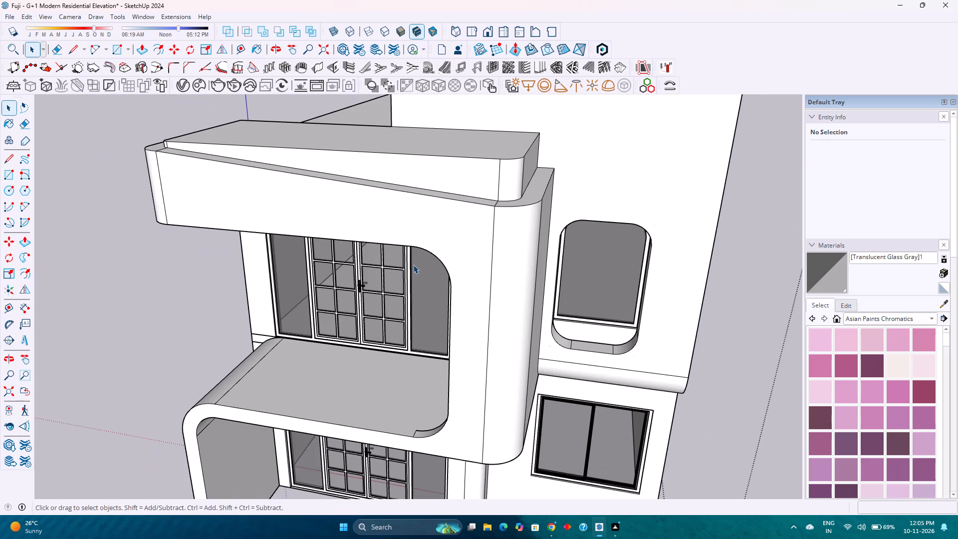
{"action": "scroll", "coordinate": [409, 234], "scroll_direction": "down", "scroll_amount": 7}
{"action": "scroll", "coordinate": [529, 284], "scroll_direction": "down", "scroll_amount": 1}
{"action": "middle_click_drag", "start_coordinate": [557, 290], "coordinate": [378, 230]}
Draw a 6" by 6" rectangle on the ground in front of the house's window-side corner.
{"action": "left_click", "coordinate": [117, 48]}
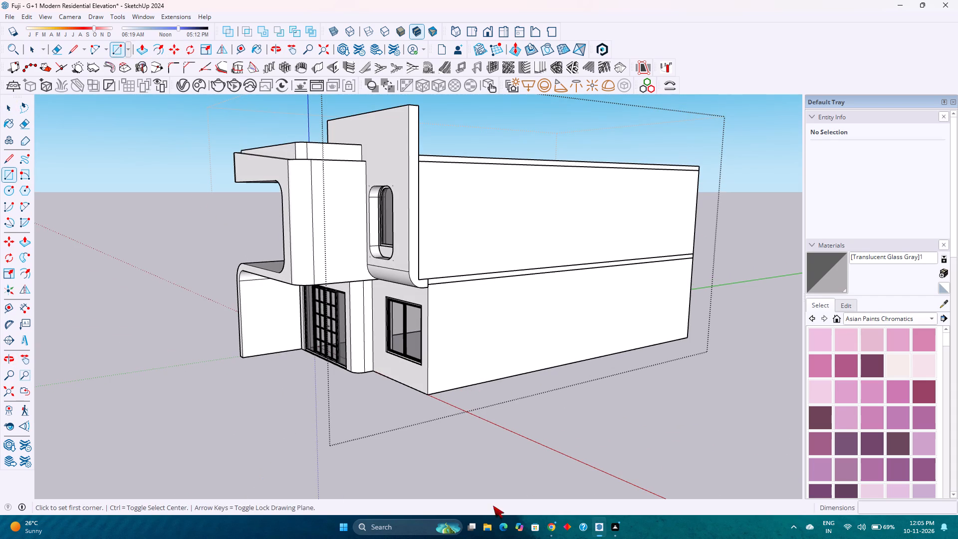
{"action": "scroll", "coordinate": [493, 444], "scroll_direction": "down", "scroll_amount": 3}
{"action": "left_click", "coordinate": [442, 467]}
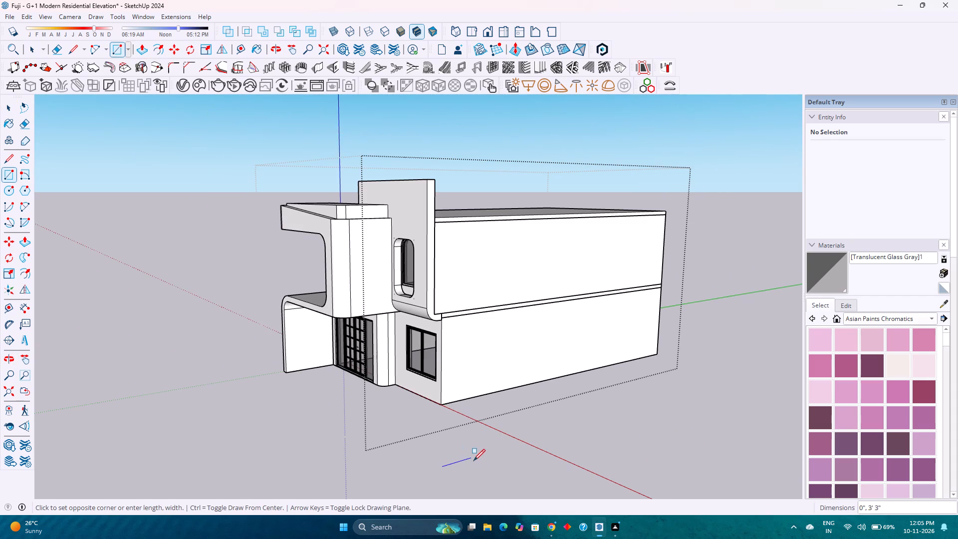
{"action": "type", "text": "6,6"}
{"action": "key", "text": "Return"}
{"action": "key", "text": "space"}
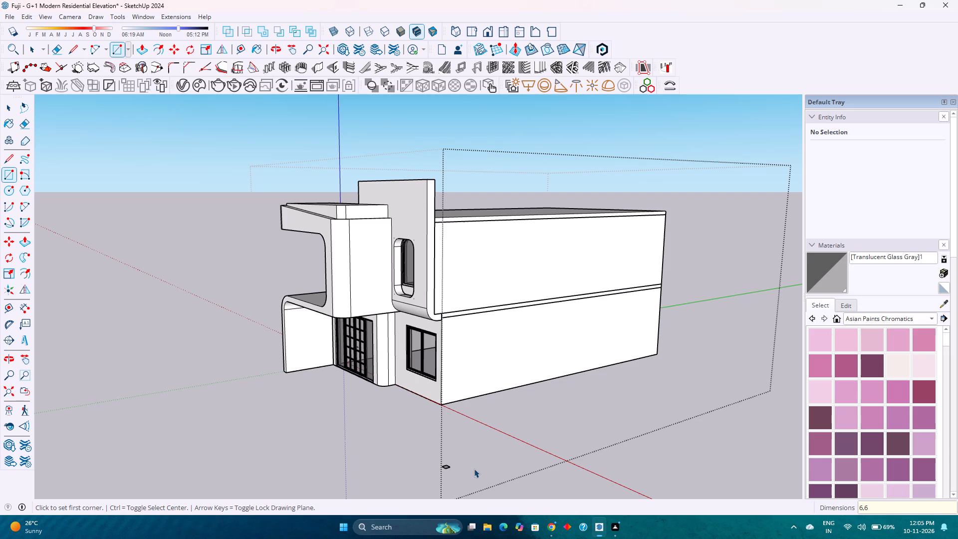
Turn the small ground square and its edges into a component with the definition name 10.
{"action": "scroll", "coordinate": [455, 465], "scroll_direction": "up", "scroll_amount": 14}
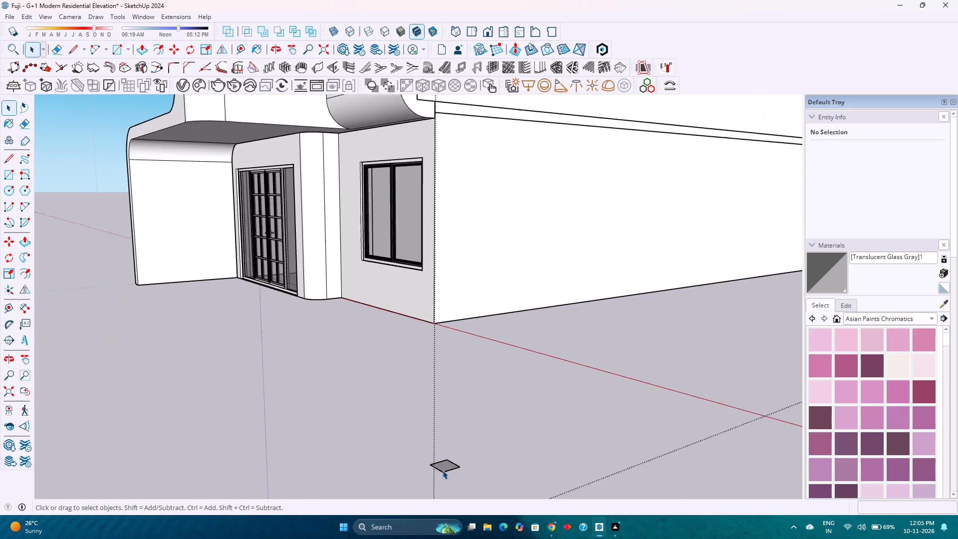
{"action": "scroll", "coordinate": [443, 470], "scroll_direction": "up", "scroll_amount": 9}
{"action": "double_click", "coordinate": [446, 467]}
{"action": "right_click", "coordinate": [446, 467]}
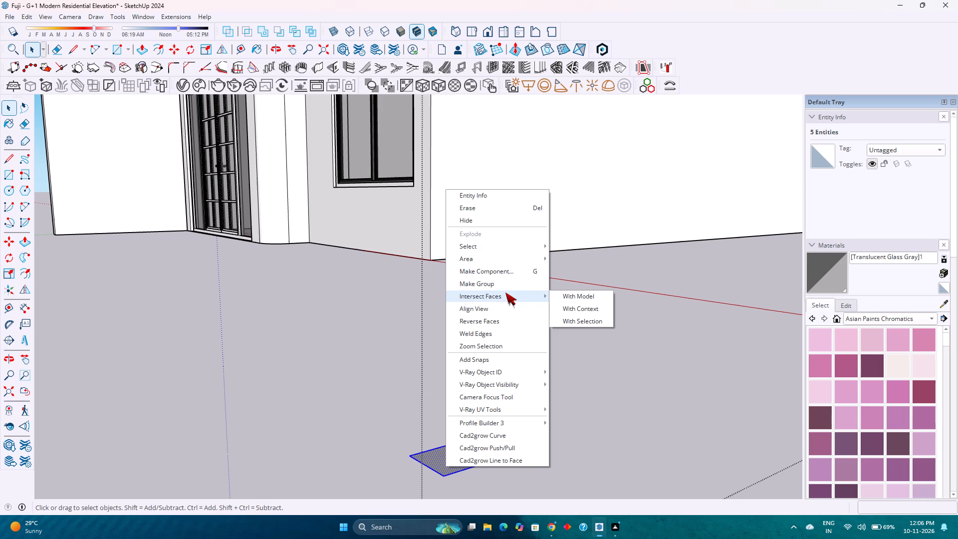
{"action": "left_click", "coordinate": [508, 272]}
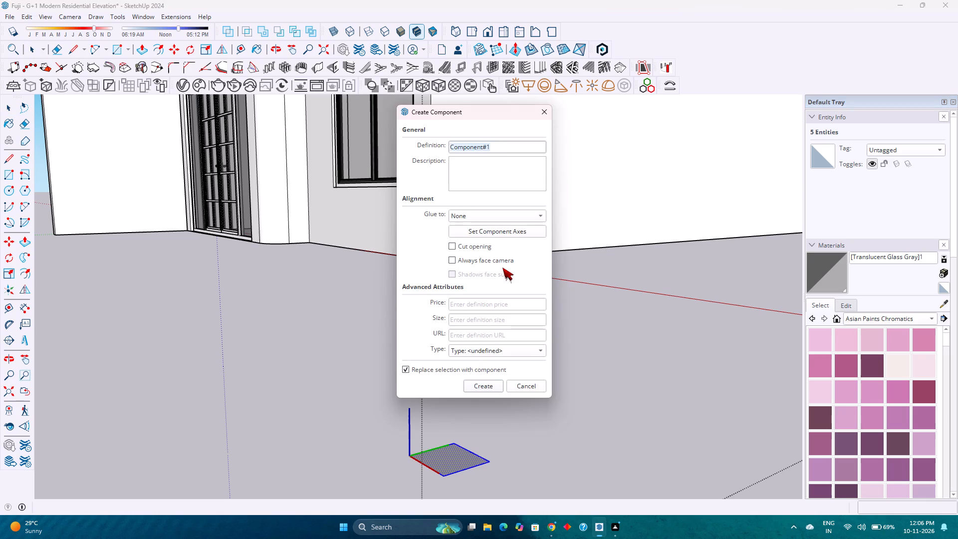
{"action": "type", "text": "10"}
{"action": "key", "text": "Return"}
Open the new component for editing and extrude its square face upward 6" into a cube.
{"action": "double_click", "coordinate": [463, 462]}
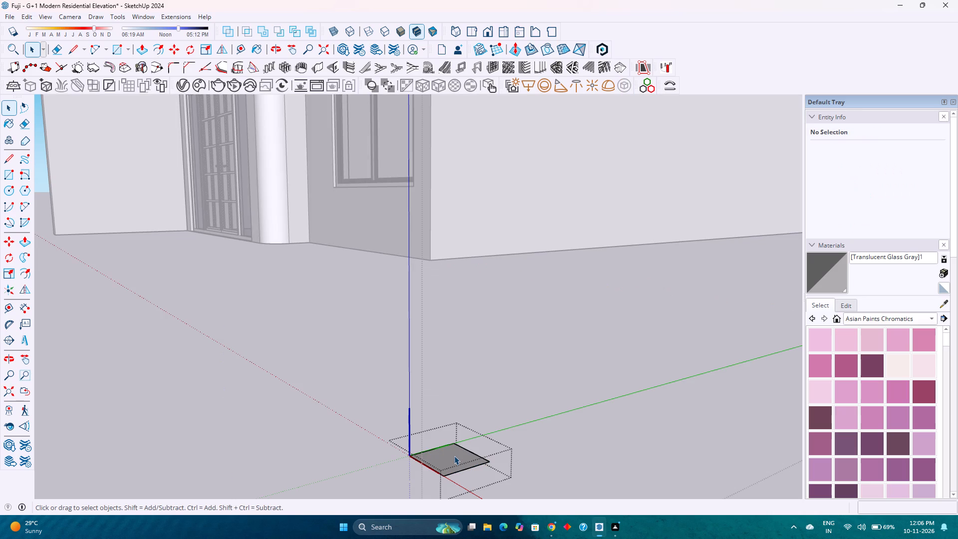
{"action": "key", "text": "p"}
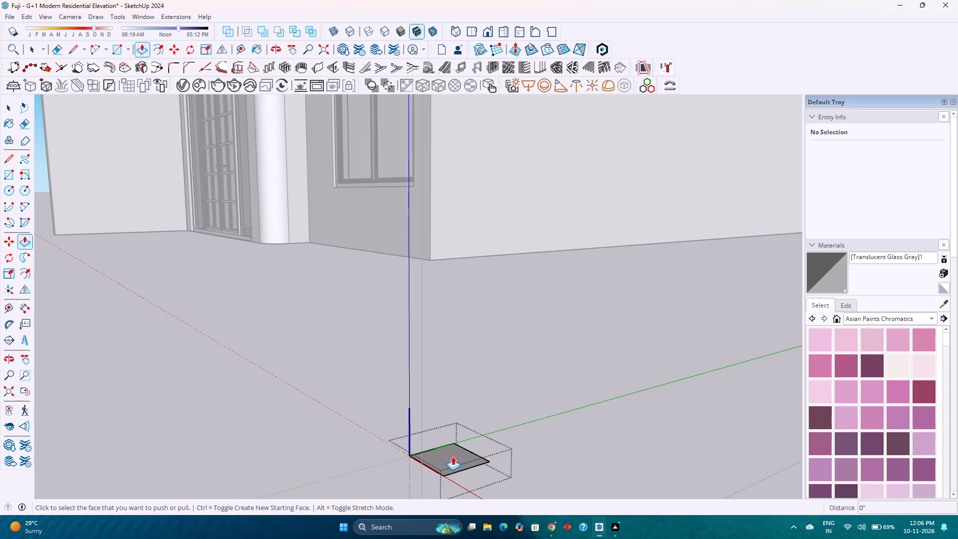
{"action": "left_click", "coordinate": [449, 461]}
{"action": "key", "text": "6"}
{"action": "key", "text": "Return"}
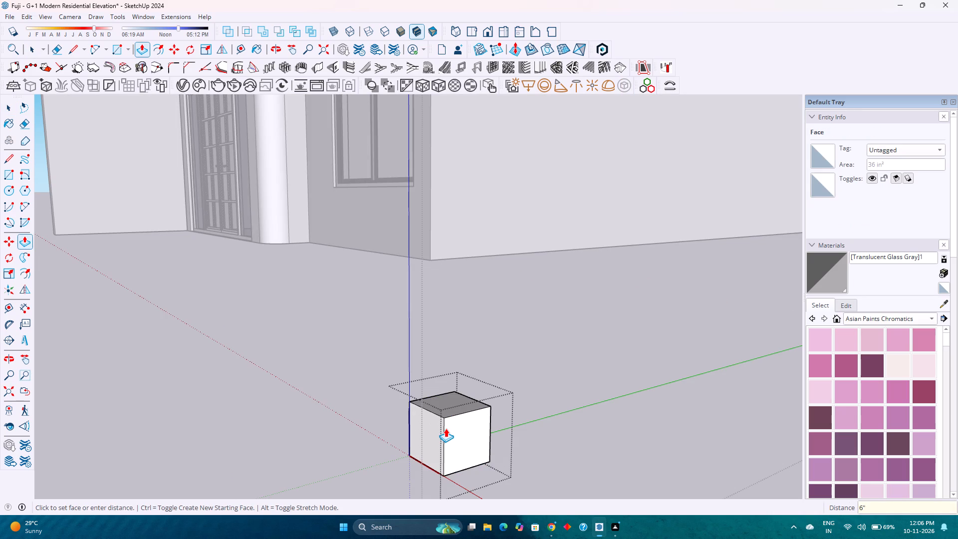
Extend the cube by 5" along the green axis by pushing out one of its side faces.
{"action": "scroll", "coordinate": [445, 418], "scroll_direction": "down", "scroll_amount": 2}
{"action": "middle_click_drag", "start_coordinate": [463, 420], "coordinate": [275, 464]}
{"action": "scroll", "coordinate": [467, 433], "scroll_direction": "up", "scroll_amount": 2}
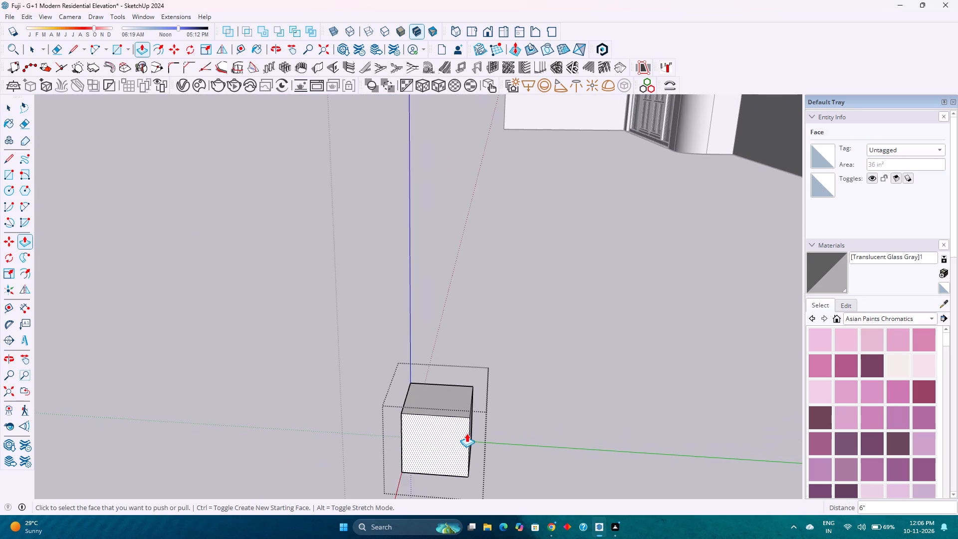
{"action": "scroll", "coordinate": [467, 433], "scroll_direction": "up", "scroll_amount": 5}
{"action": "middle_click_drag", "start_coordinate": [466, 435], "coordinate": [393, 437]}
{"action": "left_click", "coordinate": [463, 423]}
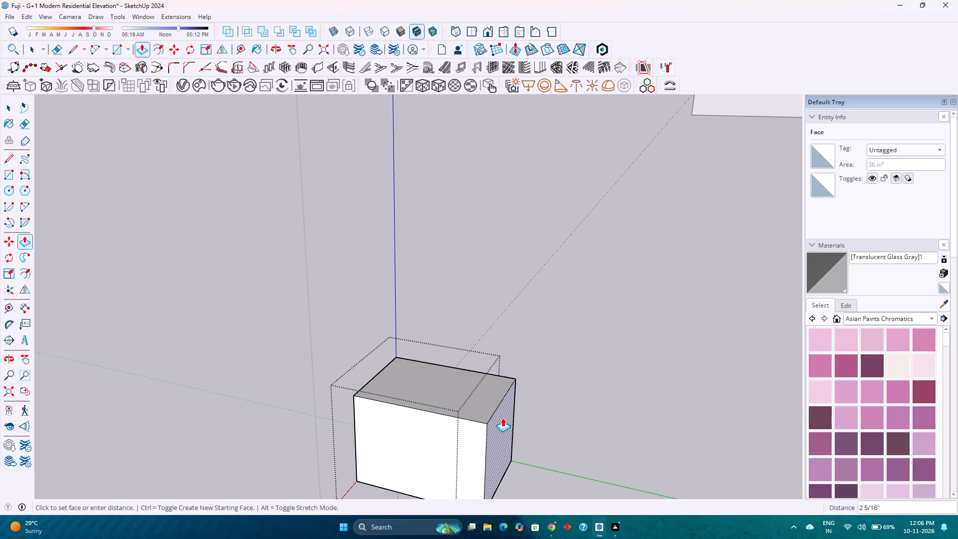
{"action": "key", "text": "5"}
{"action": "key", "text": "Return"}
Lengthen the block by 2'6" along the red axis by pulling out its larger vertical side face.
{"action": "scroll", "coordinate": [458, 399], "scroll_direction": "down", "scroll_amount": 4}
{"action": "middle_click_drag", "start_coordinate": [468, 397], "coordinate": [688, 422]}
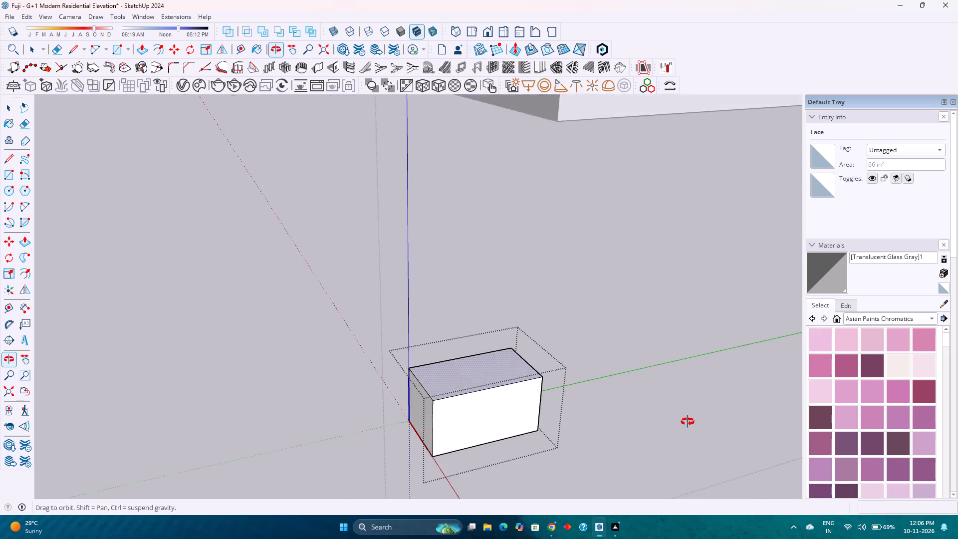
{"action": "middle_click_drag", "start_coordinate": [688, 422], "coordinate": [873, 408]}
{"action": "scroll", "coordinate": [444, 359], "scroll_direction": "up", "scroll_amount": 1}
{"action": "left_click", "coordinate": [492, 385]}
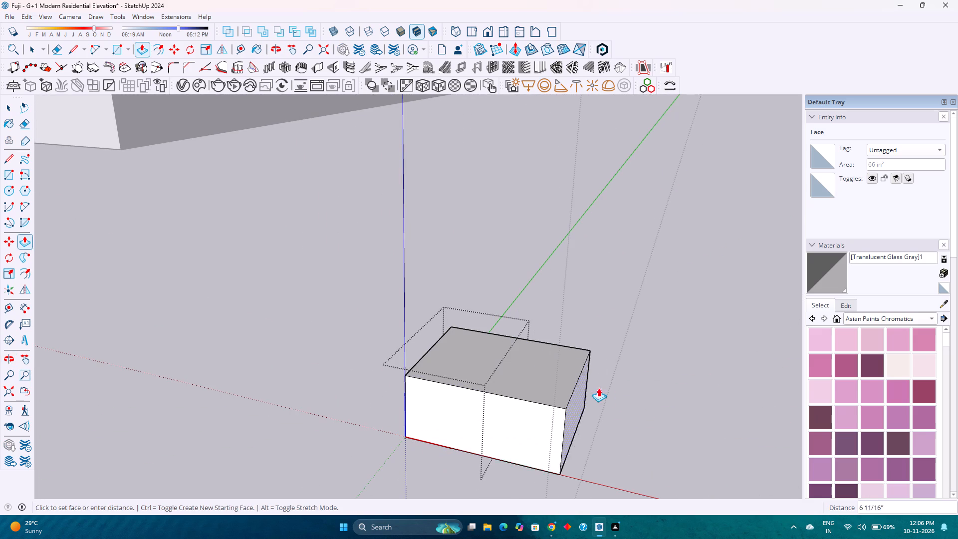
{"action": "type", "text": "2'6\""}
{"action": "key", "text": "Return"}
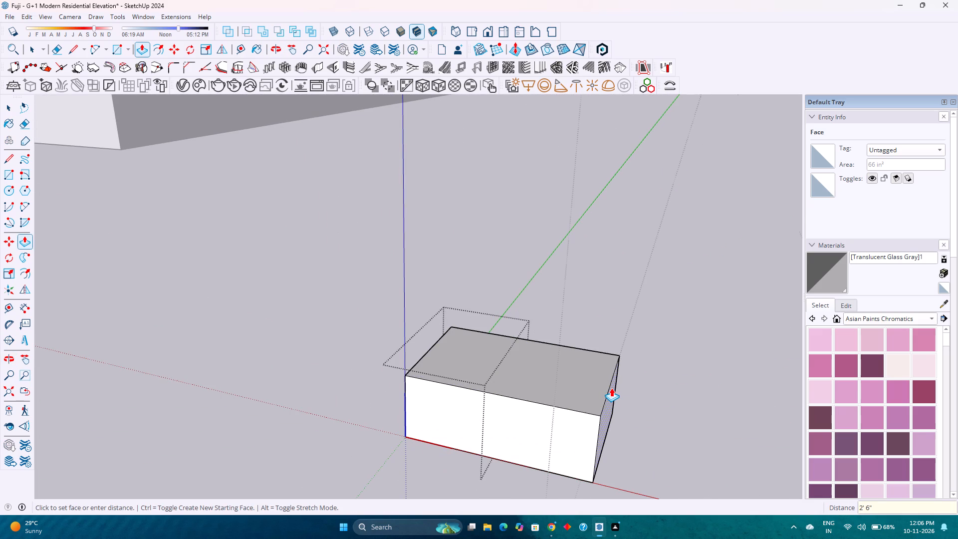
{"action": "scroll", "coordinate": [501, 299], "scroll_direction": "down", "scroll_amount": 8}
{"action": "middle_click_drag", "start_coordinate": [611, 366], "coordinate": [527, 352]}
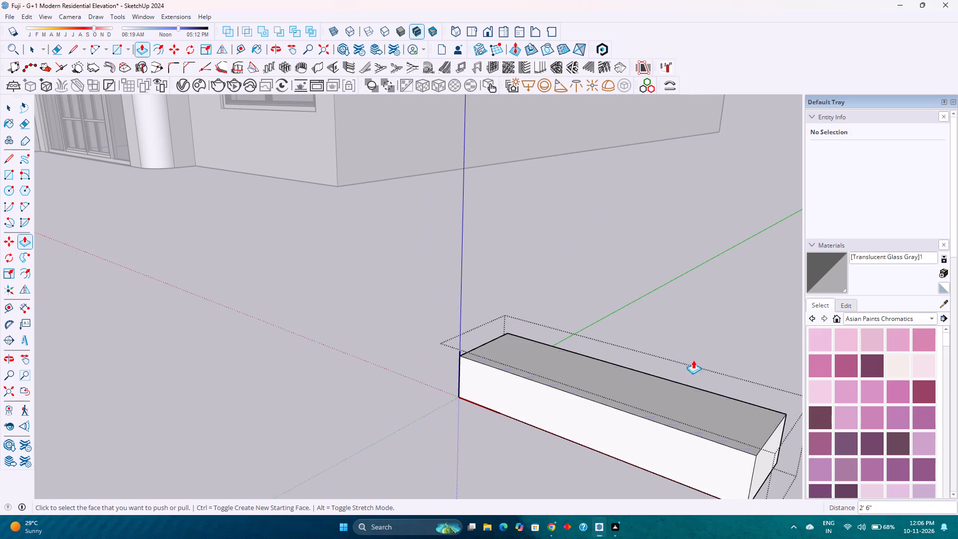
{"action": "middle_click_drag", "start_coordinate": [689, 398], "coordinate": [658, 391]}
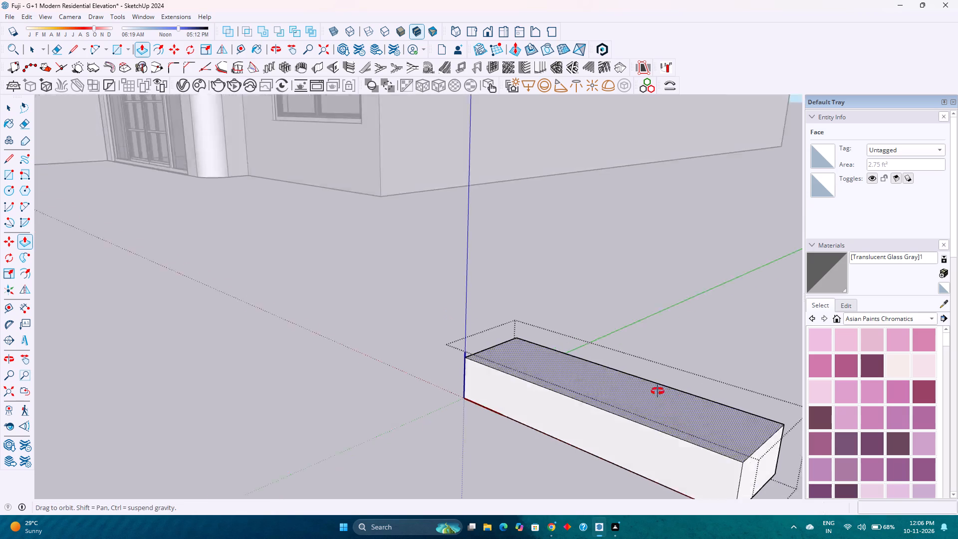
{"action": "middle_click_drag", "start_coordinate": [658, 391], "coordinate": [522, 354]}
{"action": "scroll", "coordinate": [431, 359], "scroll_direction": "down", "scroll_amount": 5}
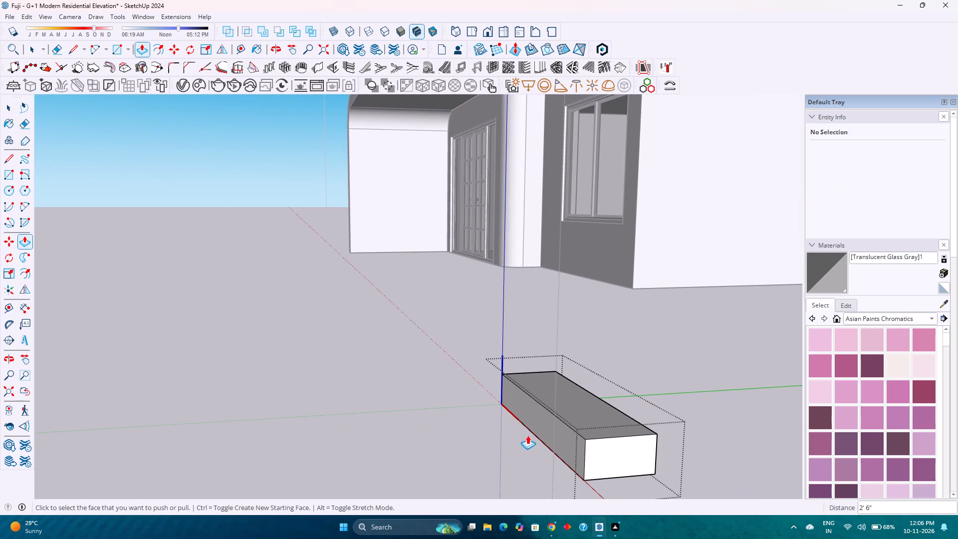
{"action": "scroll", "coordinate": [569, 436], "scroll_direction": "down", "scroll_amount": 4}
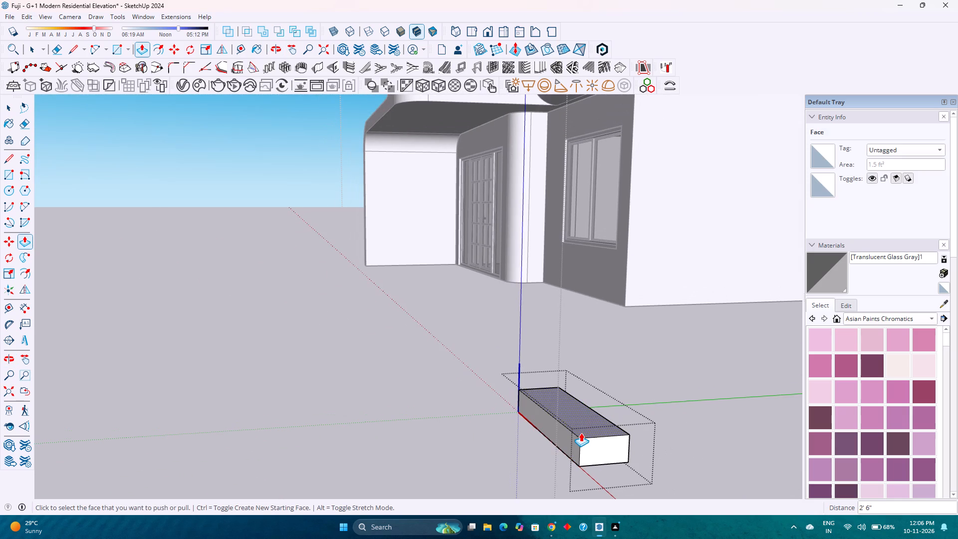
{"action": "key", "text": "space"}
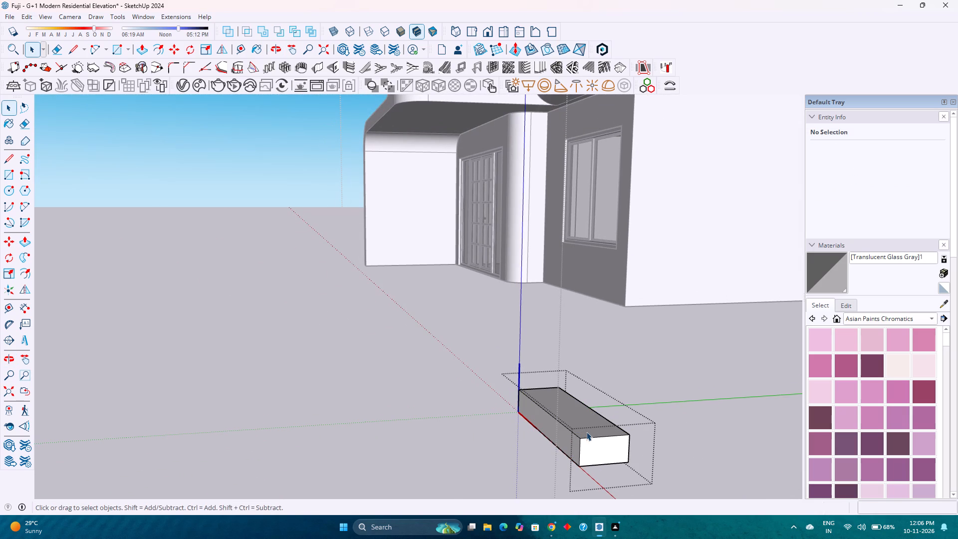
Finish editing the block component and return to the main model.
{"action": "key", "text": "Escape"}
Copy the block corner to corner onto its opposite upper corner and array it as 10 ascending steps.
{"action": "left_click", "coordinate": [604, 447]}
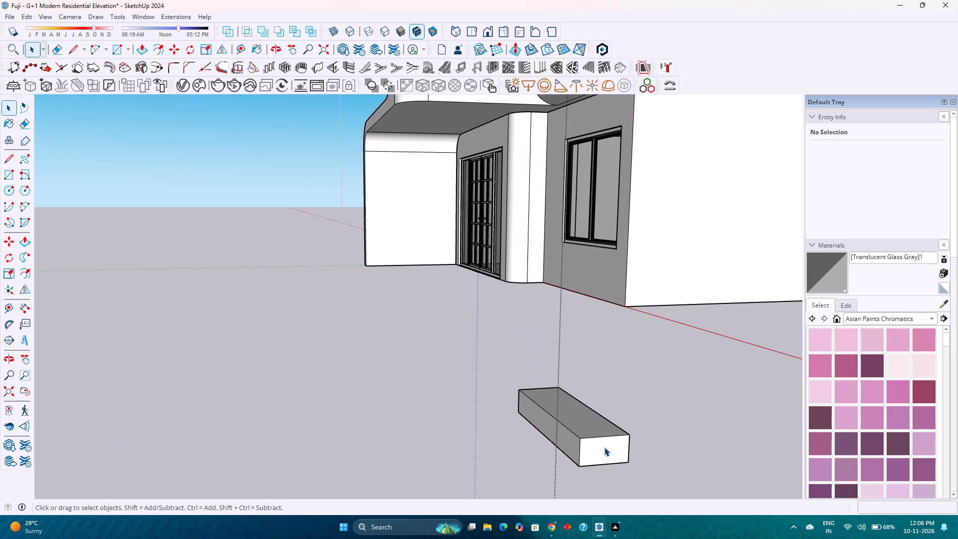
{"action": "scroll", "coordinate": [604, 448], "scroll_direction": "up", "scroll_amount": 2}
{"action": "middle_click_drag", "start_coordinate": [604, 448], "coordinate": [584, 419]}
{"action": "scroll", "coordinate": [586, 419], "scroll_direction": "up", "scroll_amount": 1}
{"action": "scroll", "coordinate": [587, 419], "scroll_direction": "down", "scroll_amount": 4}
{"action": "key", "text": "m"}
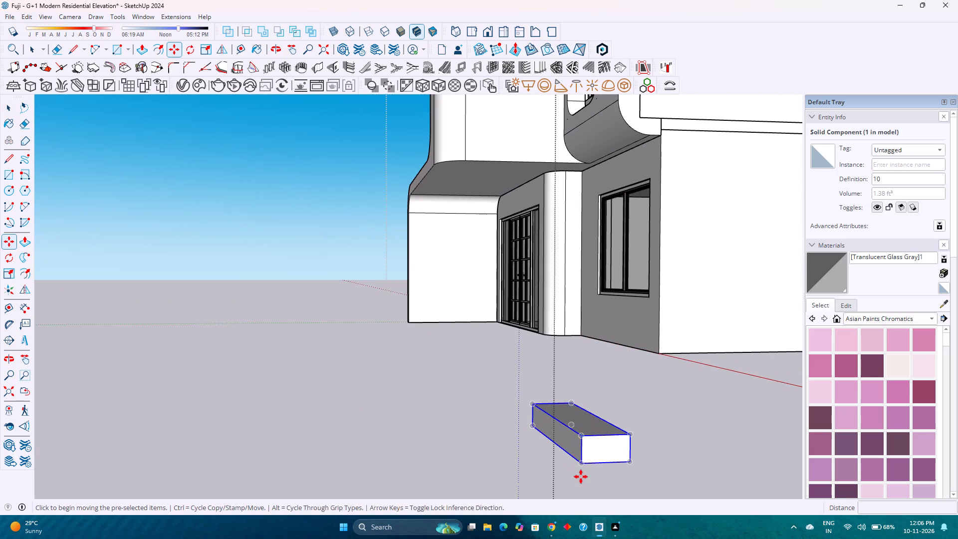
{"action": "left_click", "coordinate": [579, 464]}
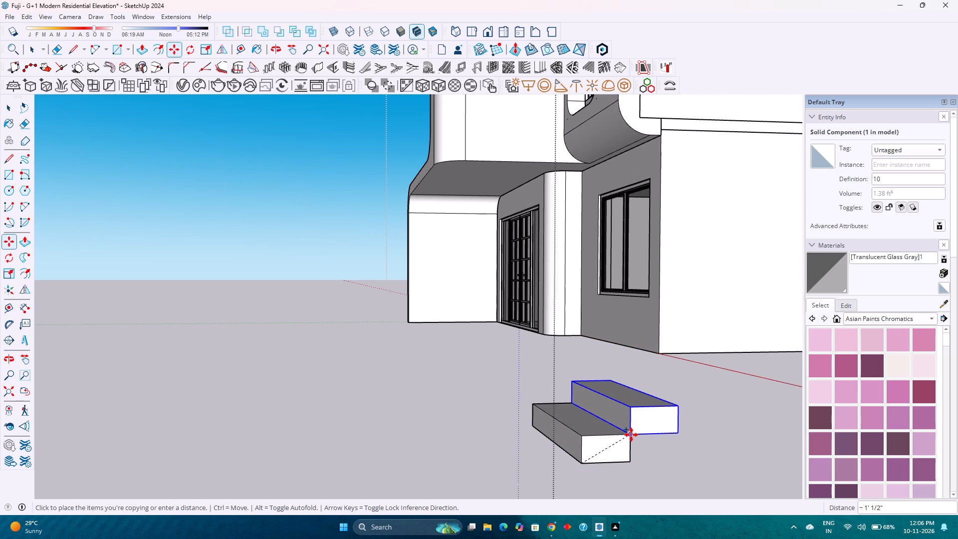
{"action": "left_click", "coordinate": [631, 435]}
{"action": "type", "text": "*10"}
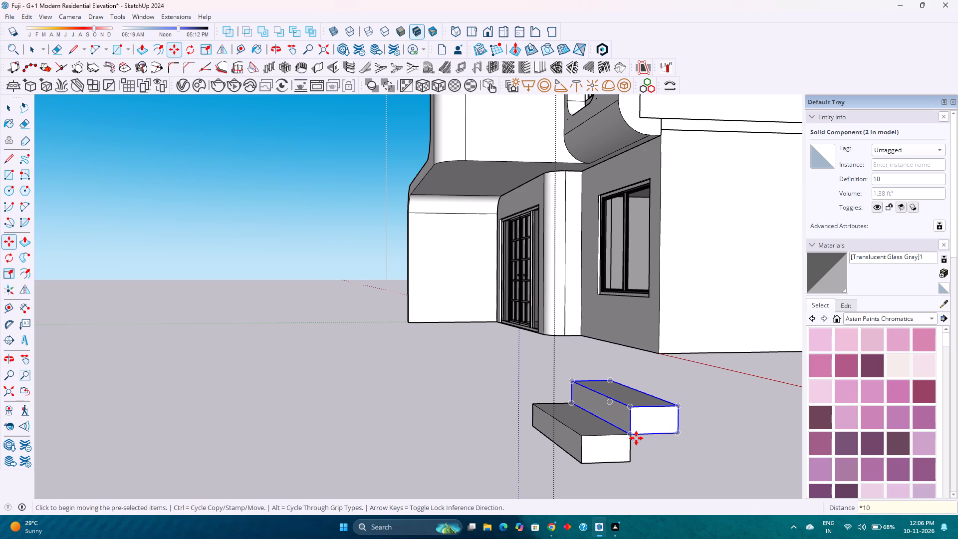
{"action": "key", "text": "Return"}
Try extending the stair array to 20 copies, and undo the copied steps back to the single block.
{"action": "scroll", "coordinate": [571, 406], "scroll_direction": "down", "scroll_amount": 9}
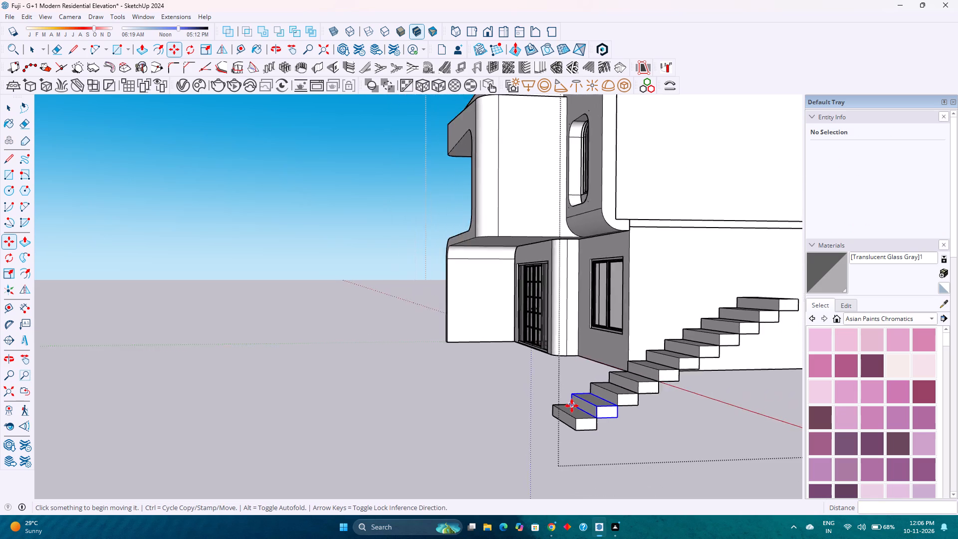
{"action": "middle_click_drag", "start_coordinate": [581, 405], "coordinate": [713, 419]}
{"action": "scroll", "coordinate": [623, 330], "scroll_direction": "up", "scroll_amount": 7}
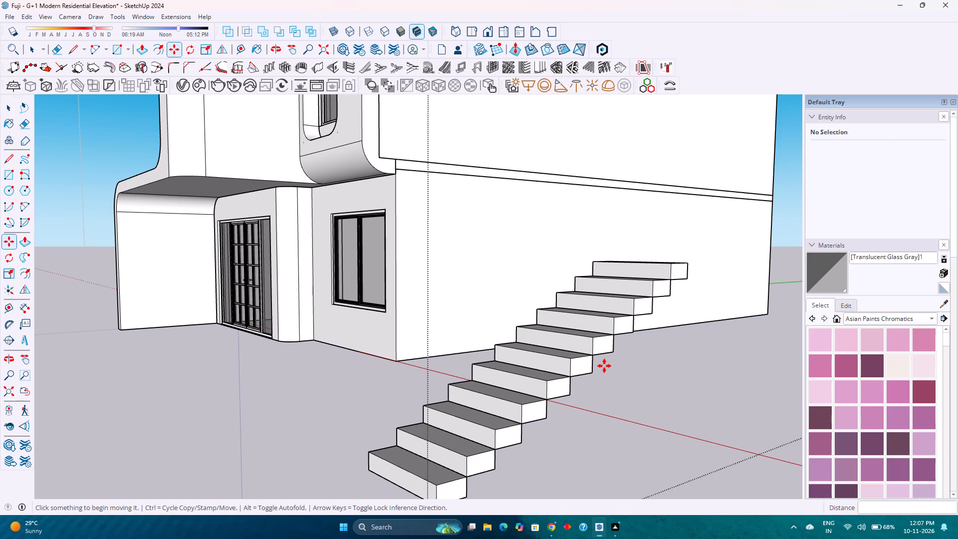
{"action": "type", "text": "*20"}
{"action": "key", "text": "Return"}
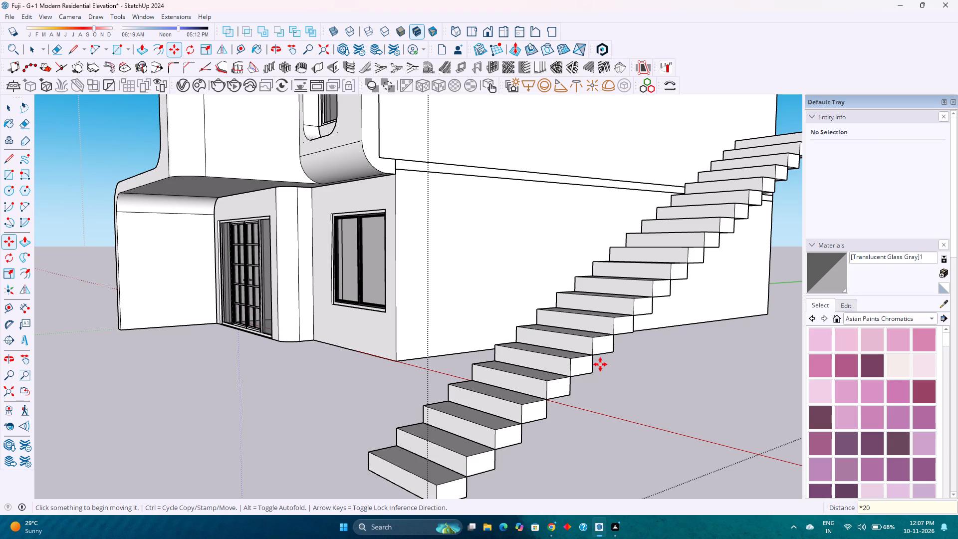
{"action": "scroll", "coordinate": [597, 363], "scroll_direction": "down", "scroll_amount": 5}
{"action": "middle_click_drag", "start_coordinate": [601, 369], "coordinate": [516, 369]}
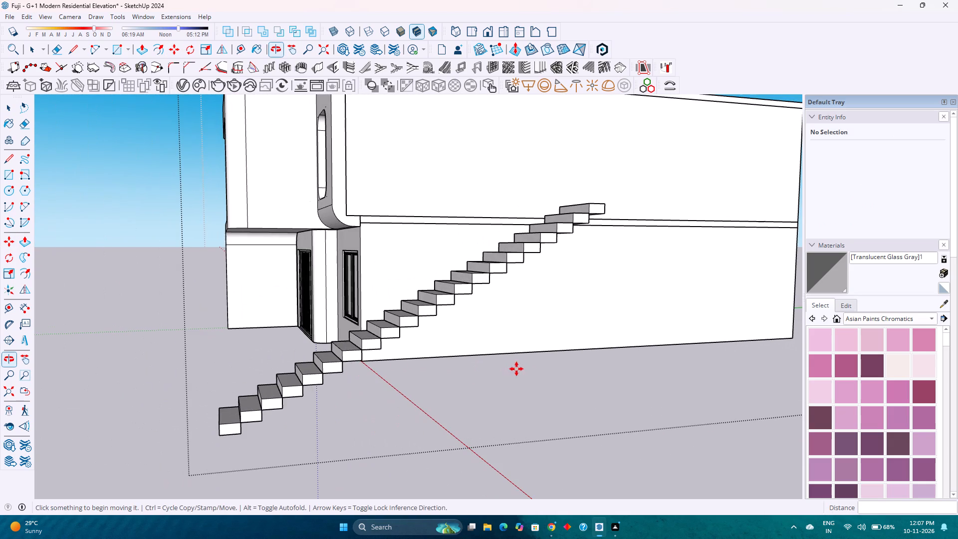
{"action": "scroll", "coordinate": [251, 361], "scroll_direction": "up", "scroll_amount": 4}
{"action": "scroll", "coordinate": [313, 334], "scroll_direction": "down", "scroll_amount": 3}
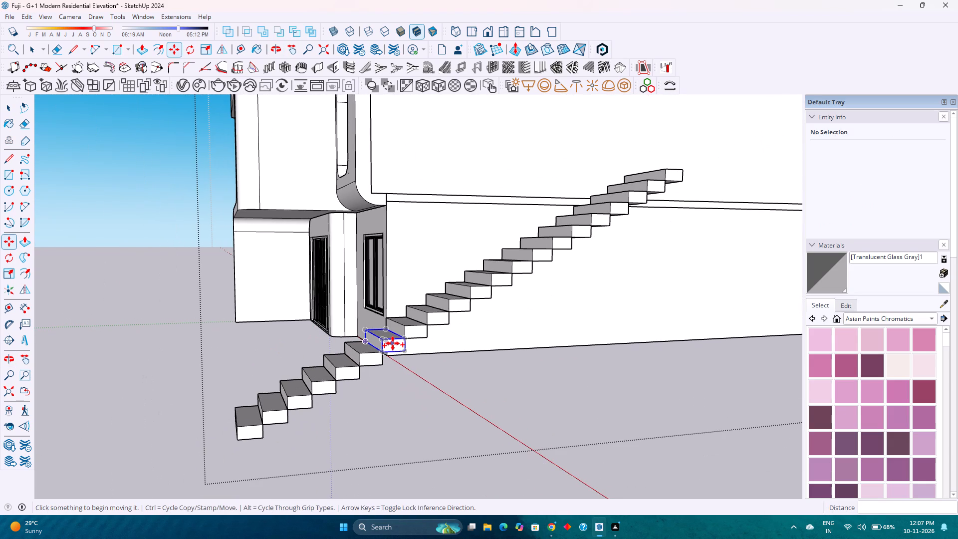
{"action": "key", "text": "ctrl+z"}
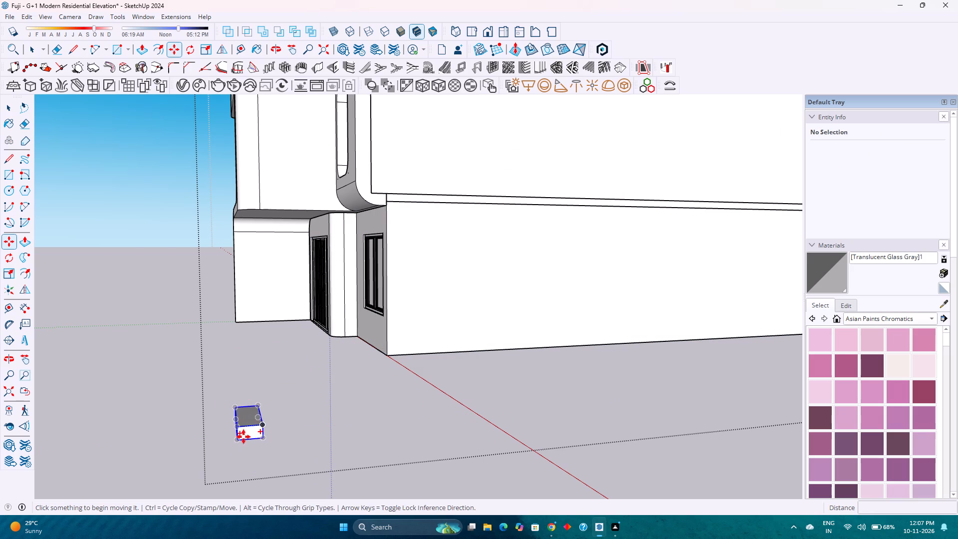
Copy the block from its lower front corner to the opposite upper corner and array it 6 times as a stair flight.
{"action": "left_click", "coordinate": [239, 442]}
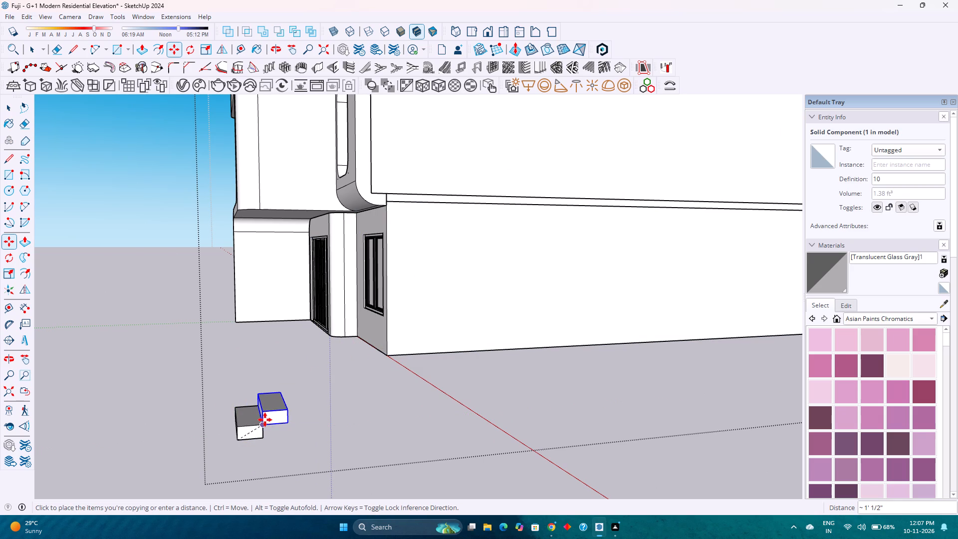
{"action": "left_click", "coordinate": [265, 420]}
{"action": "key", "text": "minus"}
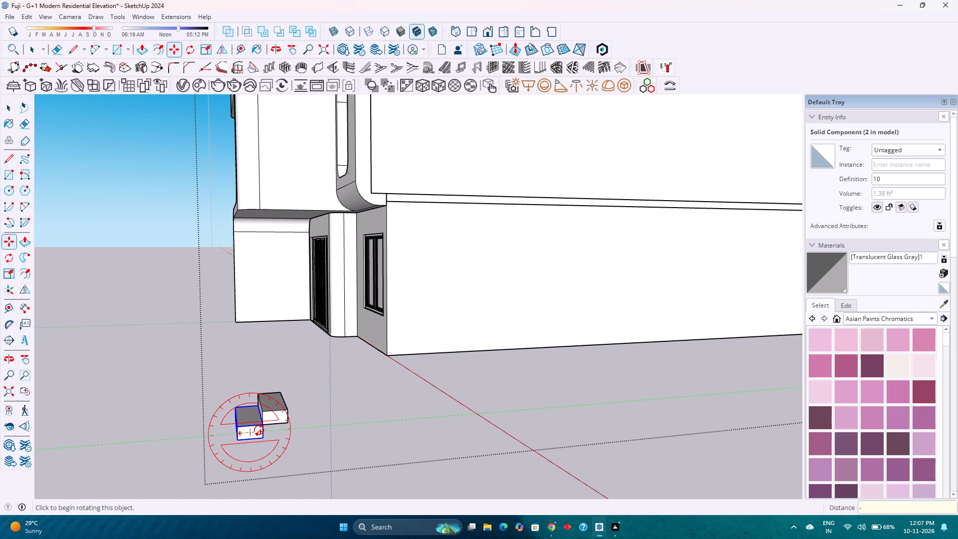
{"action": "key", "text": "BackSpace"}
{"action": "type", "text": "*6"}
{"action": "key", "text": "Return"}
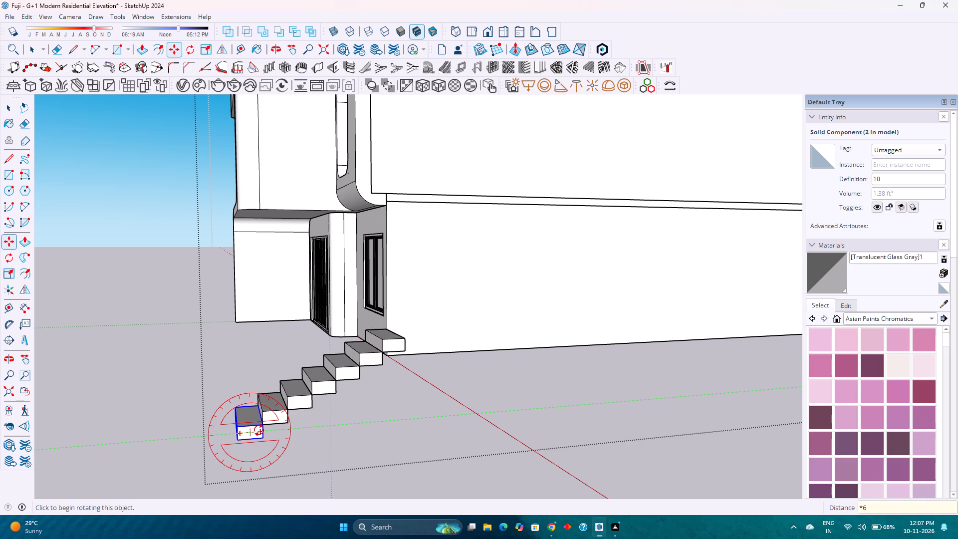
{"action": "key", "text": "space"}
Draw a vertical rectangle 6" high and 3' long along the green axis from the top step's upper outer corner.
{"action": "scroll", "coordinate": [553, 292], "scroll_direction": "up", "scroll_amount": 3}
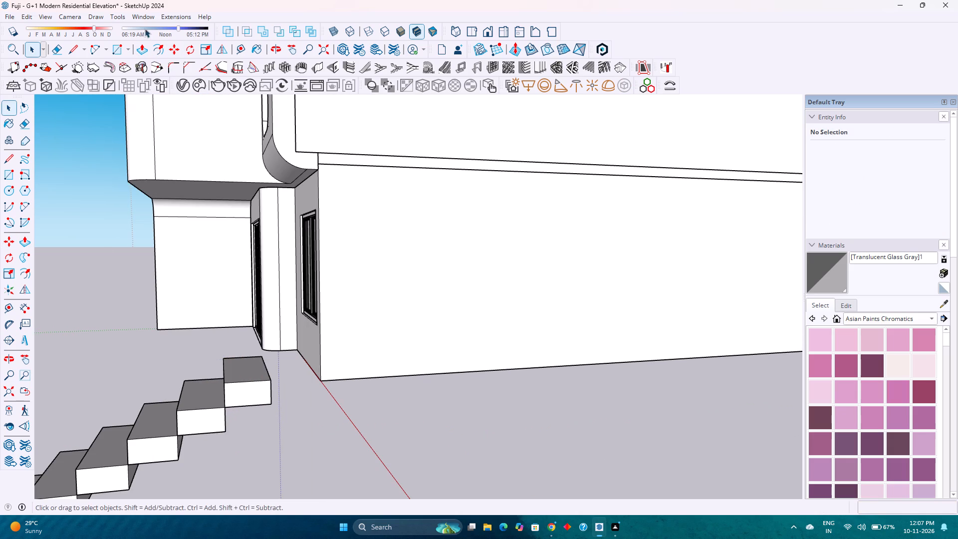
{"action": "left_click", "coordinate": [76, 47]}
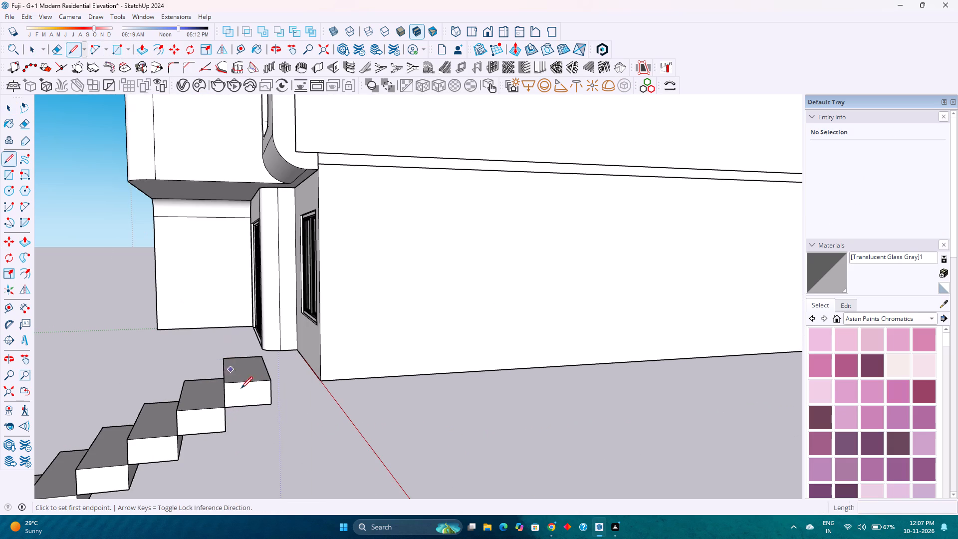
{"action": "left_click", "coordinate": [273, 380]}
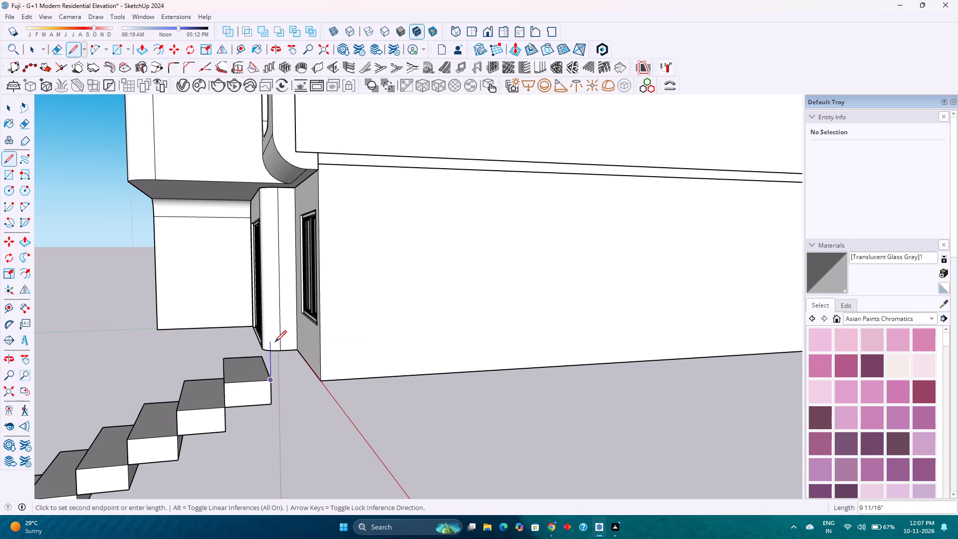
{"action": "key", "text": "Up"}
{"action": "key", "text": "6"}
{"action": "key", "text": "Return"}
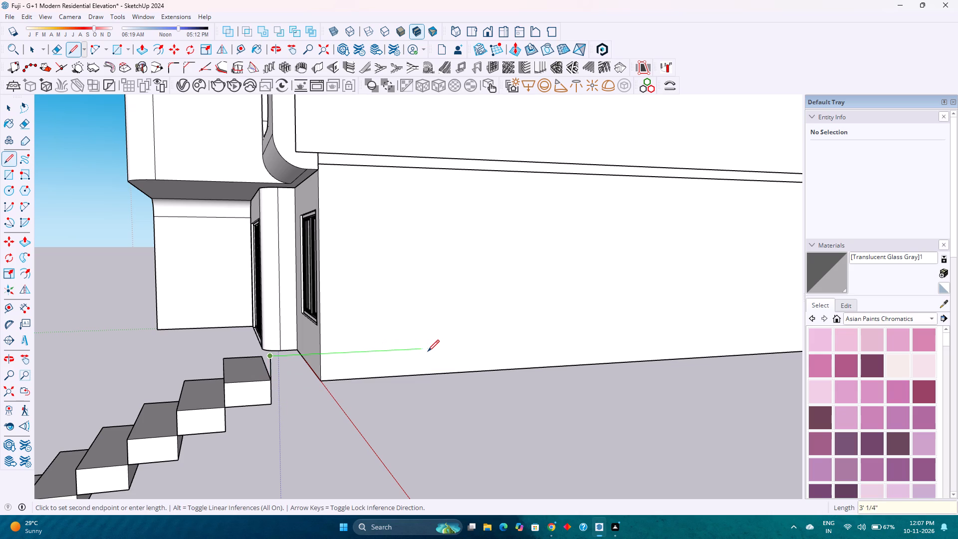
{"action": "key", "text": "3"}
{"action": "key", "text": "apostrophe"}
{"action": "key", "text": "Return"}
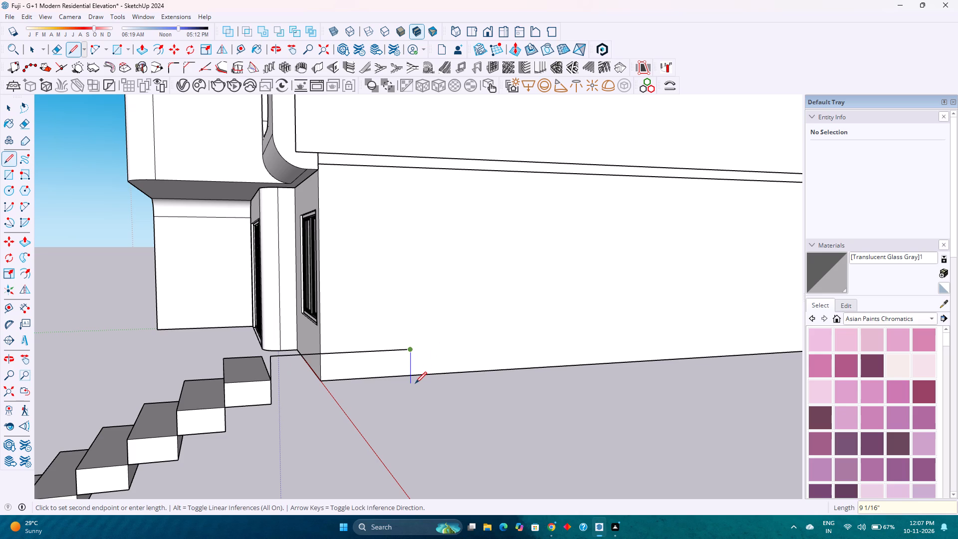
{"action": "key", "text": "6"}
{"action": "key", "text": "Return"}
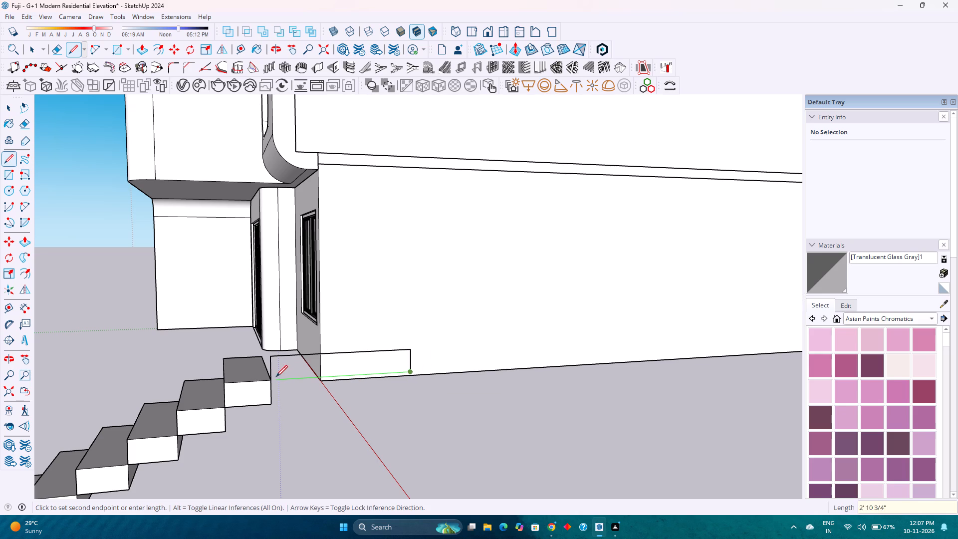
{"action": "left_click", "coordinate": [271, 378]}
Make a group from the new rectangle and its edges.
{"action": "key", "text": "space"}
{"action": "double_click", "coordinate": [297, 366]}
{"action": "right_click", "coordinate": [297, 366]}
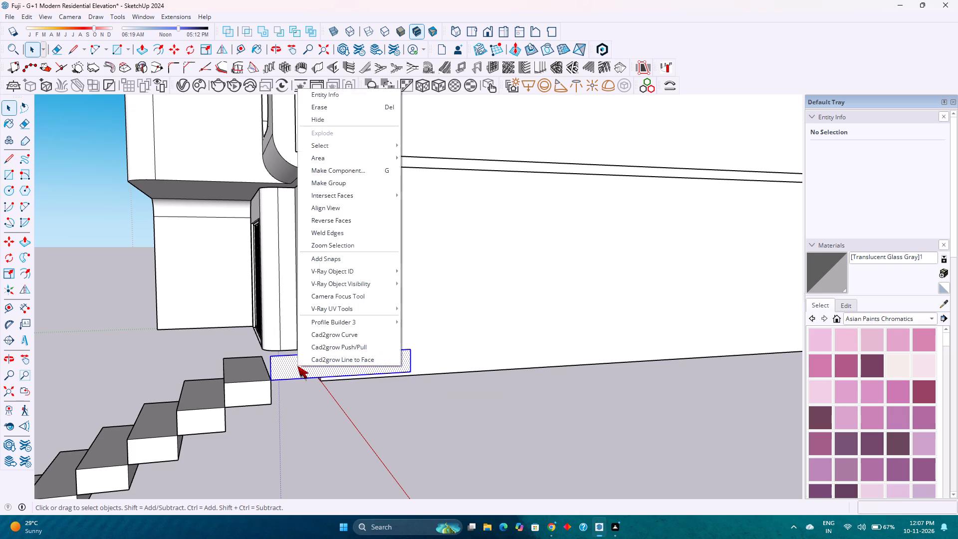
{"action": "left_click", "coordinate": [362, 183]}
Open the rectangle group and extrude its face along the red axis to match the top step's width as a landing slab.
{"action": "middle_click_drag", "start_coordinate": [294, 255], "coordinate": [430, 291]}
{"action": "scroll", "coordinate": [421, 280], "scroll_direction": "down", "scroll_amount": 2}
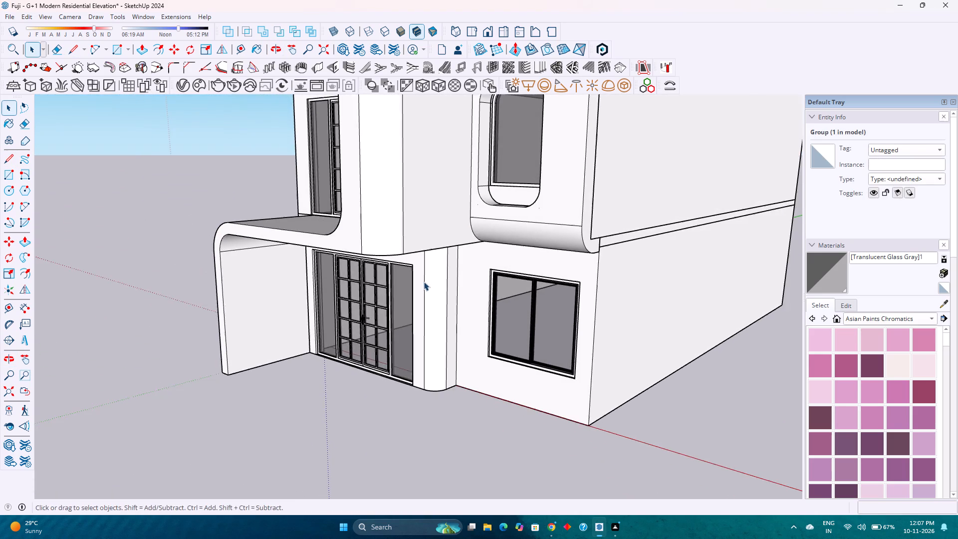
{"action": "middle_click_drag", "start_coordinate": [447, 297], "coordinate": [195, 219], "text": "shift"}
{"action": "key", "text": "p"}
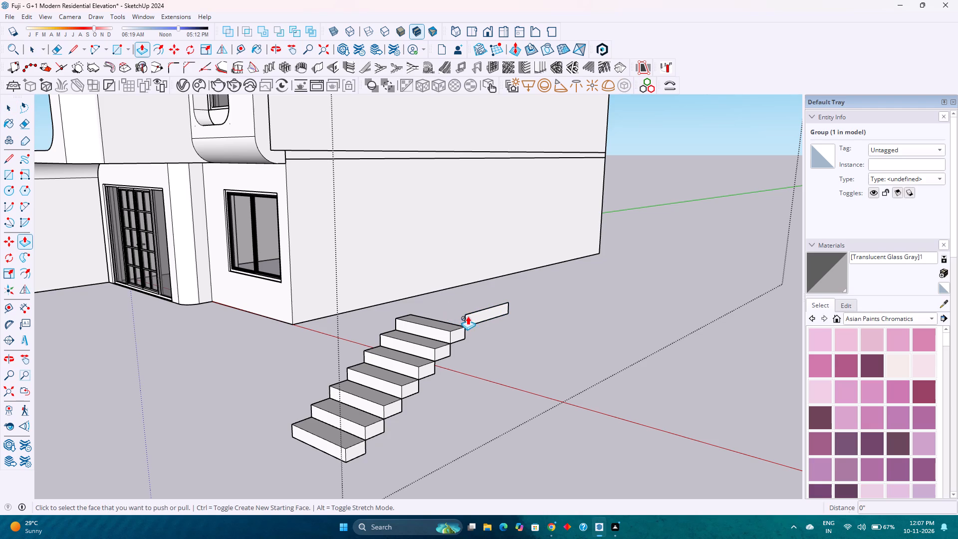
{"action": "key", "text": "space"}
{"action": "double_click", "coordinate": [491, 313]}
{"action": "scroll", "coordinate": [491, 313], "scroll_direction": "up", "scroll_amount": 2}
{"action": "key", "text": "p"}
{"action": "left_click", "coordinate": [491, 313]}
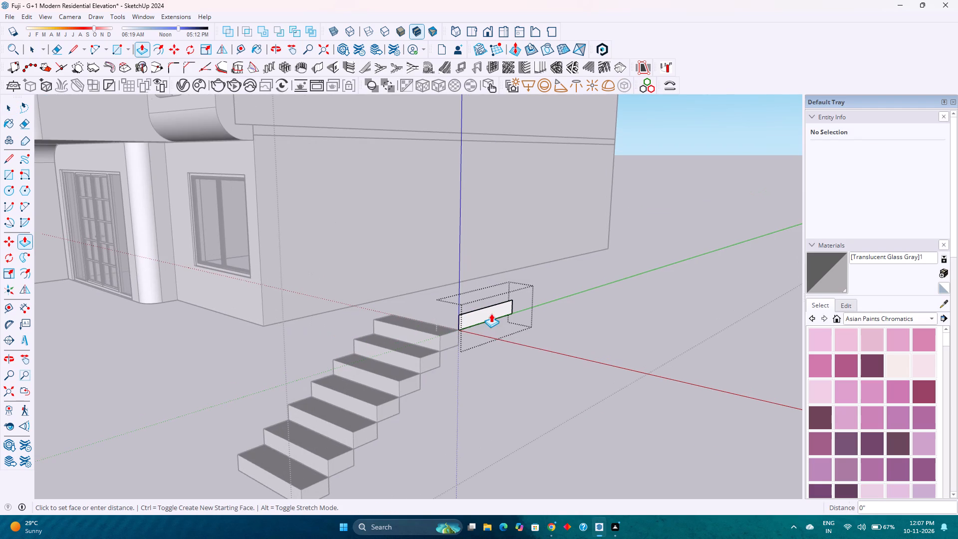
{"action": "left_click", "coordinate": [394, 314]}
Extend the landing slab by 4' along the red axis, away from the stair flight, and close the group.
{"action": "middle_click_drag", "start_coordinate": [469, 320], "coordinate": [350, 320]}
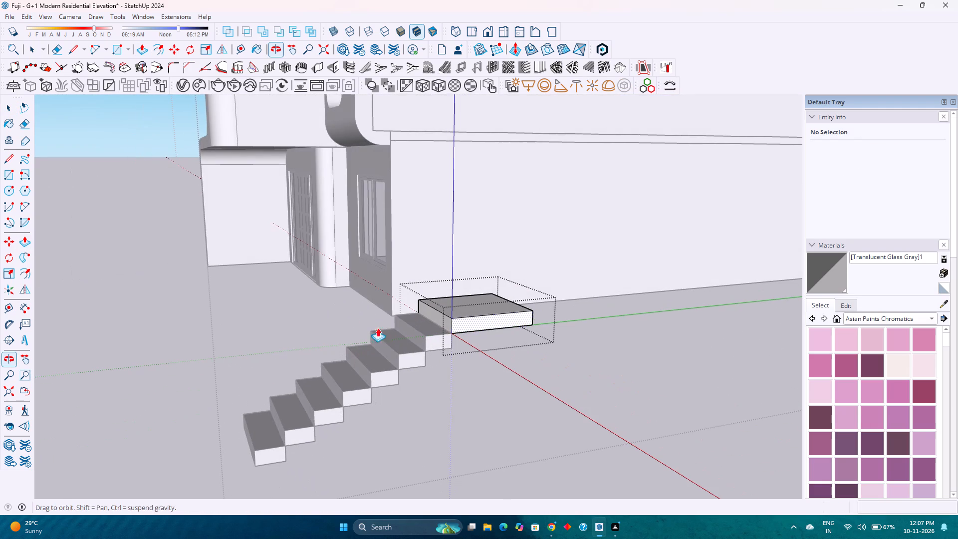
{"action": "left_click", "coordinate": [481, 322]}
{"action": "key", "text": "3"}
{"action": "key", "text": "apostrophe"}
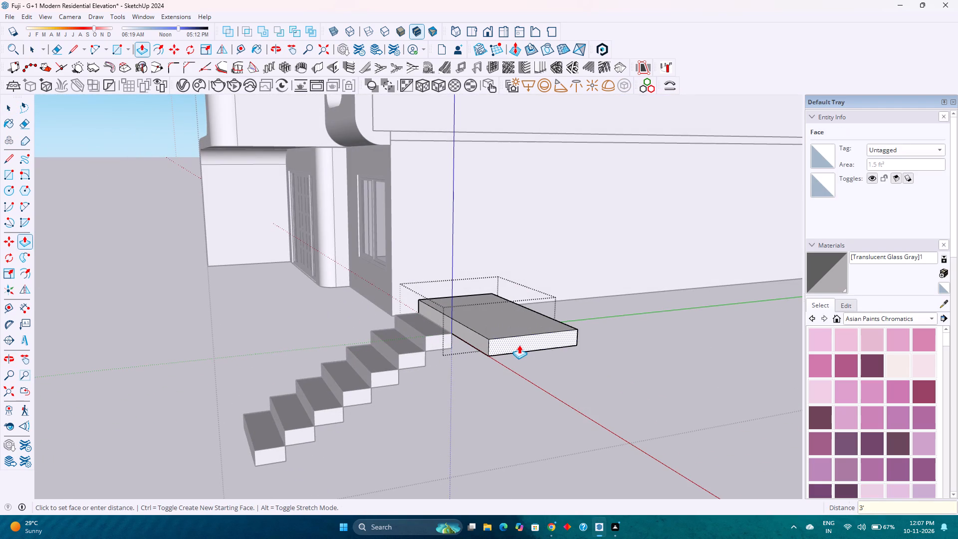
{"action": "key", "text": "Return"}
{"action": "type", "text": "4'"}
{"action": "key", "text": "Return"}
{"action": "scroll", "coordinate": [420, 327], "scroll_direction": "down", "scroll_amount": 1}
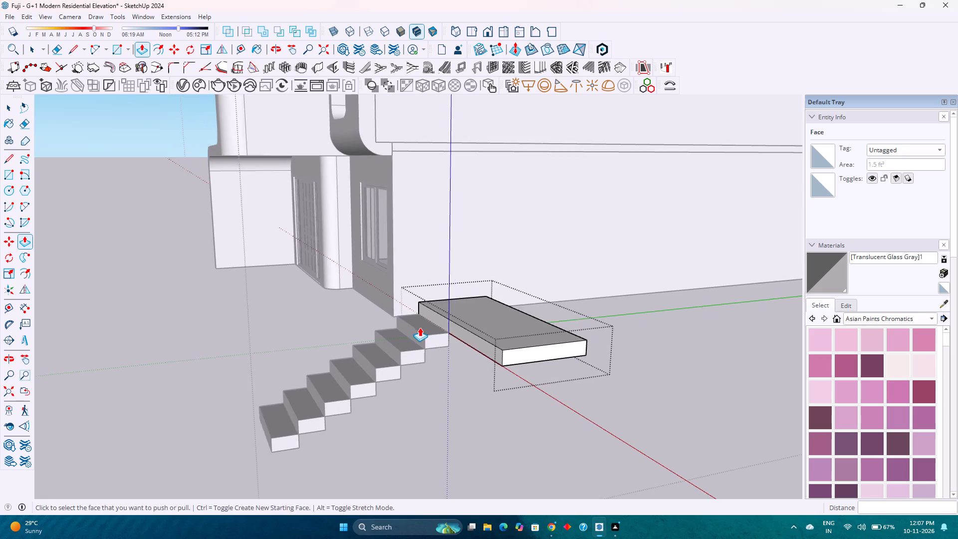
{"action": "middle_click_drag", "start_coordinate": [420, 327], "coordinate": [655, 380]}
{"action": "scroll", "coordinate": [538, 339], "scroll_direction": "up", "scroll_amount": 2}
{"action": "middle_click_drag", "start_coordinate": [538, 339], "coordinate": [647, 362]}
{"action": "key", "text": "space"}
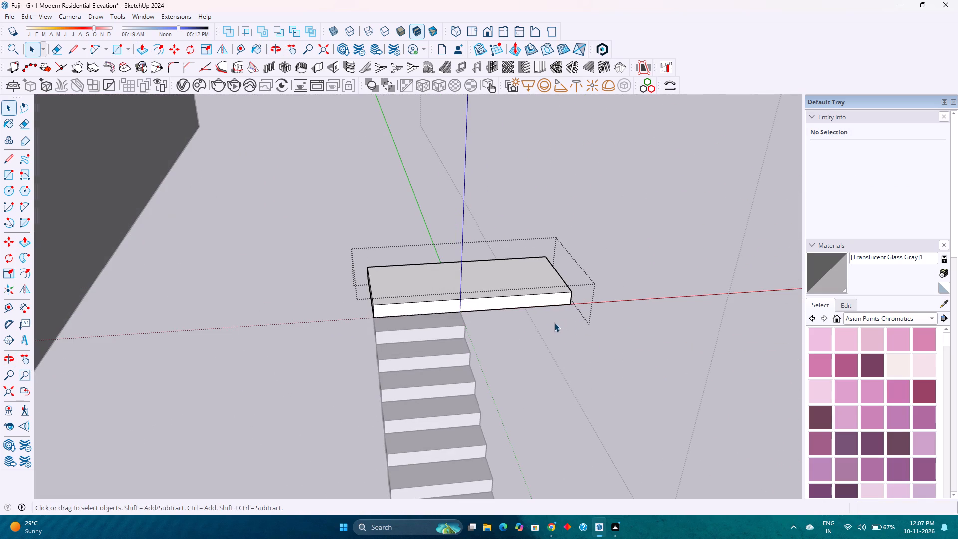
{"action": "key", "text": "Escape"}
Copy the top step from its lower outer corner to the upper corner at the landing's extended end.
{"action": "left_click", "coordinate": [406, 338]}
{"action": "scroll", "coordinate": [411, 339], "scroll_direction": "down", "scroll_amount": 3}
{"action": "scroll", "coordinate": [383, 335], "scroll_direction": "up", "scroll_amount": 2}
{"action": "middle_click_drag", "start_coordinate": [395, 339], "coordinate": [650, 318]}
{"action": "key", "text": "m"}
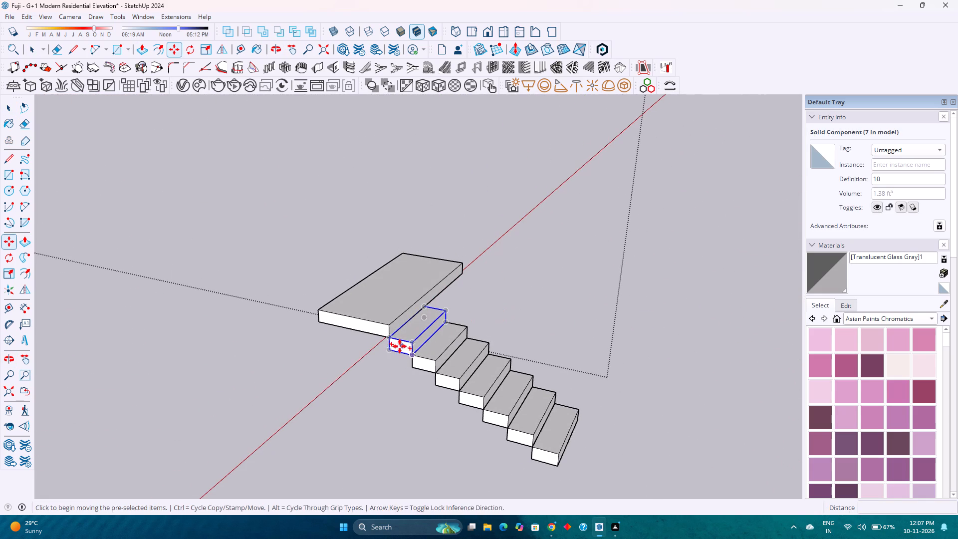
{"action": "left_click", "coordinate": [388, 351]}
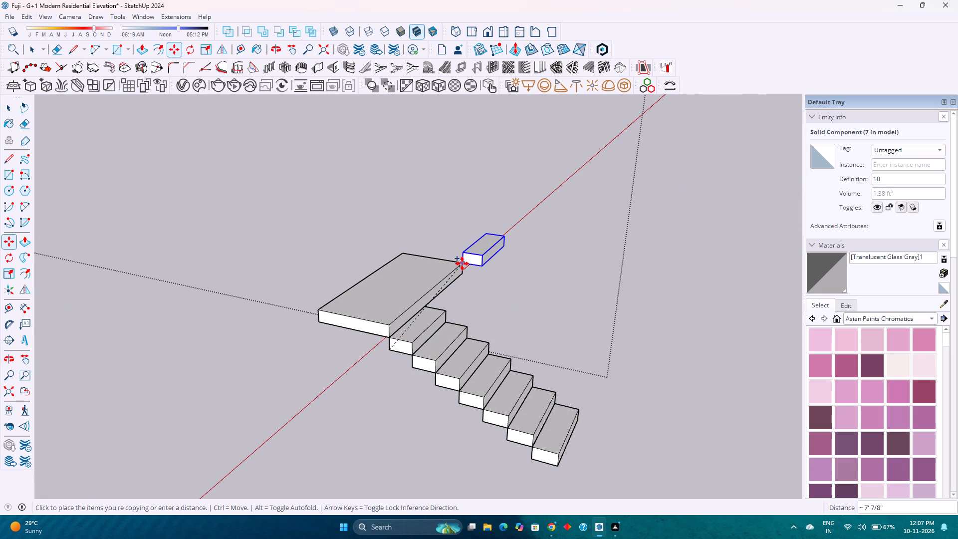
{"action": "left_click", "coordinate": [460, 266]}
Move the copied step 3' along the red axis so its lower corner meets the landing's upper end corner.
{"action": "middle_click_drag", "start_coordinate": [493, 239], "coordinate": [672, 295]}
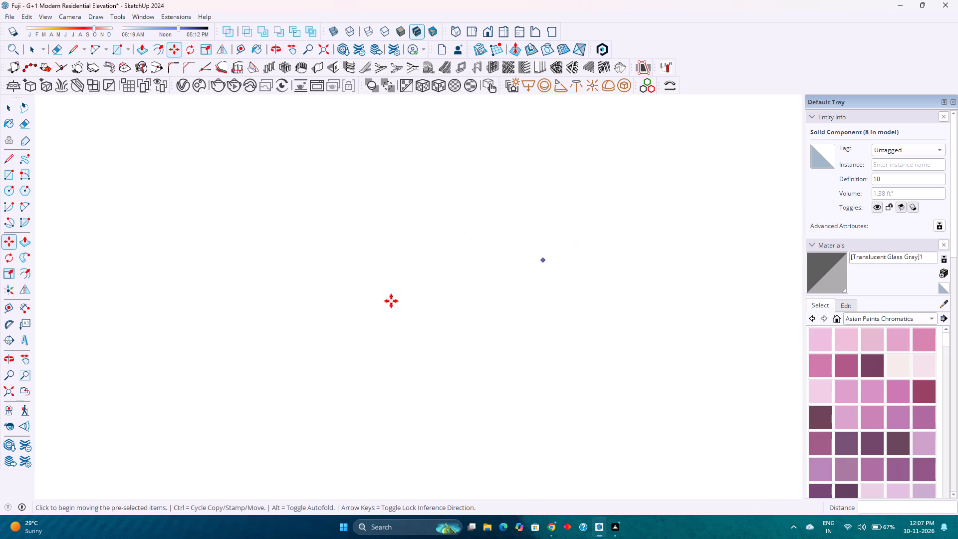
{"action": "left_click", "coordinate": [13, 391]}
{"action": "middle_click_drag", "start_coordinate": [133, 356], "coordinate": [756, 347]}
{"action": "middle_click", "coordinate": [759, 346]}
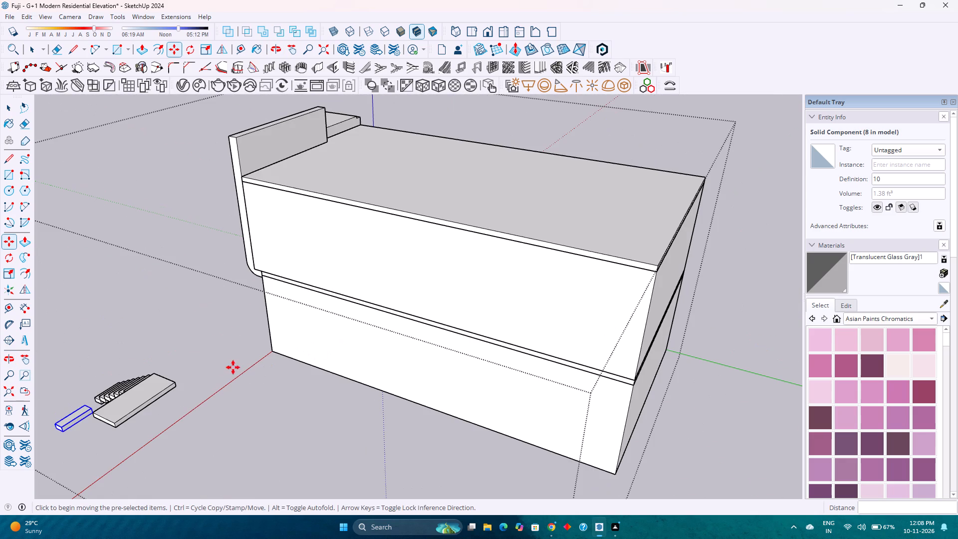
{"action": "scroll", "coordinate": [48, 458], "scroll_direction": "up", "scroll_amount": 9}
{"action": "left_click", "coordinate": [66, 426]}
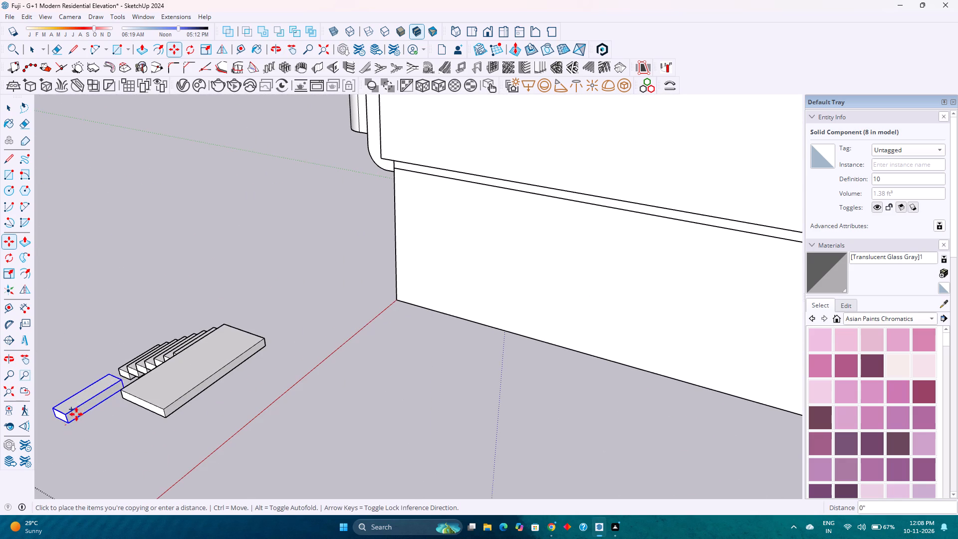
{"action": "left_click", "coordinate": [122, 390]}
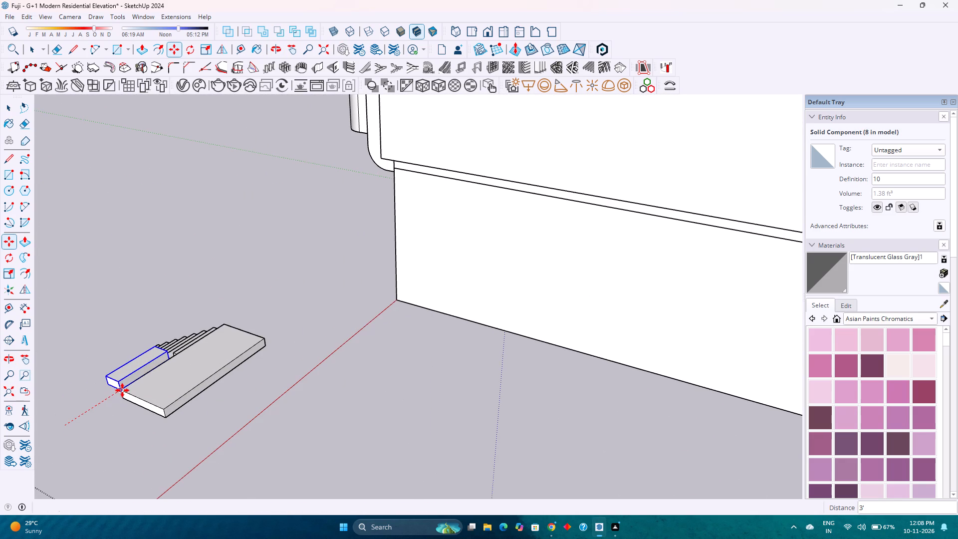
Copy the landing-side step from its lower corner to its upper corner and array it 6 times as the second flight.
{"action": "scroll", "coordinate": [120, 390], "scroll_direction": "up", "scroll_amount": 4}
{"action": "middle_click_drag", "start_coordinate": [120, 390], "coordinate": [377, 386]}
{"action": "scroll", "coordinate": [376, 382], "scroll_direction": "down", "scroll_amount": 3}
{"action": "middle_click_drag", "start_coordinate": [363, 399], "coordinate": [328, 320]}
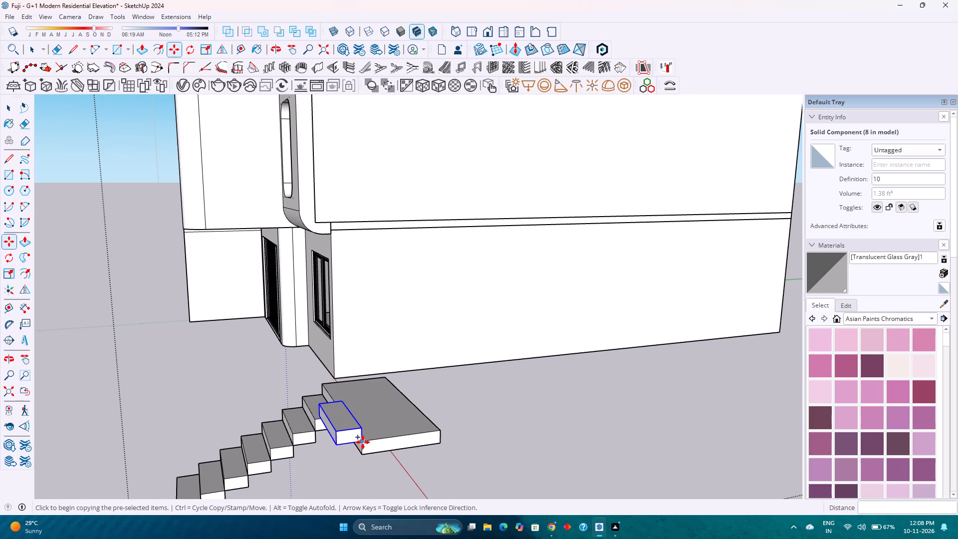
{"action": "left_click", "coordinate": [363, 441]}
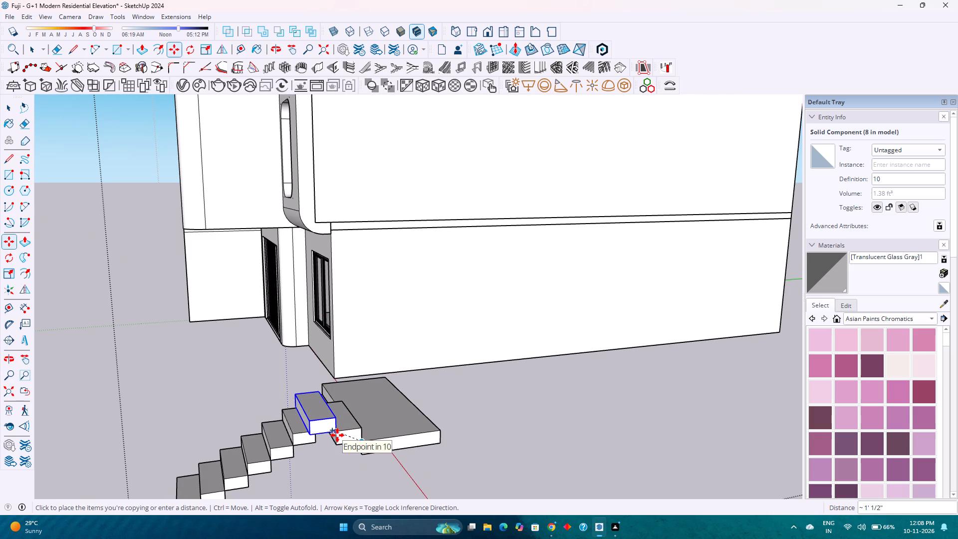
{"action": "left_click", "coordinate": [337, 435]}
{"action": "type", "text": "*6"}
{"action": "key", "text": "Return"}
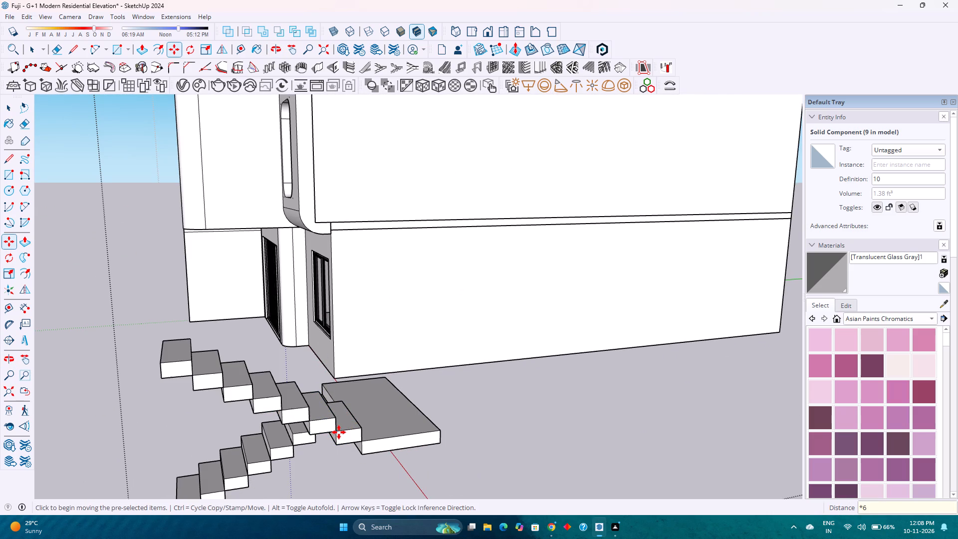
Examine the two-flight staircase and landing from several angles relative to the house's side wall and front.
{"action": "scroll", "coordinate": [308, 296], "scroll_direction": "down", "scroll_amount": 3}
{"action": "middle_click_drag", "start_coordinate": [242, 369], "coordinate": [393, 374]}
{"action": "key", "text": "space"}
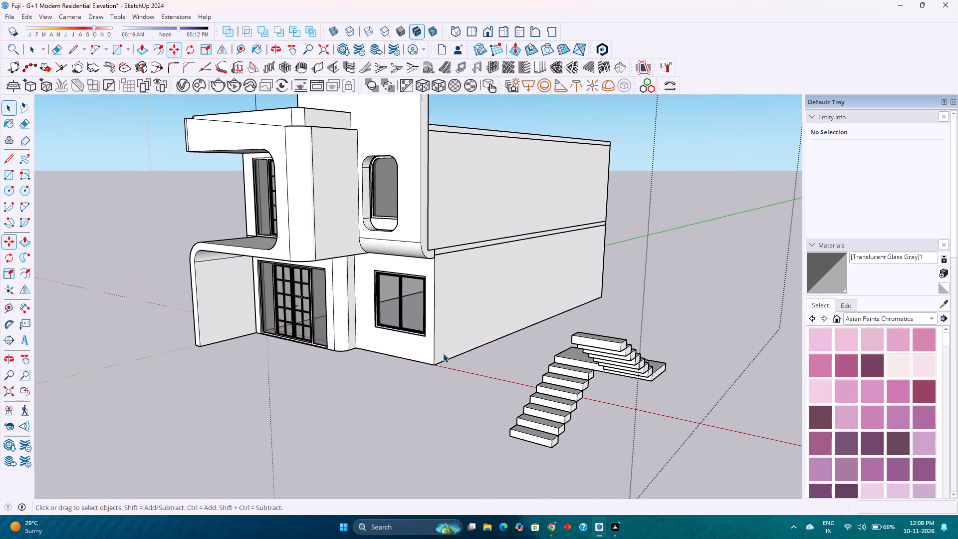
{"action": "middle_click_drag", "start_coordinate": [656, 414], "coordinate": [525, 417]}
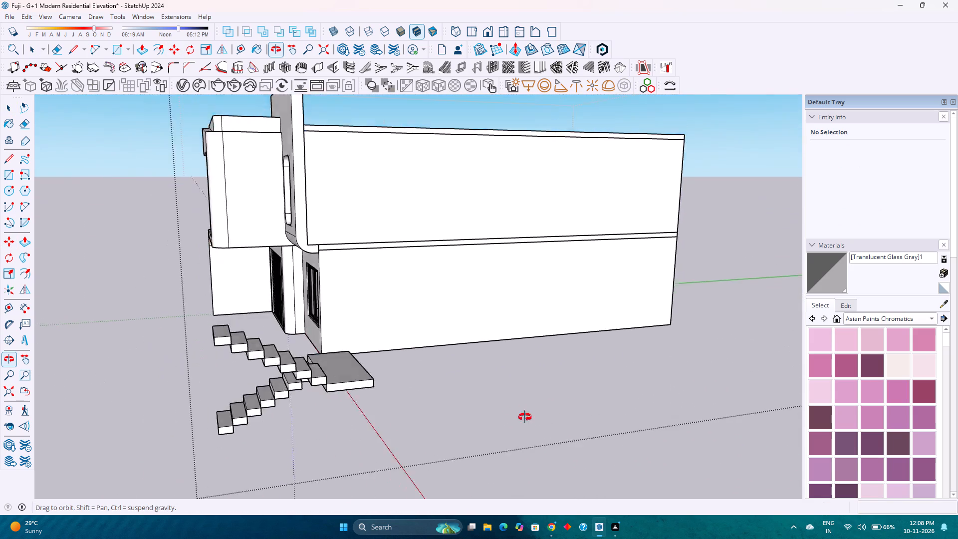
{"action": "middle_click_drag", "start_coordinate": [525, 417], "coordinate": [659, 421]}
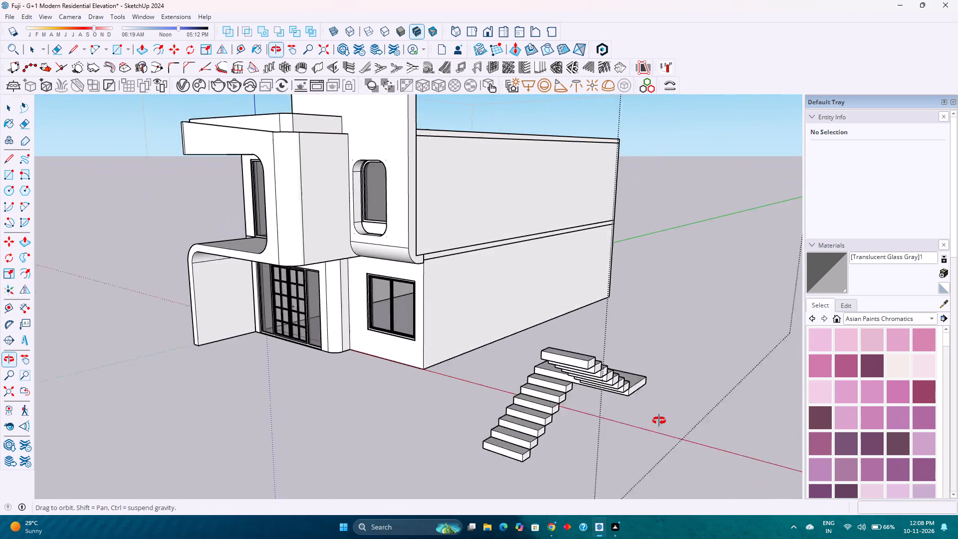
{"action": "middle_click_drag", "start_coordinate": [659, 421], "coordinate": [663, 421]}
{"action": "scroll", "coordinate": [656, 410], "scroll_direction": "down", "scroll_amount": 3}
{"action": "middle_click_drag", "start_coordinate": [655, 410], "coordinate": [402, 397]}
{"action": "scroll", "coordinate": [152, 397], "scroll_direction": "up", "scroll_amount": 4}
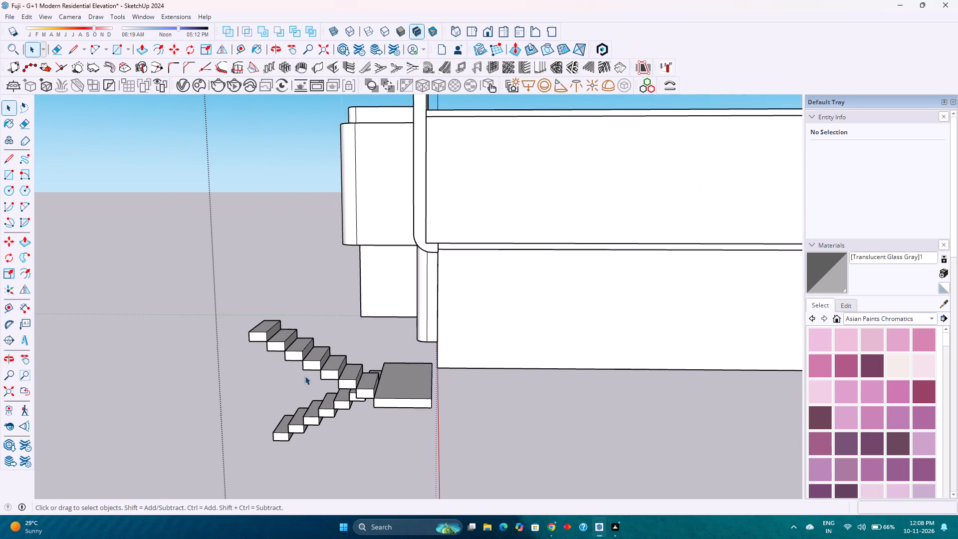
{"action": "scroll", "coordinate": [305, 375], "scroll_direction": "down", "scroll_amount": 2}
{"action": "middle_click_drag", "start_coordinate": [307, 376], "coordinate": [628, 397]}
{"action": "middle_click", "coordinate": [628, 397]}
{"action": "scroll", "coordinate": [685, 378], "scroll_direction": "up", "scroll_amount": 4}
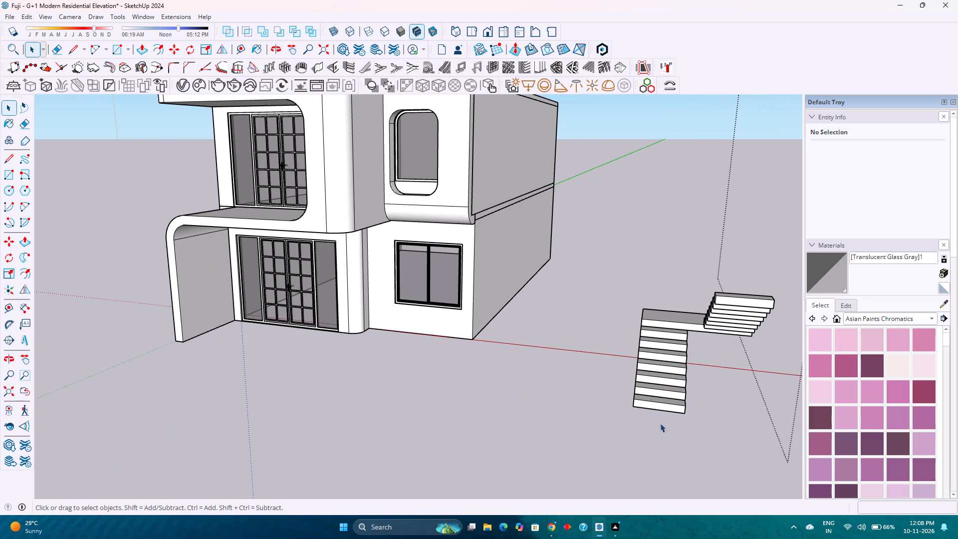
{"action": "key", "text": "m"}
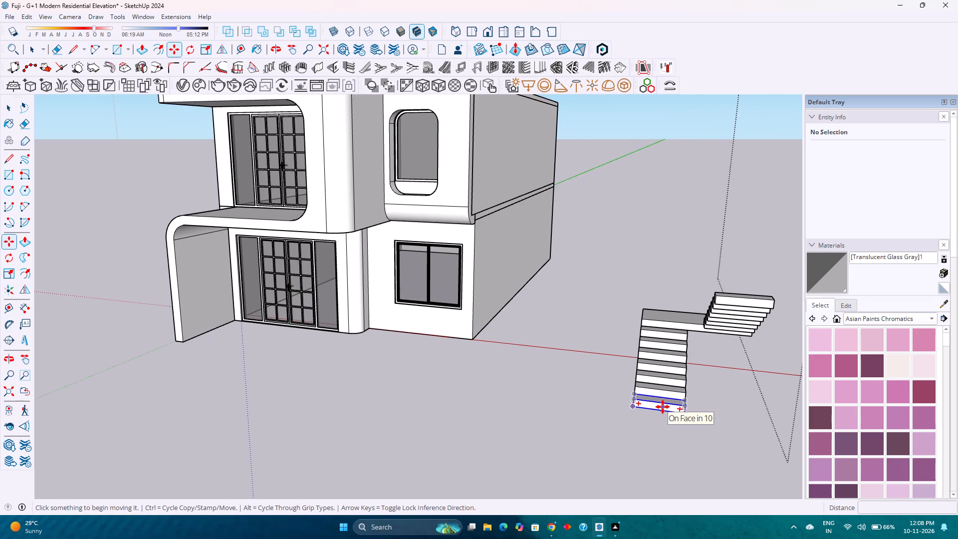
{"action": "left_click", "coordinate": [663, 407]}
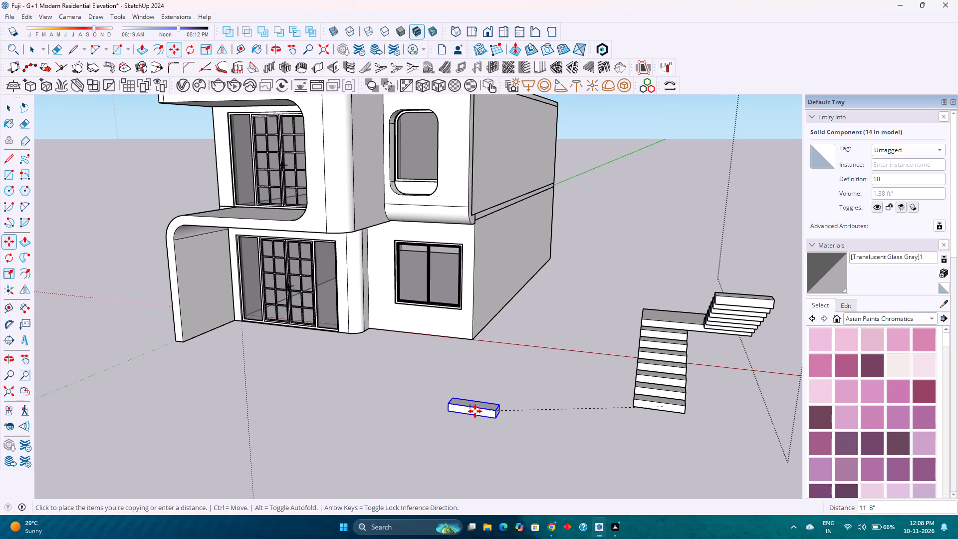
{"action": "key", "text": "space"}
Undo the whole external staircase, including the second flight, the landing slab and the first flight, leaving only the house.
{"action": "scroll", "coordinate": [470, 416], "scroll_direction": "down", "scroll_amount": 3}
{"action": "middle_click_drag", "start_coordinate": [470, 416], "coordinate": [572, 420]}
{"action": "scroll", "coordinate": [572, 420], "scroll_direction": "up", "scroll_amount": 1}
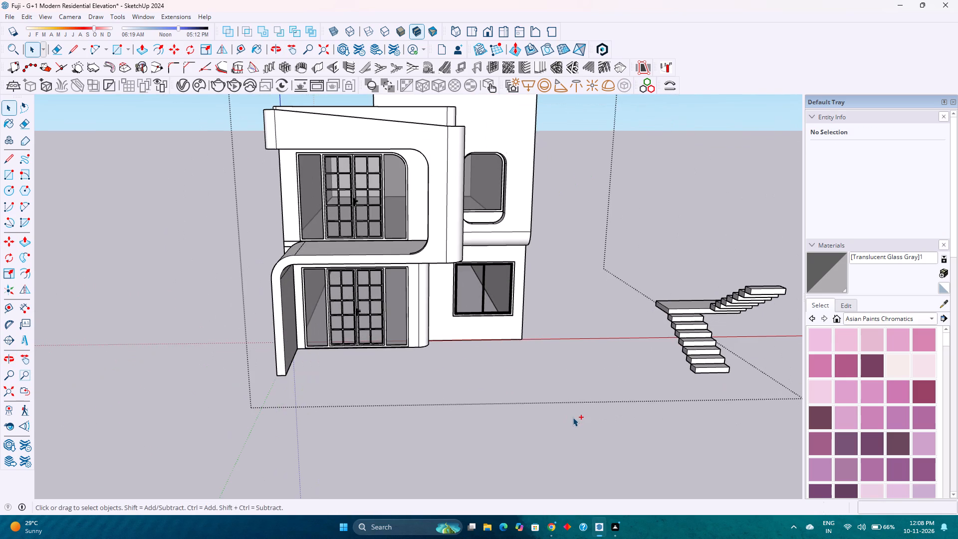
{"action": "key", "text": "ctrl+z"}
{"action": "key", "text": "ctrl+z"}
{"action": "key", "text": "ctrl+z"}
{"action": "key", "text": "ctrl+z"}
{"action": "key", "text": "ctrl+z"}
{"action": "key", "text": "ctrl+z"}
{"action": "key", "text": "ctrl+z"}
{"action": "key", "text": "ctrl+z"}
{"action": "key", "text": "ctrl+z"}
{"action": "key", "text": "ctrl+z"}
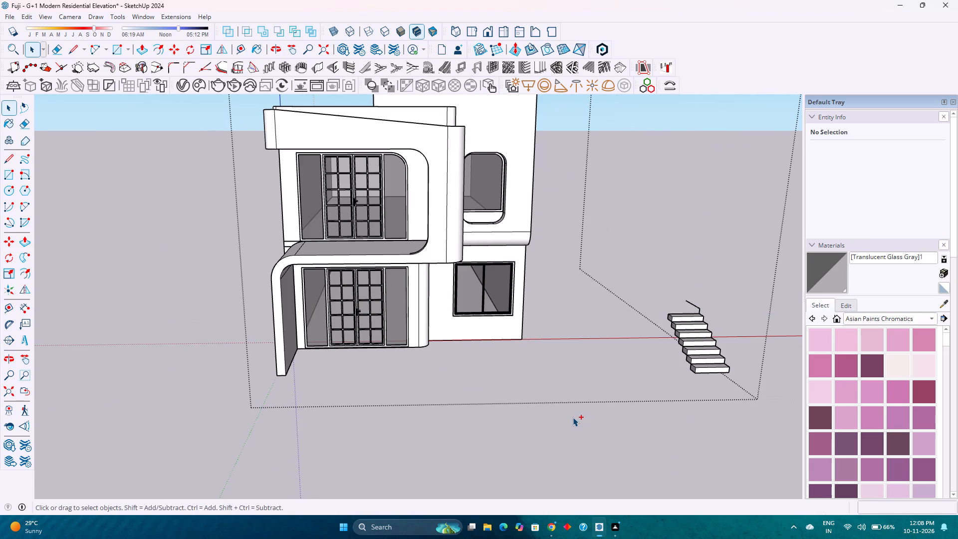
{"action": "key", "text": "ctrl+z"}
{"action": "key", "text": "ctrl+z"}
{"action": "key", "text": "ctrl+z"}
{"action": "key", "text": "ctrl+z"}
{"action": "key", "text": "ctrl+z"}
{"action": "key", "text": "ctrl+z"}
{"action": "key", "text": "ctrl+z"}
{"action": "key", "text": "ctrl+z"}
{"action": "key", "text": "ctrl+z"}
{"action": "key", "text": "ctrl+z"}
{"action": "key", "text": "ctrl+z"}
{"action": "key", "text": "ctrl+z"}
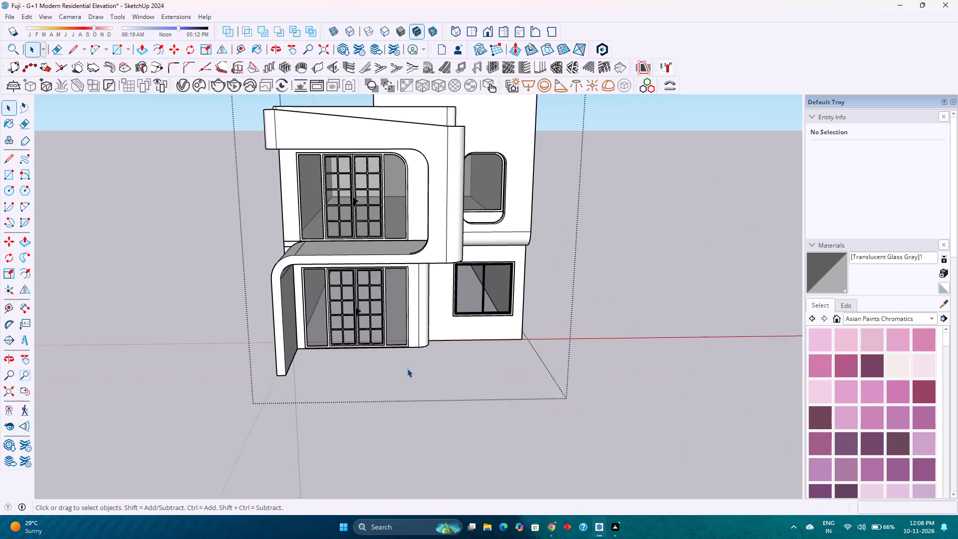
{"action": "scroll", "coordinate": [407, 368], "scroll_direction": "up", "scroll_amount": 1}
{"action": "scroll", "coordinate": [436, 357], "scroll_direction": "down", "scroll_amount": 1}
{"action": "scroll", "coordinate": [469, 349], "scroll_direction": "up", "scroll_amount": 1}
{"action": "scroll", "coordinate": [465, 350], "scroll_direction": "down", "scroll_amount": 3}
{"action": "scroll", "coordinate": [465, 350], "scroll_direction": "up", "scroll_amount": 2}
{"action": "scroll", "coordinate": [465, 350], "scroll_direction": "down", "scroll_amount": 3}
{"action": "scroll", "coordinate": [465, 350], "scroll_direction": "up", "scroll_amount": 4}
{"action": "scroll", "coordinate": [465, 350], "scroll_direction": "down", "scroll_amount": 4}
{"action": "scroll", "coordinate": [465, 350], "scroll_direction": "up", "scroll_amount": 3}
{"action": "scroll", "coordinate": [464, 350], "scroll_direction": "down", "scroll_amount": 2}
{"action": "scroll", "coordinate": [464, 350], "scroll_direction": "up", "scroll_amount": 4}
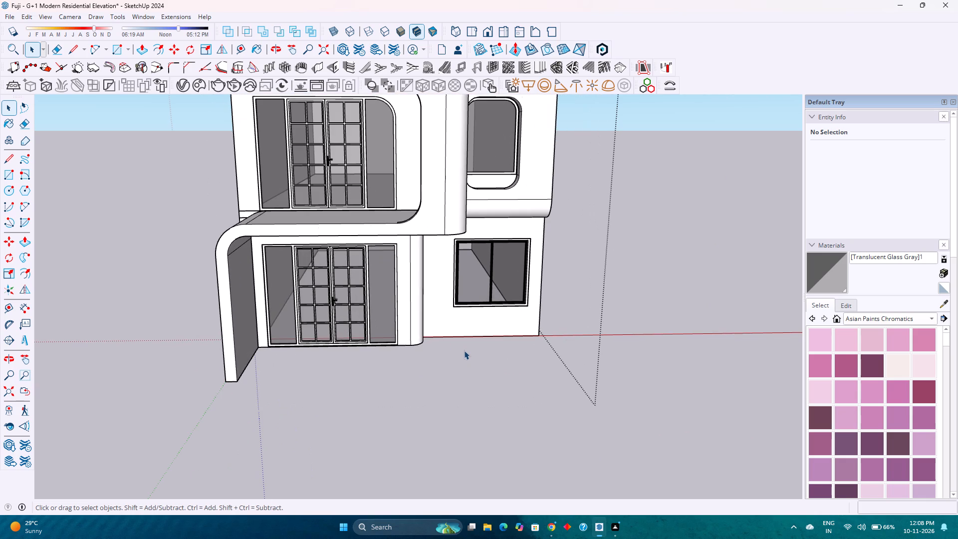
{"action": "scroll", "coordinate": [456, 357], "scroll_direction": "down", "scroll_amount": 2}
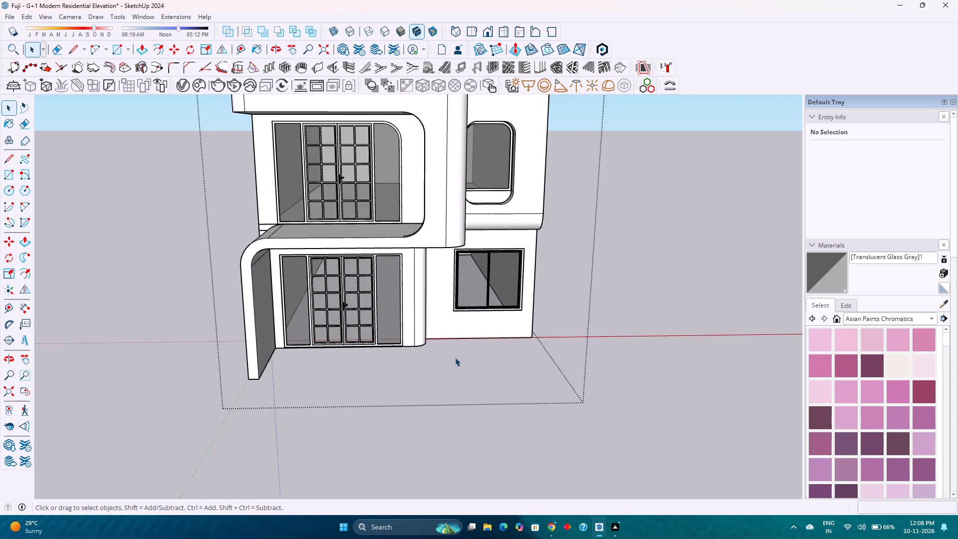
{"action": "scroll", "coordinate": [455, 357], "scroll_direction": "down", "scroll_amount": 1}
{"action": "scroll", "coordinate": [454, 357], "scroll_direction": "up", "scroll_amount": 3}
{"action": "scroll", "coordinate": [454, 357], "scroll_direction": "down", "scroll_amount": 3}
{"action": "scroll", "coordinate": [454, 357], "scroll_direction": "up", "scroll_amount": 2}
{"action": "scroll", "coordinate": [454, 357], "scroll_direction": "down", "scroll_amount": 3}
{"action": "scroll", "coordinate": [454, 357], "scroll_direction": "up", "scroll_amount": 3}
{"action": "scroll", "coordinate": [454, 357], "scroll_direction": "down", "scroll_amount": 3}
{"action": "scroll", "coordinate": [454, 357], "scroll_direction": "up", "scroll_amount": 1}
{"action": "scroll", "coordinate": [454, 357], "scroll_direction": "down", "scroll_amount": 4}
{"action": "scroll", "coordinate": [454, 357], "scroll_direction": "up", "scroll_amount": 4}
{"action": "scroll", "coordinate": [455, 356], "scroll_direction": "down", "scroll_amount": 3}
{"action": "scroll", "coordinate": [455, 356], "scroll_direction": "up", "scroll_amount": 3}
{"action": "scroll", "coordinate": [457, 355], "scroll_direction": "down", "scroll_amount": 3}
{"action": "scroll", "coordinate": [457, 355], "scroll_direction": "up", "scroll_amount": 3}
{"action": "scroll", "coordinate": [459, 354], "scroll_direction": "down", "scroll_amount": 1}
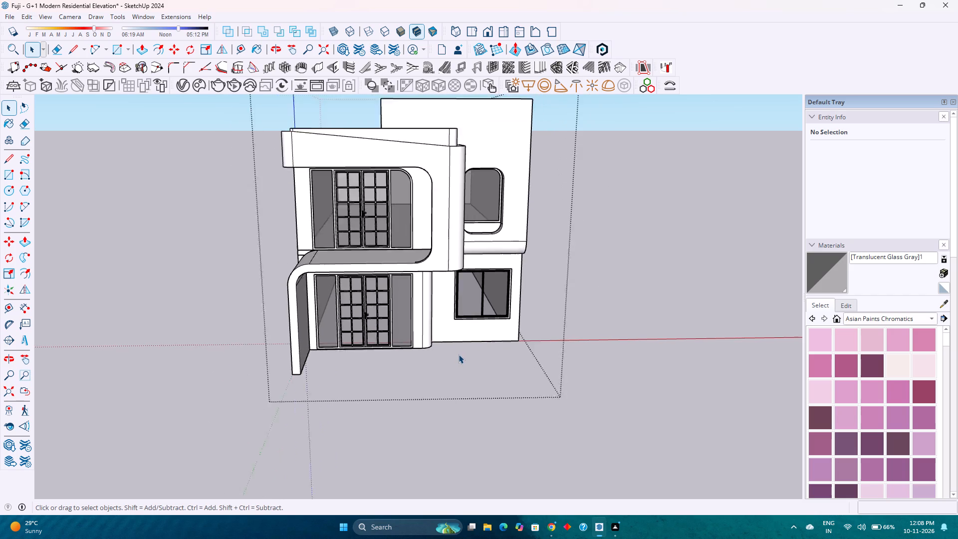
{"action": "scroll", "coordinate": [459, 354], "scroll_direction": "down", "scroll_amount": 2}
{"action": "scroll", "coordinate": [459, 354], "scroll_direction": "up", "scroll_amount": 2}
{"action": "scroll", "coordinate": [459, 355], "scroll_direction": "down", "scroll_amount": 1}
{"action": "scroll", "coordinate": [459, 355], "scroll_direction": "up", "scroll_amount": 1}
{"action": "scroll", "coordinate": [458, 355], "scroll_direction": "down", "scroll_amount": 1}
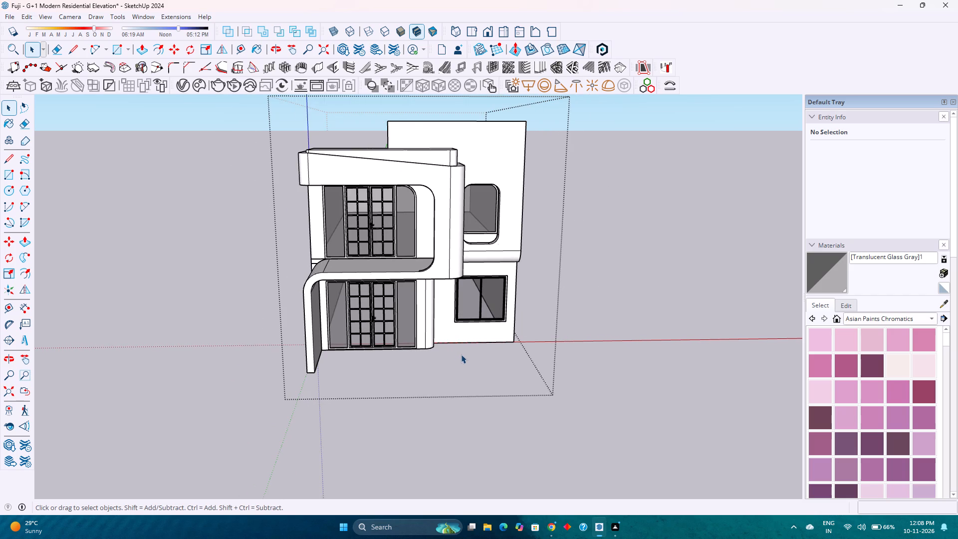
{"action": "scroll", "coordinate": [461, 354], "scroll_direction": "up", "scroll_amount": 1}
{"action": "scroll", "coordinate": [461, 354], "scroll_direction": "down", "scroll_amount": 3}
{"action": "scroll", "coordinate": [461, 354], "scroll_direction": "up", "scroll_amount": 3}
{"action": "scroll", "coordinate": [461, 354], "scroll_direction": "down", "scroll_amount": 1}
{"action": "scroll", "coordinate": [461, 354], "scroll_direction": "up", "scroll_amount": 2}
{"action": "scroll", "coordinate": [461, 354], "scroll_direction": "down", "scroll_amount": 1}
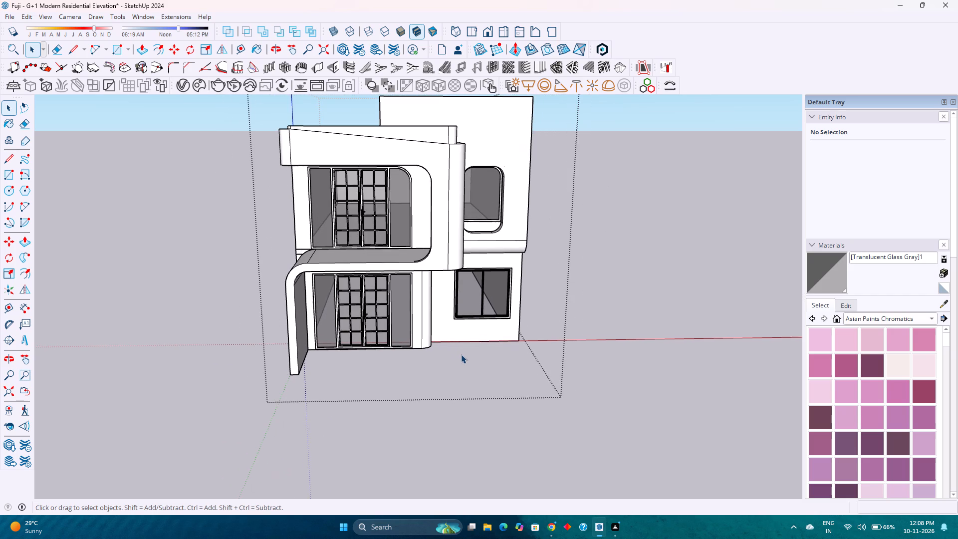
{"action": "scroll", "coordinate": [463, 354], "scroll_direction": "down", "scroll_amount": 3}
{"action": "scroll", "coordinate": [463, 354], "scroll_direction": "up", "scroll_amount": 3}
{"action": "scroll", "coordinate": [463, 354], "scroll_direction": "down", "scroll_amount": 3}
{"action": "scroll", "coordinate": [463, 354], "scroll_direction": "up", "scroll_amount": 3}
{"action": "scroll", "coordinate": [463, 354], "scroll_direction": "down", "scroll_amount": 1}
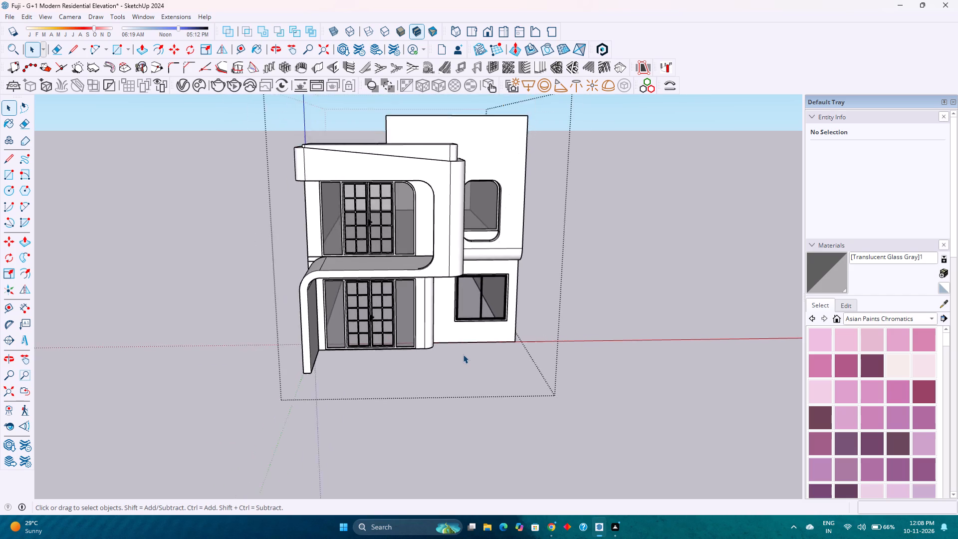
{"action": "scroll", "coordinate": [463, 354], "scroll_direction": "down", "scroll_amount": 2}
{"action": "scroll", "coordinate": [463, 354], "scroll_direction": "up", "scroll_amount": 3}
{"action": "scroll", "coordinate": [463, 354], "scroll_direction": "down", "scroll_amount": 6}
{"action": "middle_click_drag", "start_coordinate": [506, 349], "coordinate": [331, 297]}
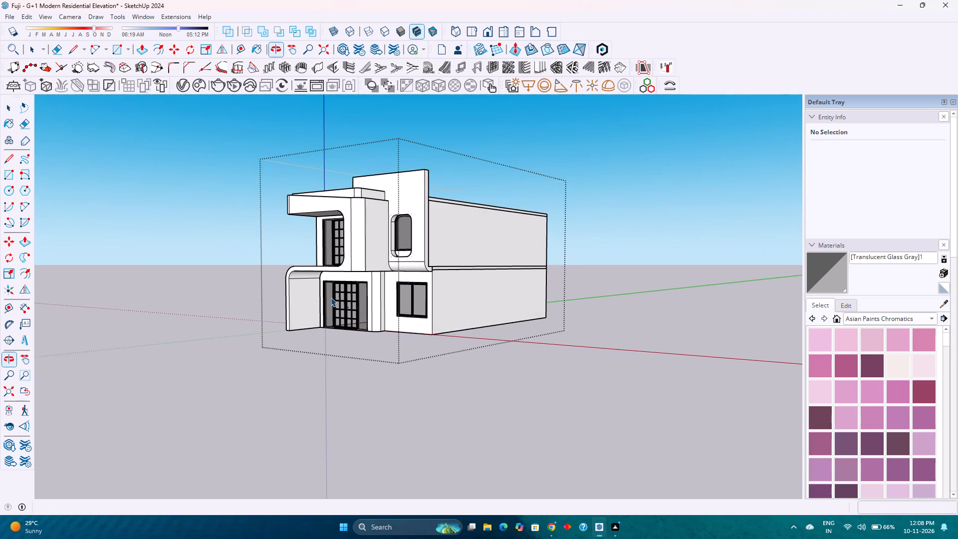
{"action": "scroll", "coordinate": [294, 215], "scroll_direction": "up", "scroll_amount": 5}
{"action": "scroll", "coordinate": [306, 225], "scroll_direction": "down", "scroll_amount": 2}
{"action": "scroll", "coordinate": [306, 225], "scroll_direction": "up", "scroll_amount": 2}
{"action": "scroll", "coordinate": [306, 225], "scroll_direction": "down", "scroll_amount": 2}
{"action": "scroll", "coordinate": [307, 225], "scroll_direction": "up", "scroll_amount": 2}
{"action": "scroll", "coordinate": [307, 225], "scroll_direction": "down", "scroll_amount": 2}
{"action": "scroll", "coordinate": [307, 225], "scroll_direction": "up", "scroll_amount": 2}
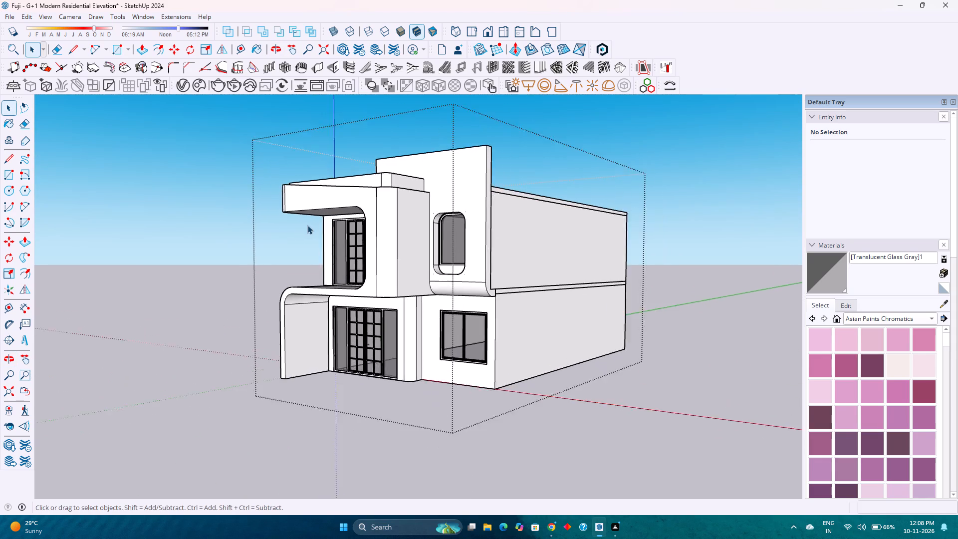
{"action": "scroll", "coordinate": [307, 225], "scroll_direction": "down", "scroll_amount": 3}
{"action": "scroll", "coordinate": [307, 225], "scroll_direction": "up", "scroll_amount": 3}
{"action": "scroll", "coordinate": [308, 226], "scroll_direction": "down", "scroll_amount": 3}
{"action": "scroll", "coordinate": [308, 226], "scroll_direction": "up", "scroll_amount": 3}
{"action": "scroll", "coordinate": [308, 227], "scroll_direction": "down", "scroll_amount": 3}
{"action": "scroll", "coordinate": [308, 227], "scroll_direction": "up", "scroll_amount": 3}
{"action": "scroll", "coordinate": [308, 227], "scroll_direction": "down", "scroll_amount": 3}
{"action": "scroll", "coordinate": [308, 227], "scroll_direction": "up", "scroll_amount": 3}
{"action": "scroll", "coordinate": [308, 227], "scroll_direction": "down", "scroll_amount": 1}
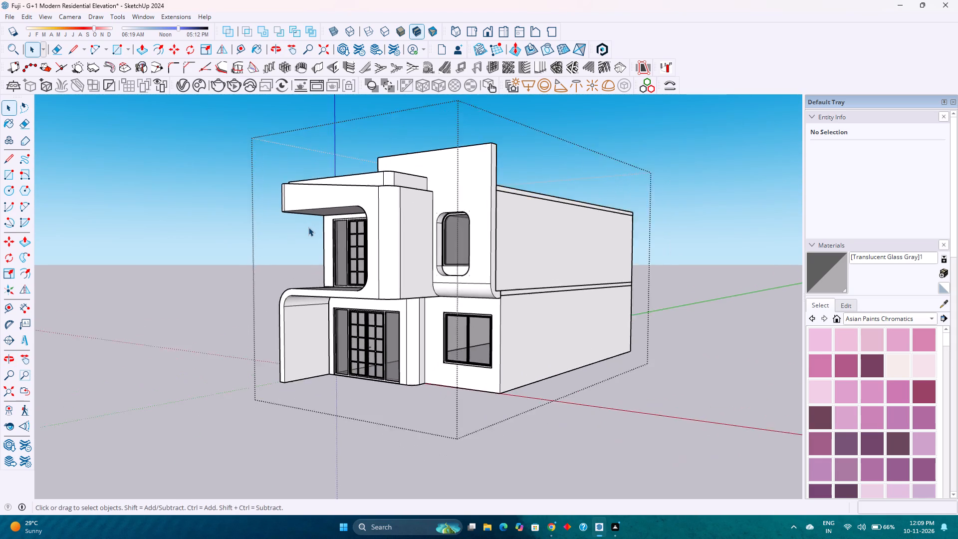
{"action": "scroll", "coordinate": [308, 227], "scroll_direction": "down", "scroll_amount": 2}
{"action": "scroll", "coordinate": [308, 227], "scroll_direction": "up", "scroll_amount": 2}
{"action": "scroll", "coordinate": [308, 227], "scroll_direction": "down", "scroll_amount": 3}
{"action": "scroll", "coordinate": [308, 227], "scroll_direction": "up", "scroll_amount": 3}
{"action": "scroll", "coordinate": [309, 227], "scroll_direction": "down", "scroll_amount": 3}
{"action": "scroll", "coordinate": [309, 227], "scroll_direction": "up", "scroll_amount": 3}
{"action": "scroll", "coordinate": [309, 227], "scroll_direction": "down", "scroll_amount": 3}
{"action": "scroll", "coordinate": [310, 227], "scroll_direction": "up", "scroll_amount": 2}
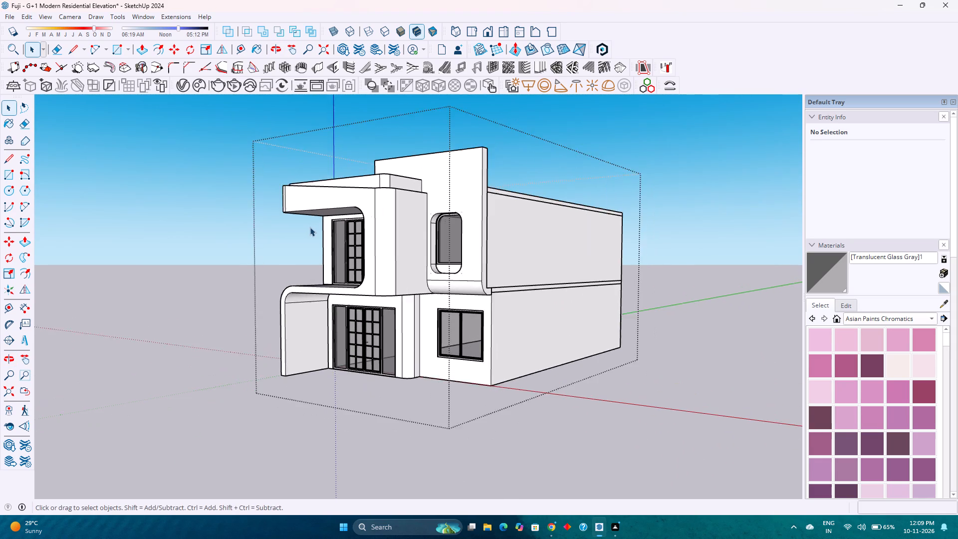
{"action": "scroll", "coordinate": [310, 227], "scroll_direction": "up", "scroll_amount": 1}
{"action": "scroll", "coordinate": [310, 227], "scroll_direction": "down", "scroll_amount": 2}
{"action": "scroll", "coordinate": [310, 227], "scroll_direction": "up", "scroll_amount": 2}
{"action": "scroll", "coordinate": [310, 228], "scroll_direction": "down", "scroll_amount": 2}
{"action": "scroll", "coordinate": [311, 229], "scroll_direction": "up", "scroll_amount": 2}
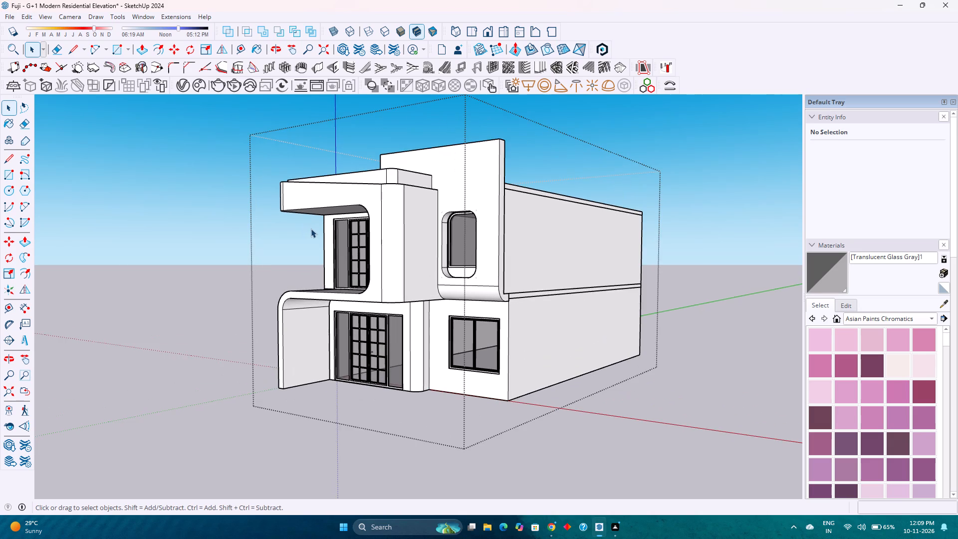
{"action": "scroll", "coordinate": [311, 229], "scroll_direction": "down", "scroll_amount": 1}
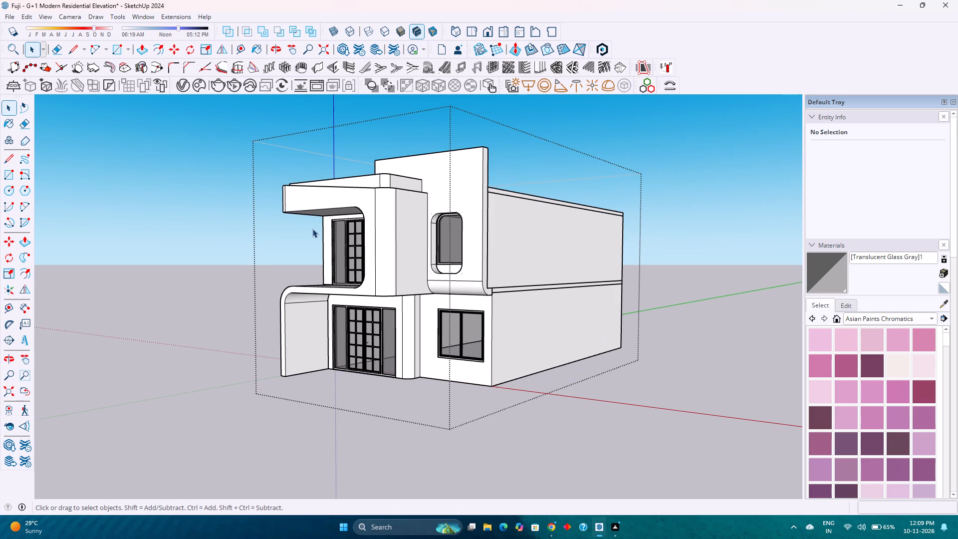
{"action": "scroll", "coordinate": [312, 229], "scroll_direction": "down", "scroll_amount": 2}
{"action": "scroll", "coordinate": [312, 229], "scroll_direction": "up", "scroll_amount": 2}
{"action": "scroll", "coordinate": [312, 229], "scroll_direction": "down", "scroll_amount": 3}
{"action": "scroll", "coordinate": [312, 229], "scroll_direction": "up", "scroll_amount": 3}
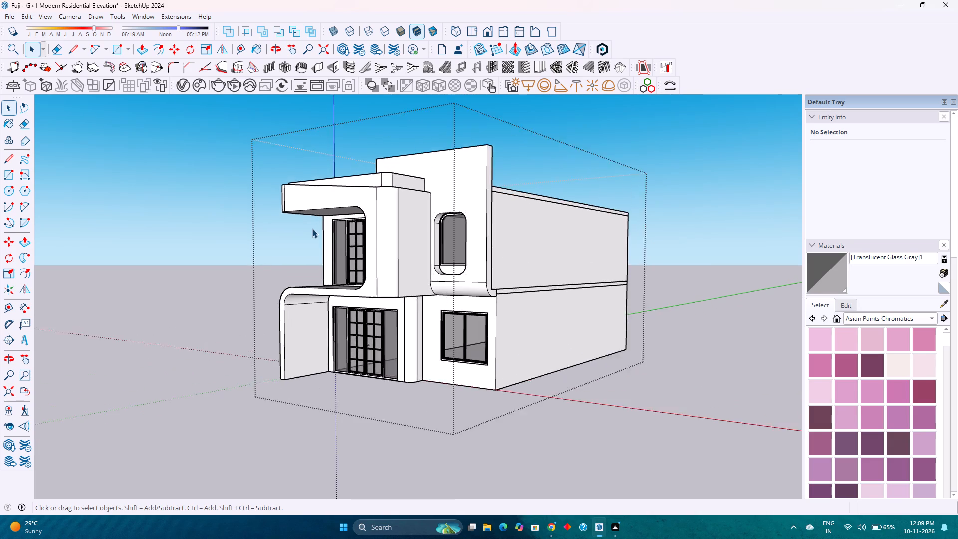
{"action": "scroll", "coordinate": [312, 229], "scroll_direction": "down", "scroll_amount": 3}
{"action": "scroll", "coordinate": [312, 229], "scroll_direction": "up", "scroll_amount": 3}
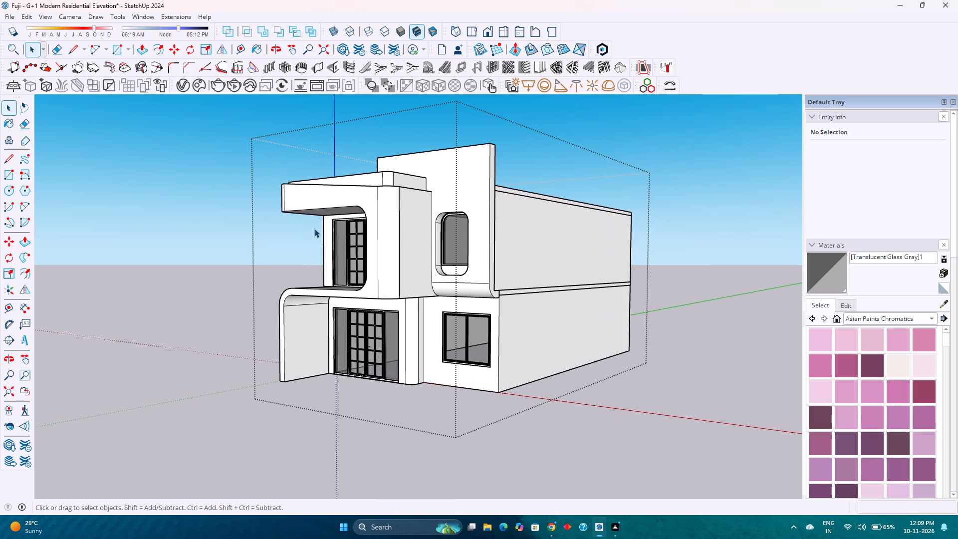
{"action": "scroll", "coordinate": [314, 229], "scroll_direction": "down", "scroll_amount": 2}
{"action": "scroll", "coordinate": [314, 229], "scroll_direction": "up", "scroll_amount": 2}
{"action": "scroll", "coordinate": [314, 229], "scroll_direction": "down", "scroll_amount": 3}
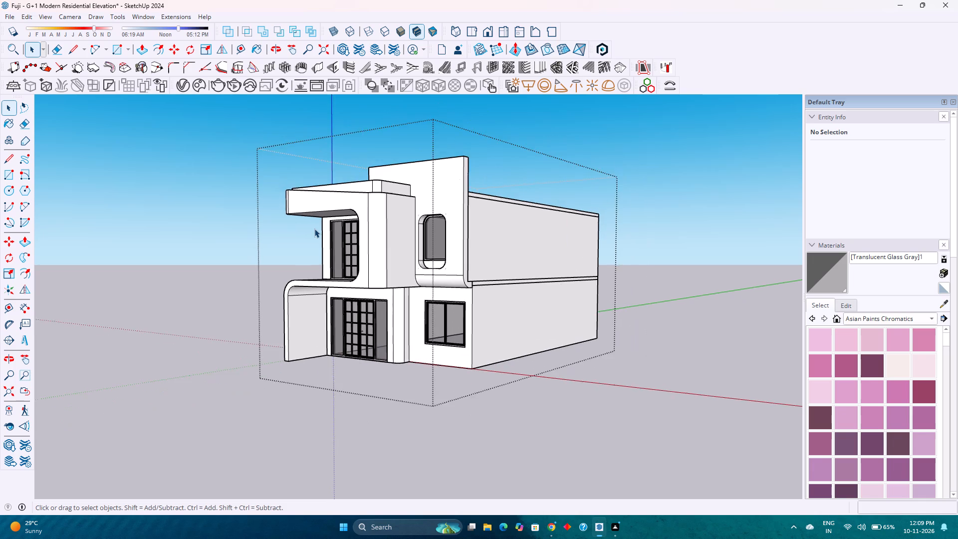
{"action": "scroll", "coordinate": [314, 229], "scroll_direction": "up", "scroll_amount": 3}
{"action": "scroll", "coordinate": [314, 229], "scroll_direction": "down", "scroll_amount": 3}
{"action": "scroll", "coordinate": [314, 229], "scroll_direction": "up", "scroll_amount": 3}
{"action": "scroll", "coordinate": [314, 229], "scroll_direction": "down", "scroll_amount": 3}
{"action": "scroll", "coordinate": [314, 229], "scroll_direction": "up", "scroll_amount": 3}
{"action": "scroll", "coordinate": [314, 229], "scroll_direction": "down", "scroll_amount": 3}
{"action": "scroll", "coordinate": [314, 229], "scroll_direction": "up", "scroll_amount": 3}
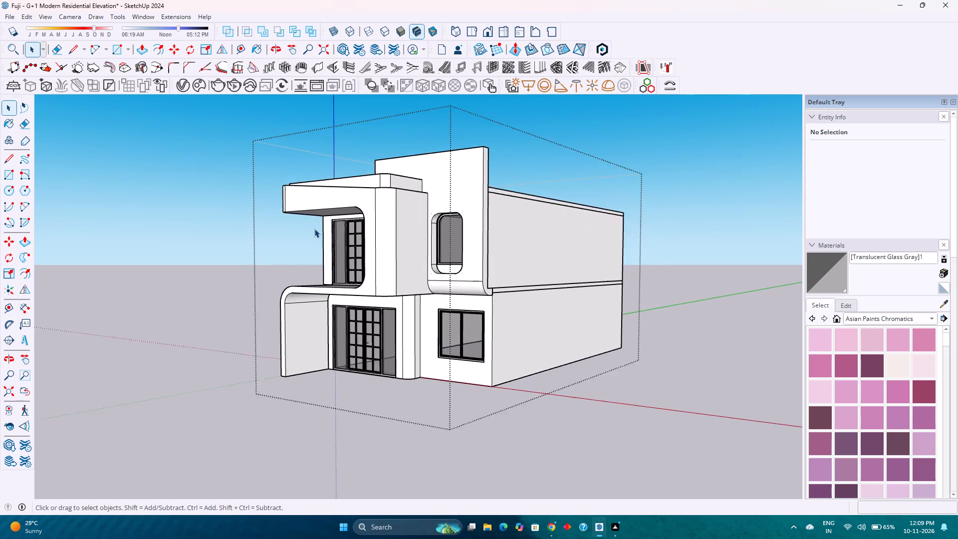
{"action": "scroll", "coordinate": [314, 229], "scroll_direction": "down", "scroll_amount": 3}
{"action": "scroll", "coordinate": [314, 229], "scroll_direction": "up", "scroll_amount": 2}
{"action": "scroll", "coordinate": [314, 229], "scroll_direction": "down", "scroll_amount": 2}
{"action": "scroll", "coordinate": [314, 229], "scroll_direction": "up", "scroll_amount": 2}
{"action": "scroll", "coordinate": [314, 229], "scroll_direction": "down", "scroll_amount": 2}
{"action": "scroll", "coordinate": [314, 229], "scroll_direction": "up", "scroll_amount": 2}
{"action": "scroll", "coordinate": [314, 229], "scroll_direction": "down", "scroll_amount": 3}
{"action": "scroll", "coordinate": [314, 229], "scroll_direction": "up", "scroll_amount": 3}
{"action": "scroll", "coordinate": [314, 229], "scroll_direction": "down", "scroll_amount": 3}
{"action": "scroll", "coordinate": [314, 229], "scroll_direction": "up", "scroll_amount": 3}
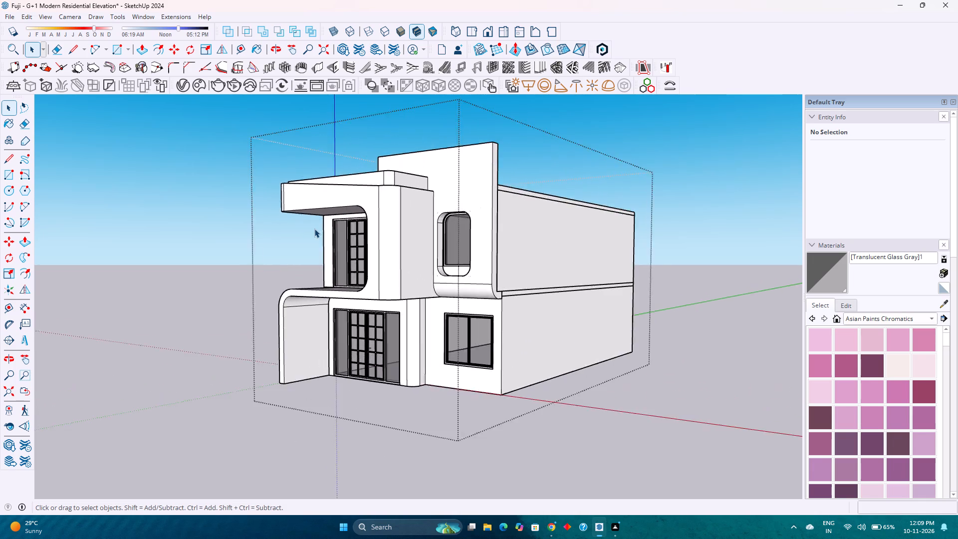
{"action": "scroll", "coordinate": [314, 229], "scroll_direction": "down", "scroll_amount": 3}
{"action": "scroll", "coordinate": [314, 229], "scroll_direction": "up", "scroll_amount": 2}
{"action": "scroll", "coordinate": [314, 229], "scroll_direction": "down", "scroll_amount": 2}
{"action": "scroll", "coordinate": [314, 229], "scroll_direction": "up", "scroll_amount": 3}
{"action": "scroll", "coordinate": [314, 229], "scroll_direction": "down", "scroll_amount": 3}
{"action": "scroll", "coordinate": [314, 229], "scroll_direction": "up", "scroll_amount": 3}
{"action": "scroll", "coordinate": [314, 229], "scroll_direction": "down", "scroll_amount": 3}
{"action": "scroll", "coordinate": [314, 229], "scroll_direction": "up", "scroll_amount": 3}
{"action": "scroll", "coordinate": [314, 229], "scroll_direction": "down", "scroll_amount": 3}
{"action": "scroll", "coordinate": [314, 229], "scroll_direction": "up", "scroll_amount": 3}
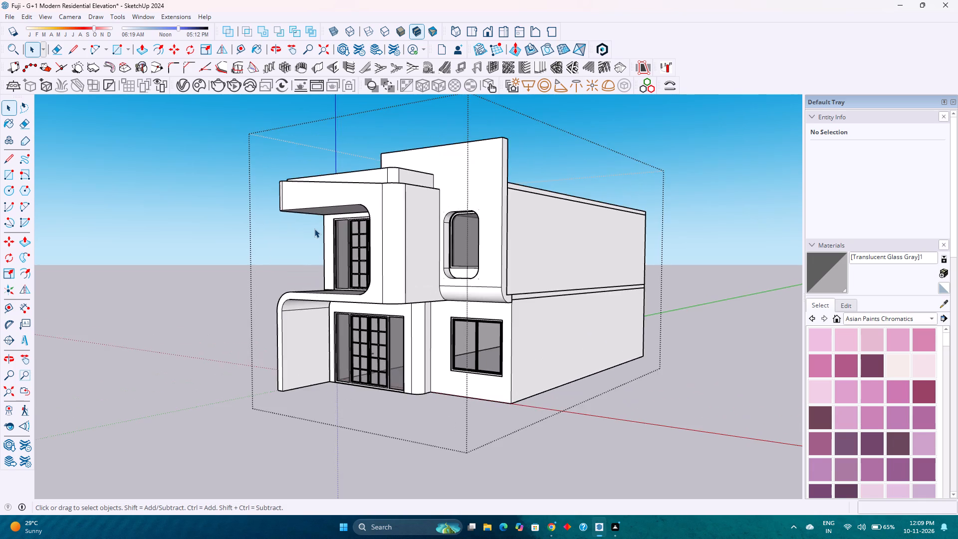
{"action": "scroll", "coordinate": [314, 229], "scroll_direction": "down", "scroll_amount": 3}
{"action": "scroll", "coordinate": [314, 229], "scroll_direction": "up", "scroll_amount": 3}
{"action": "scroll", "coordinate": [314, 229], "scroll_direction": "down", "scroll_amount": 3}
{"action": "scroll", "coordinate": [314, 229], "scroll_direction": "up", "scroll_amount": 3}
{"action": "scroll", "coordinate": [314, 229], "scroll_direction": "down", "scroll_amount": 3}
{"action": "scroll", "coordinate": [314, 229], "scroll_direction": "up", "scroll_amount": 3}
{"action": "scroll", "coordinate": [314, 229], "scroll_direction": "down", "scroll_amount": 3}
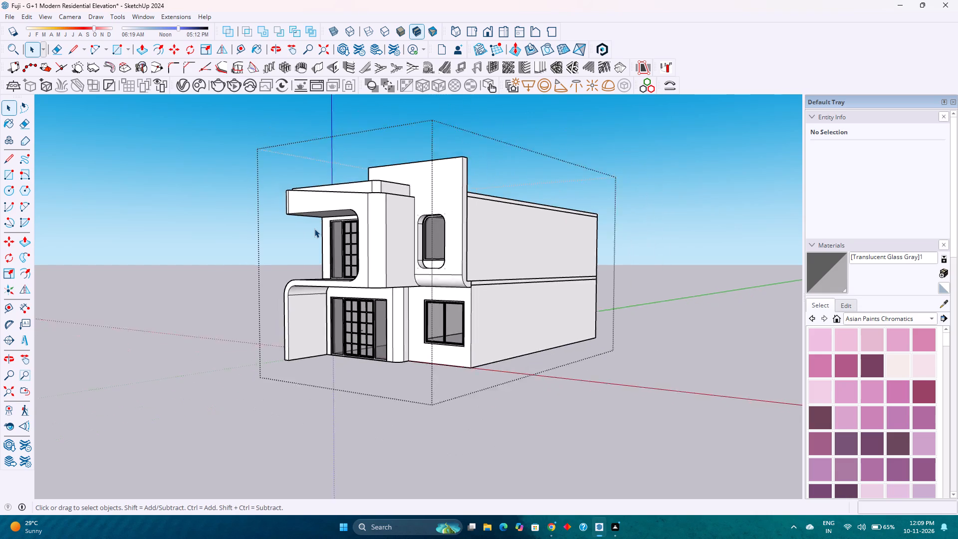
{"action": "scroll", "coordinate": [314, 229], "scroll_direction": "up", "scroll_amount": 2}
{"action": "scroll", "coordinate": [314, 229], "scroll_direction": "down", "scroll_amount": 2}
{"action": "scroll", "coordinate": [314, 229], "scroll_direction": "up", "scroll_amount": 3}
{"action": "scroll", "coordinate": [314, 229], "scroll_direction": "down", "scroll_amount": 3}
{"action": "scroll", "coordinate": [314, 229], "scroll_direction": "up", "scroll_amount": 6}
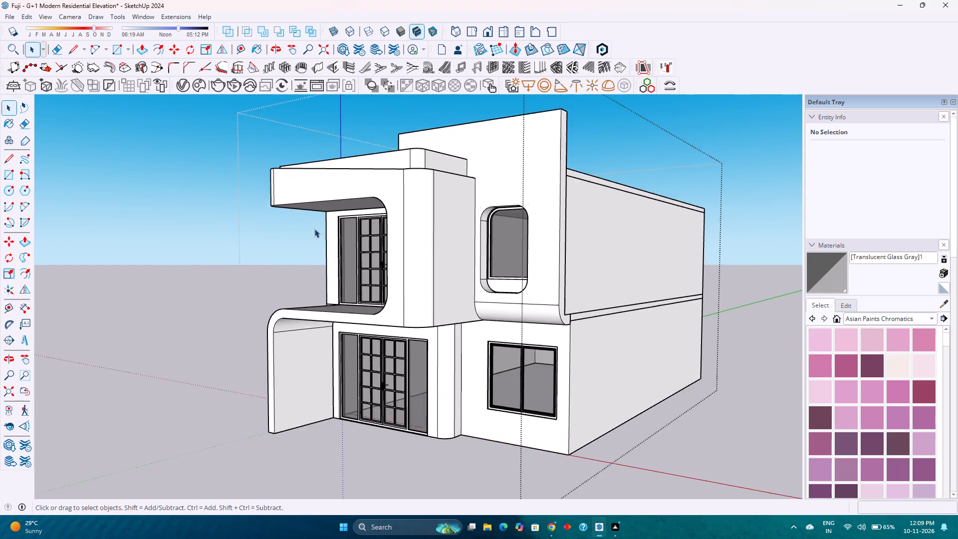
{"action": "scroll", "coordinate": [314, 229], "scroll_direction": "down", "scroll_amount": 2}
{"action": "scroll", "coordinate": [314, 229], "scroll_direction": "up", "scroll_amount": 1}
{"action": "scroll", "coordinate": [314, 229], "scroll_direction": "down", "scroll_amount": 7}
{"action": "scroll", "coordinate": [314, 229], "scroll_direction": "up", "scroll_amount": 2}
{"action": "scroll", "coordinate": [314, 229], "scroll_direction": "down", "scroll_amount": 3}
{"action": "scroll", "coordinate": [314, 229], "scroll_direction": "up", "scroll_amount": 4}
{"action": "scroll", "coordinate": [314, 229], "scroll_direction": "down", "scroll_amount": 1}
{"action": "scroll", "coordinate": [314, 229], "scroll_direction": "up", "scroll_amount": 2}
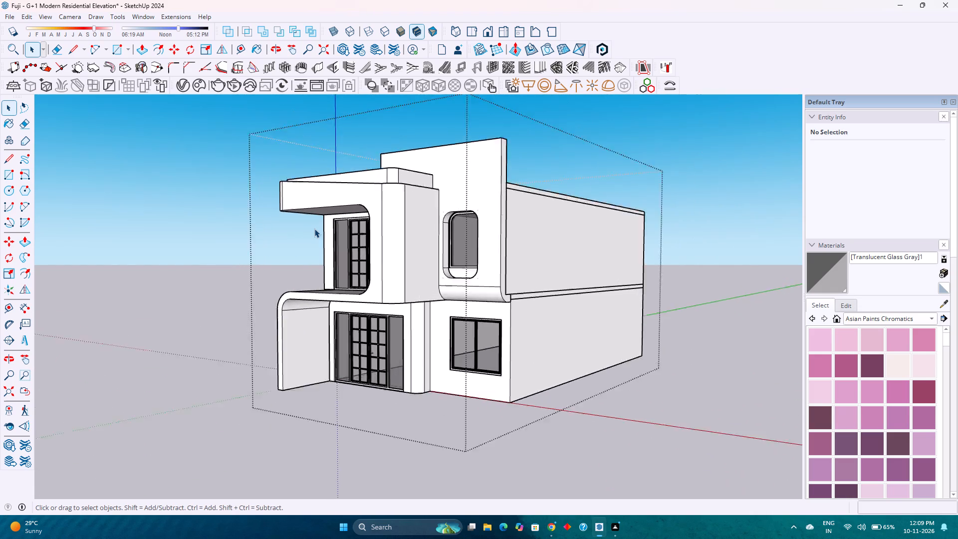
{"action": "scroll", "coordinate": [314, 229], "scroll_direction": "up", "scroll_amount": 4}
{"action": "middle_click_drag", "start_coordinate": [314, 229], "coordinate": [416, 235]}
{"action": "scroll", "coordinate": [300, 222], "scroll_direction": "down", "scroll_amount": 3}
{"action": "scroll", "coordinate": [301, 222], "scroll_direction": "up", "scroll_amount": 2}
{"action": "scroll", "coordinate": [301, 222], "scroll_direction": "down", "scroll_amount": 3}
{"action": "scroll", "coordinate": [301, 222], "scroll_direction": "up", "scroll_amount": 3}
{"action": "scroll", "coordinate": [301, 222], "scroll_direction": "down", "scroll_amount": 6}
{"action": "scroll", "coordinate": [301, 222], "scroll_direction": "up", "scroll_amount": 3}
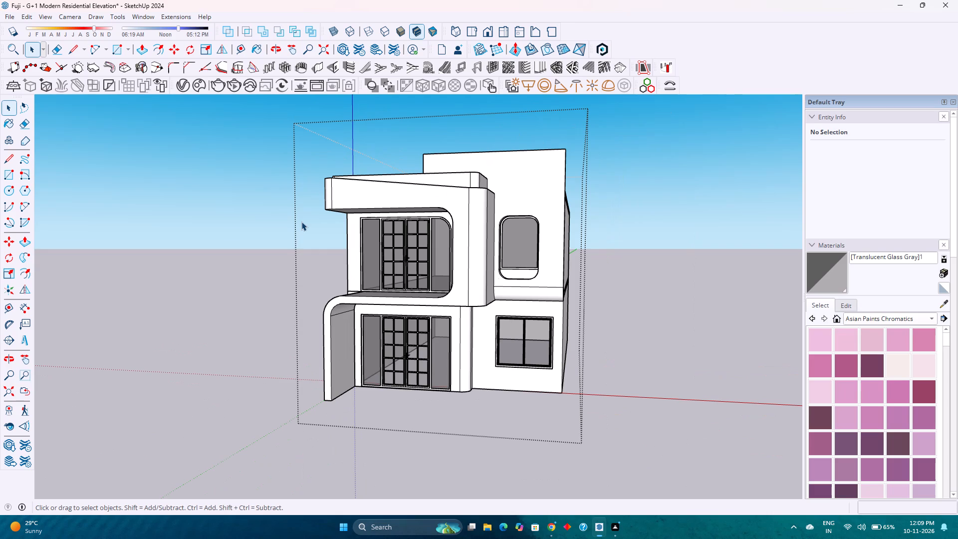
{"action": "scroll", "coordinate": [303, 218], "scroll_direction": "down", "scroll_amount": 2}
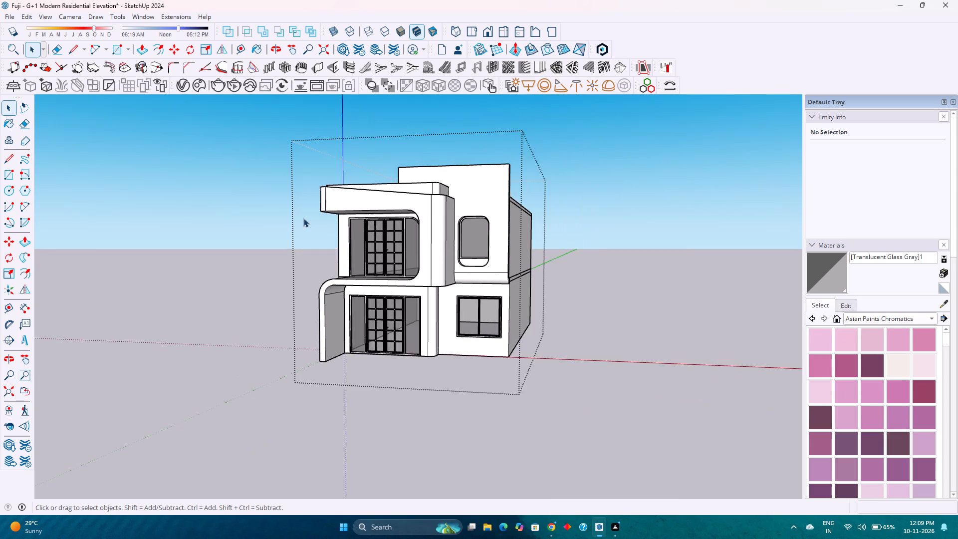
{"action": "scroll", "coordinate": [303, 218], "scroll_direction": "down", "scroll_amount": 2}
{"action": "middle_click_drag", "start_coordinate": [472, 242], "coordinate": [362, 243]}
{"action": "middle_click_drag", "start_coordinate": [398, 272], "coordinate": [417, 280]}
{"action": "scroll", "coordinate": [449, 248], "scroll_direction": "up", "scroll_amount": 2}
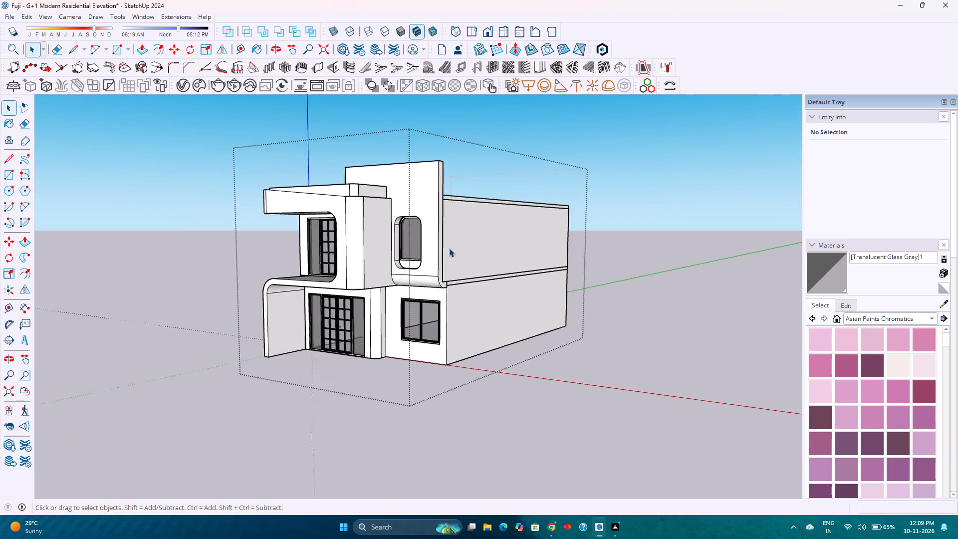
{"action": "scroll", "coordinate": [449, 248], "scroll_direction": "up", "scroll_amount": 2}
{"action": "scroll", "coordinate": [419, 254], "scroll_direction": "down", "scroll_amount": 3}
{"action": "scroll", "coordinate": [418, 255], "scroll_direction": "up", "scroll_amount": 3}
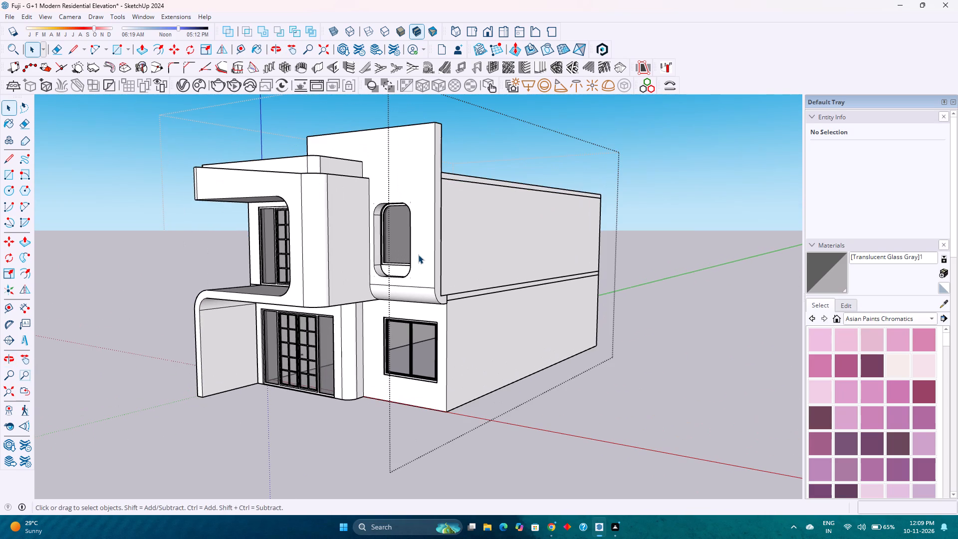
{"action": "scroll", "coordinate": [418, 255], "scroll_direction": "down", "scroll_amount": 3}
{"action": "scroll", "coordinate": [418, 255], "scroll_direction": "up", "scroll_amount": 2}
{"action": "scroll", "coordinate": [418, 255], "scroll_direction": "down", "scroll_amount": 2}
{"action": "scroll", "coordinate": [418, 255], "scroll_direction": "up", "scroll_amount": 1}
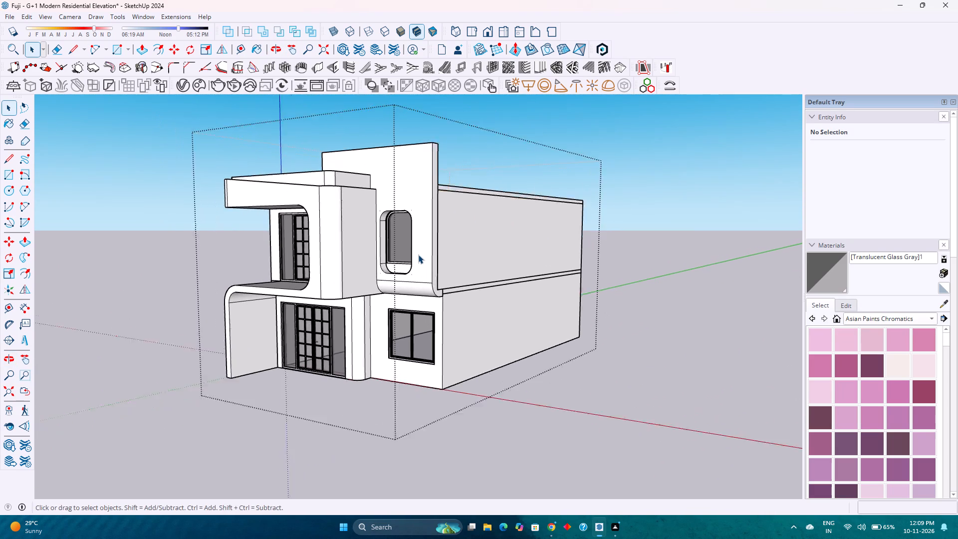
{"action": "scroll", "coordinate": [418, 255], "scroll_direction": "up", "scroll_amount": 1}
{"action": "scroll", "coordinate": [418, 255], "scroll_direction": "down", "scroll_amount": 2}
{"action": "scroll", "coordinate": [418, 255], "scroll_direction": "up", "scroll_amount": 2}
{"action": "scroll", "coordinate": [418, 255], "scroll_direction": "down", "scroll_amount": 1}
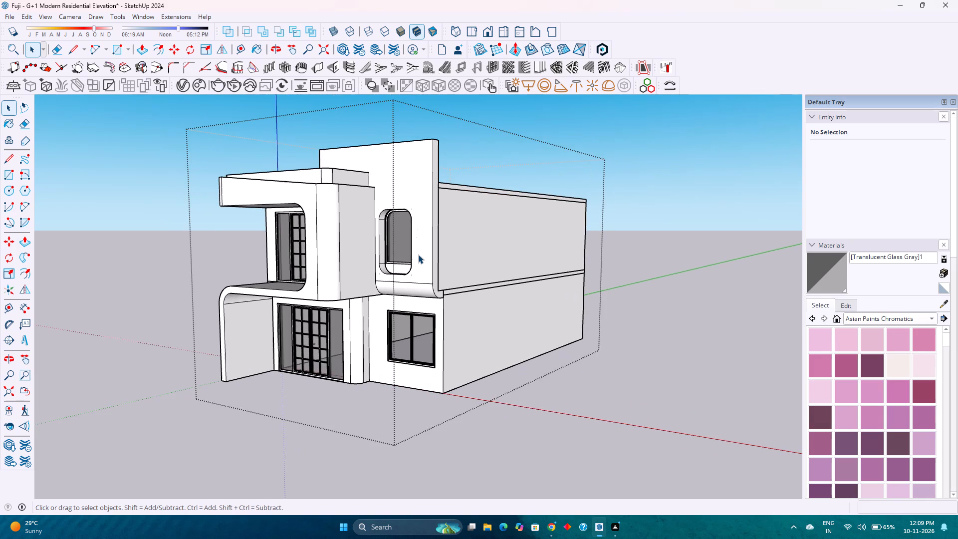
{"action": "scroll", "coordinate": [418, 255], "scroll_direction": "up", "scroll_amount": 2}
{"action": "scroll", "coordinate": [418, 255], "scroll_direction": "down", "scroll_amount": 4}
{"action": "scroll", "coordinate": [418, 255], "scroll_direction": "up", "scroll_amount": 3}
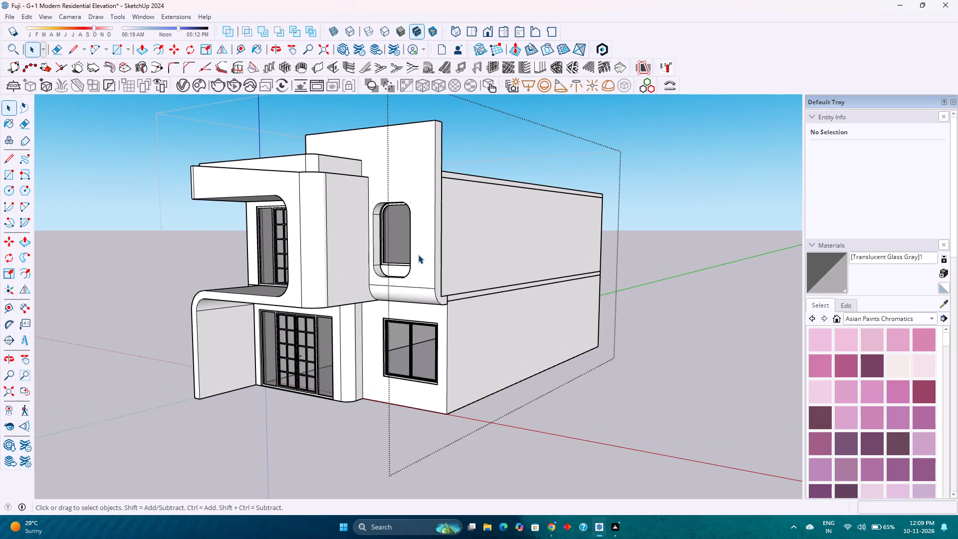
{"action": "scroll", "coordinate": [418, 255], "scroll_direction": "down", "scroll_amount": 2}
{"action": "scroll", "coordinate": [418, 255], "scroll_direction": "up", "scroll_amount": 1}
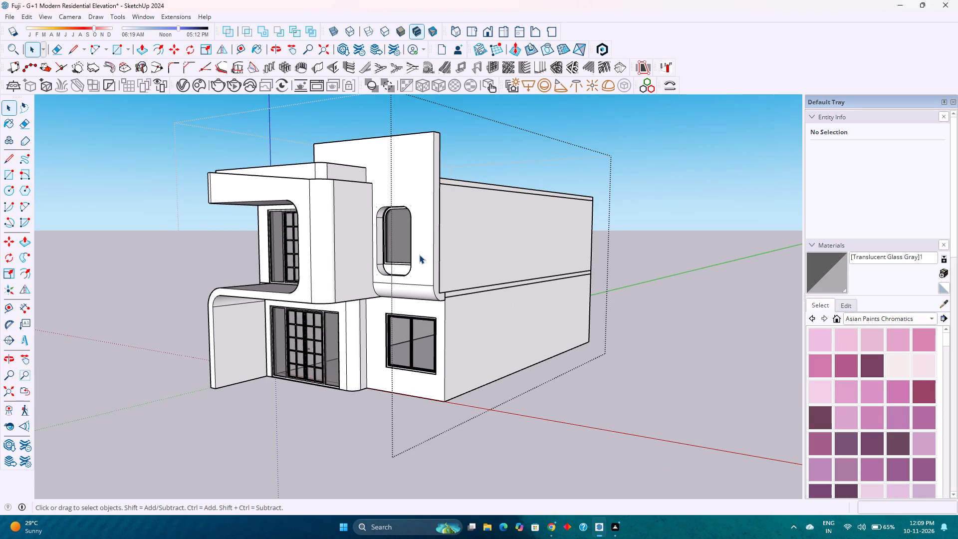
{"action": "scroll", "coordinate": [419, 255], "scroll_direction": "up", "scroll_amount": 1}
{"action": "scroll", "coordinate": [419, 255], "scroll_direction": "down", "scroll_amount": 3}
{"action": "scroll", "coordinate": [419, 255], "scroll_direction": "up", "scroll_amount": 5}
Examine the house's roof, front elevation and both side walls from several angles.
{"action": "middle_click_drag", "start_coordinate": [344, 263], "coordinate": [306, 336]}
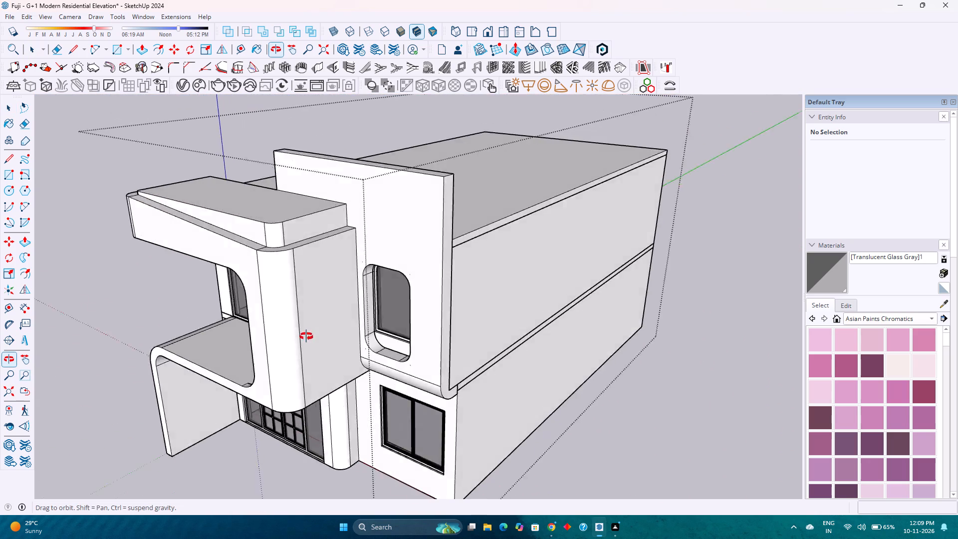
{"action": "middle_click_drag", "start_coordinate": [306, 336], "coordinate": [441, 232]}
{"action": "middle_click_drag", "start_coordinate": [441, 232], "coordinate": [455, 223]}
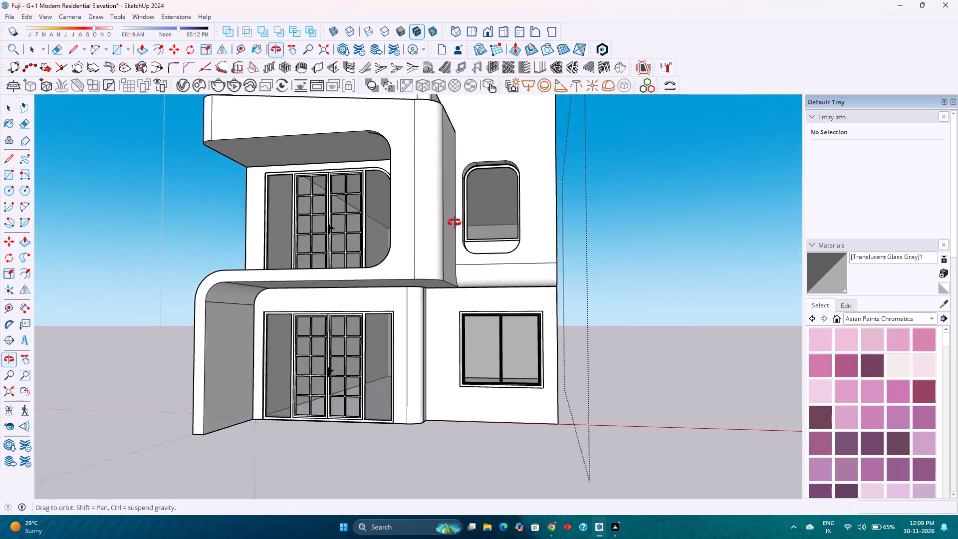
{"action": "middle_click_drag", "start_coordinate": [455, 223], "coordinate": [465, 216]}
{"action": "scroll", "coordinate": [467, 216], "scroll_direction": "up", "scroll_amount": 1}
{"action": "scroll", "coordinate": [467, 216], "scroll_direction": "down", "scroll_amount": 4}
{"action": "middle_click_drag", "start_coordinate": [505, 238], "coordinate": [484, 294]}
{"action": "middle_click_drag", "start_coordinate": [484, 295], "coordinate": [704, 303]}
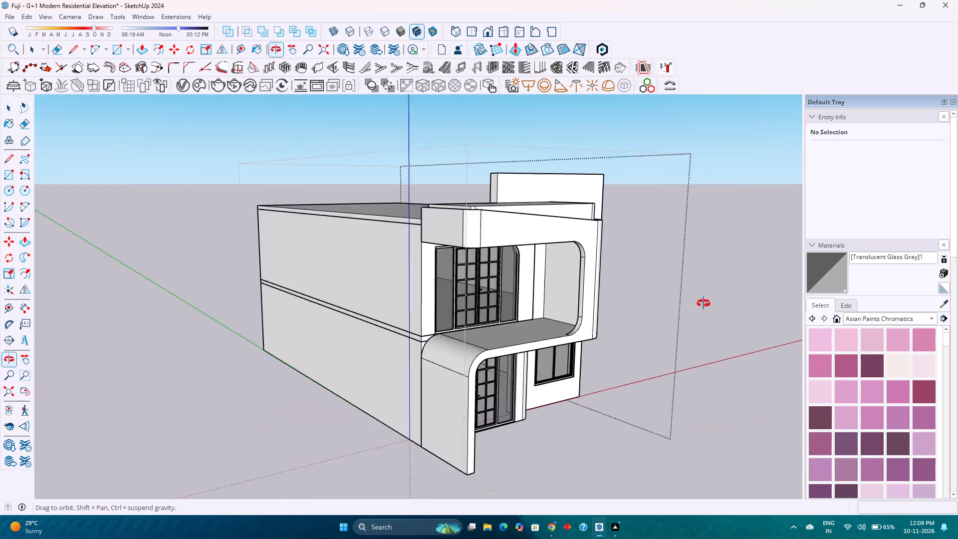
{"action": "middle_click_drag", "start_coordinate": [704, 303], "coordinate": [453, 272]}
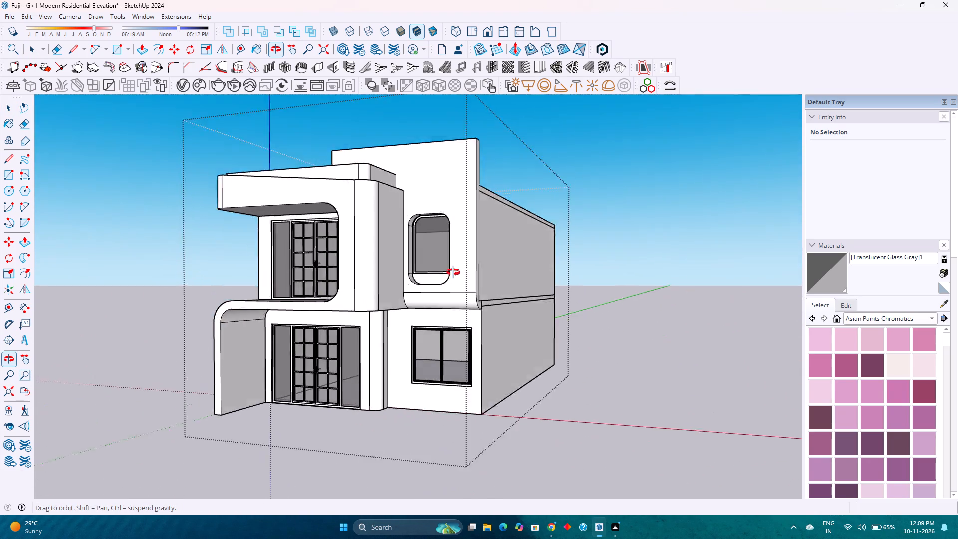
{"action": "middle_click_drag", "start_coordinate": [453, 272], "coordinate": [465, 288]}
{"action": "scroll", "coordinate": [466, 288], "scroll_direction": "down", "scroll_amount": 1}
{"action": "scroll", "coordinate": [413, 270], "scroll_direction": "down", "scroll_amount": 3}
{"action": "middle_click_drag", "start_coordinate": [381, 271], "coordinate": [454, 257]}
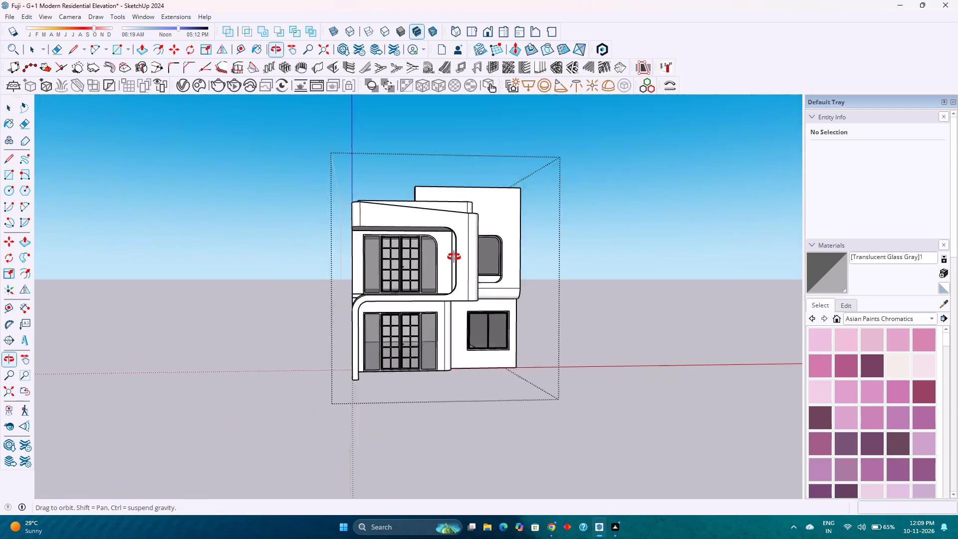
{"action": "middle_click_drag", "start_coordinate": [454, 257], "coordinate": [392, 269]}
{"action": "middle_click", "coordinate": [392, 269]}
Inside the tall upper-floor wall group, place guides 1'6" in from its outer vertical edge and 1'6" below its top edge.
{"action": "scroll", "coordinate": [474, 217], "scroll_direction": "up", "scroll_amount": 3}
{"action": "double_click", "coordinate": [477, 214]}
{"action": "scroll", "coordinate": [475, 213], "scroll_direction": "up", "scroll_amount": 7}
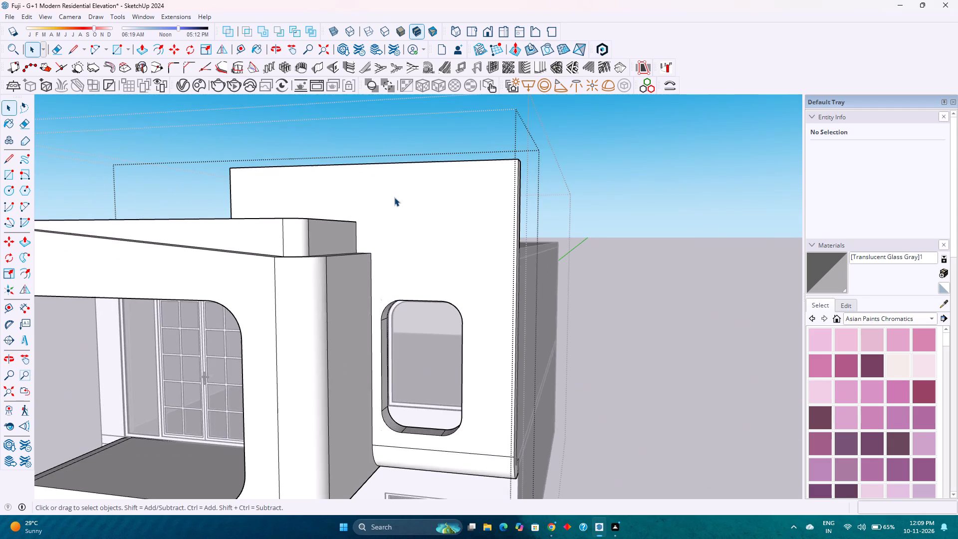
{"action": "scroll", "coordinate": [398, 199], "scroll_direction": "up", "scroll_amount": 3}
{"action": "scroll", "coordinate": [398, 199], "scroll_direction": "down", "scroll_amount": 3}
{"action": "scroll", "coordinate": [398, 199], "scroll_direction": "up", "scroll_amount": 2}
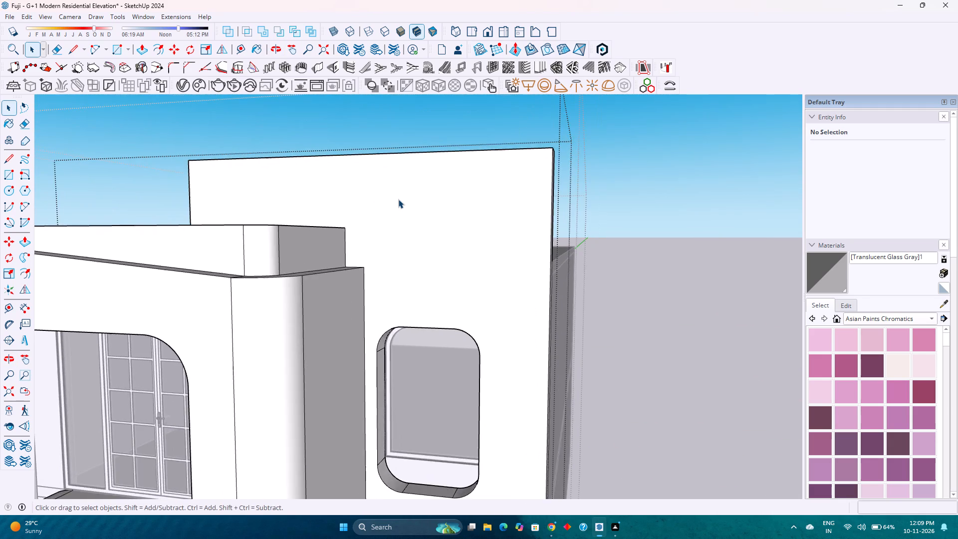
{"action": "scroll", "coordinate": [398, 199], "scroll_direction": "up", "scroll_amount": 2}
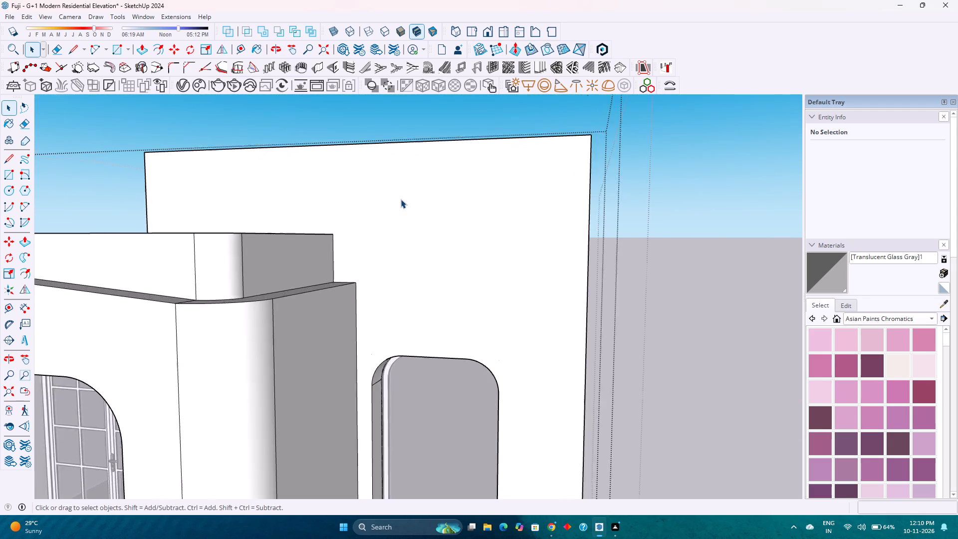
{"action": "scroll", "coordinate": [401, 199], "scroll_direction": "up", "scroll_amount": 1}
{"action": "scroll", "coordinate": [401, 199], "scroll_direction": "down", "scroll_amount": 3}
{"action": "scroll", "coordinate": [401, 199], "scroll_direction": "up", "scroll_amount": 3}
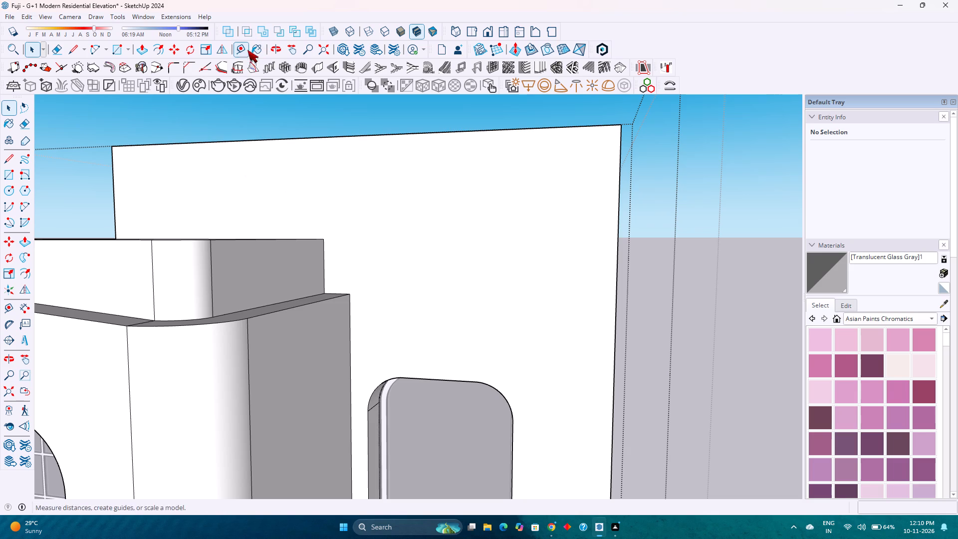
{"action": "left_click", "coordinate": [240, 52]}
{"action": "left_click", "coordinate": [619, 244]}
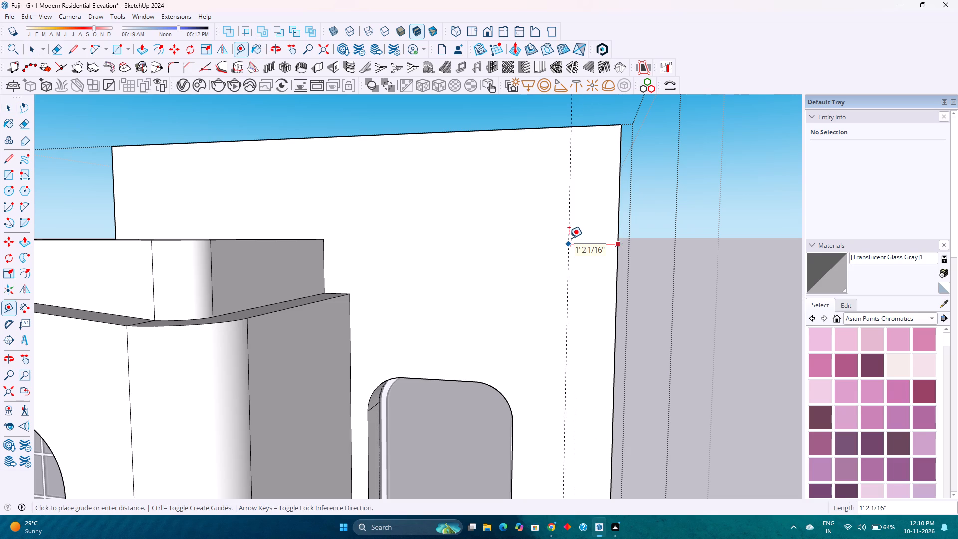
{"action": "type", "text": "2'"}
{"action": "key", "text": "Return"}
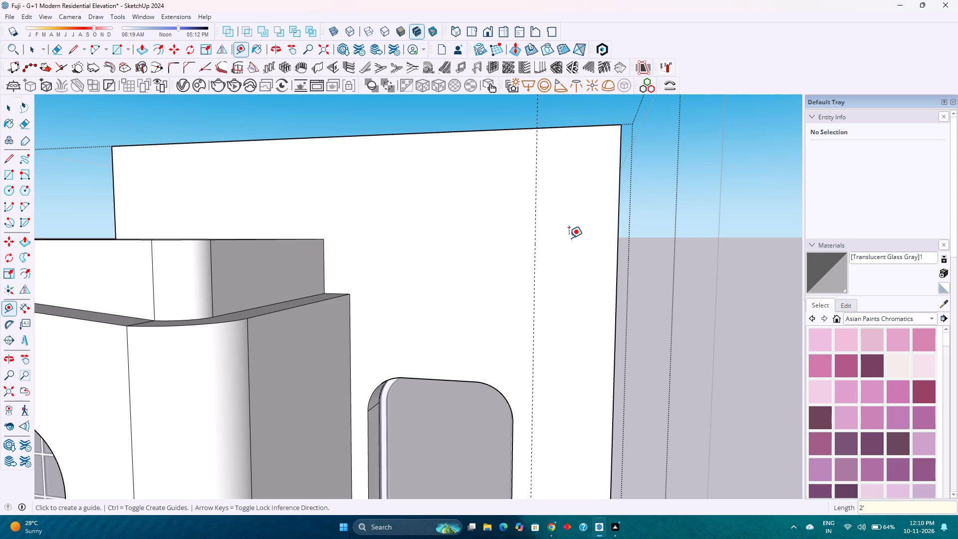
{"action": "type", "text": "1'6\""}
{"action": "key", "text": "Return"}
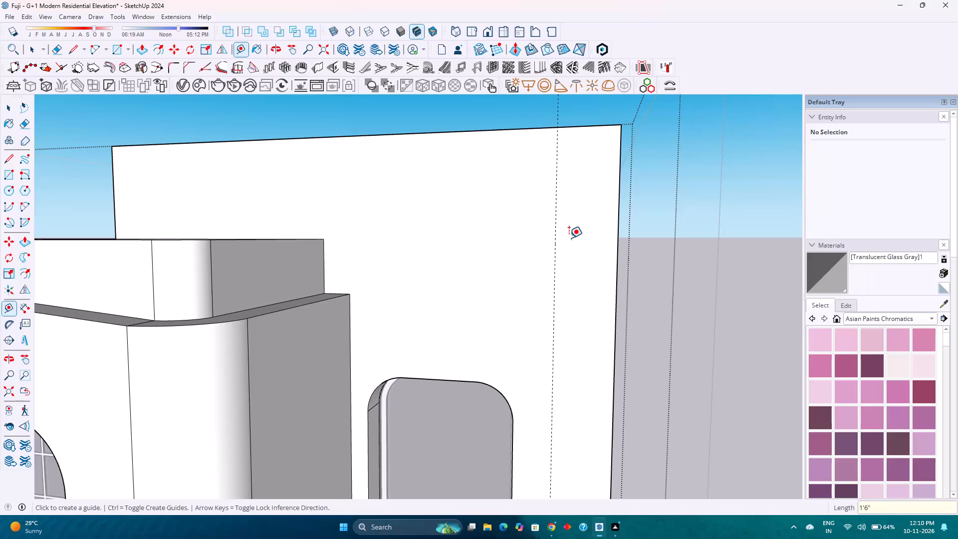
{"action": "left_click", "coordinate": [531, 128]}
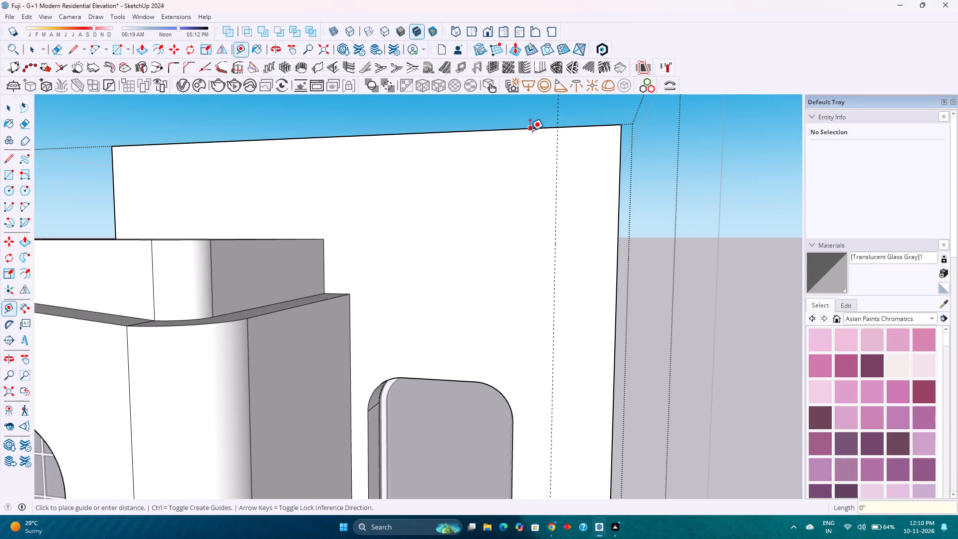
{"action": "key", "text": "Up"}
{"action": "type", "text": "1'6\""}
{"action": "key", "text": "Return"}
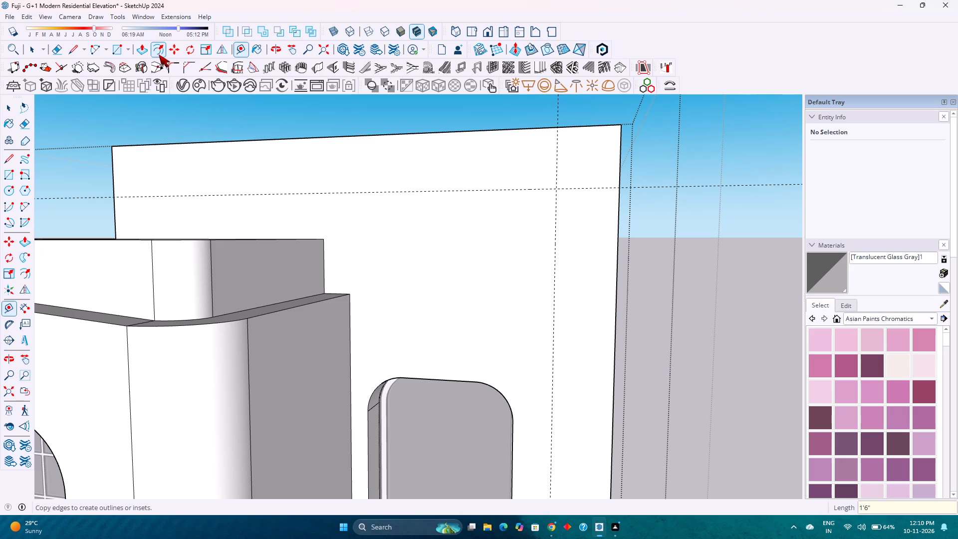
Draw a tangent 1'6" radius arc across the tall wall's outer top corner, between the two guide intersections.
{"action": "left_click", "coordinate": [98, 54]}
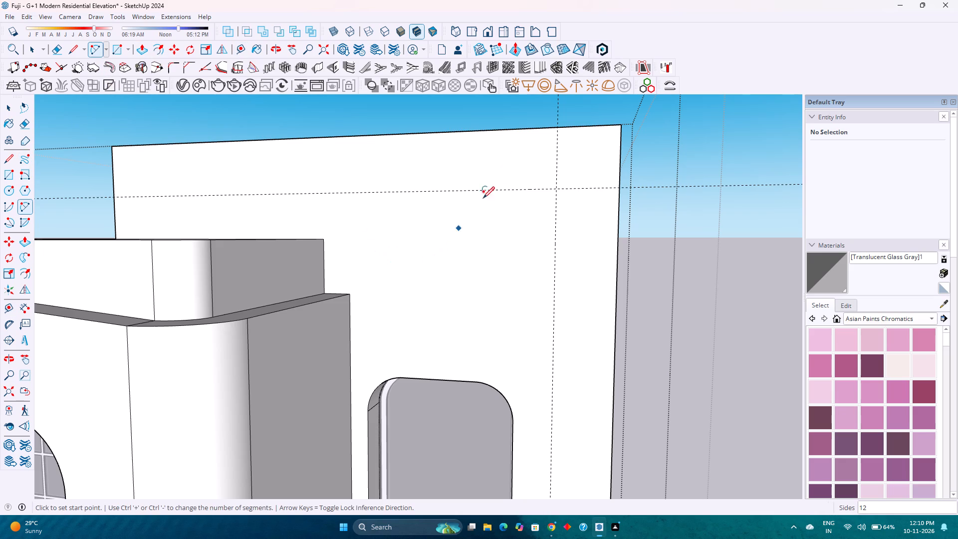
{"action": "left_click", "coordinate": [556, 128]}
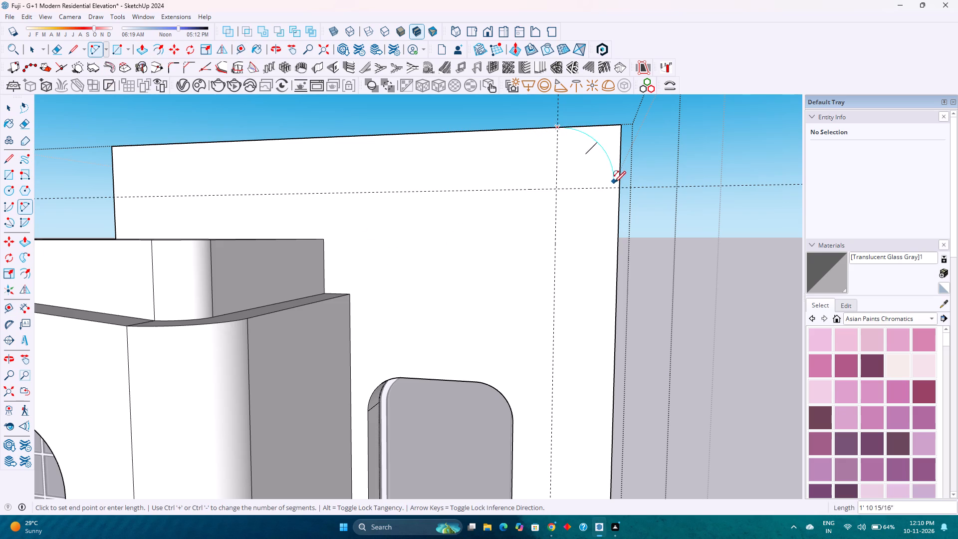
{"action": "double_click", "coordinate": [620, 190]}
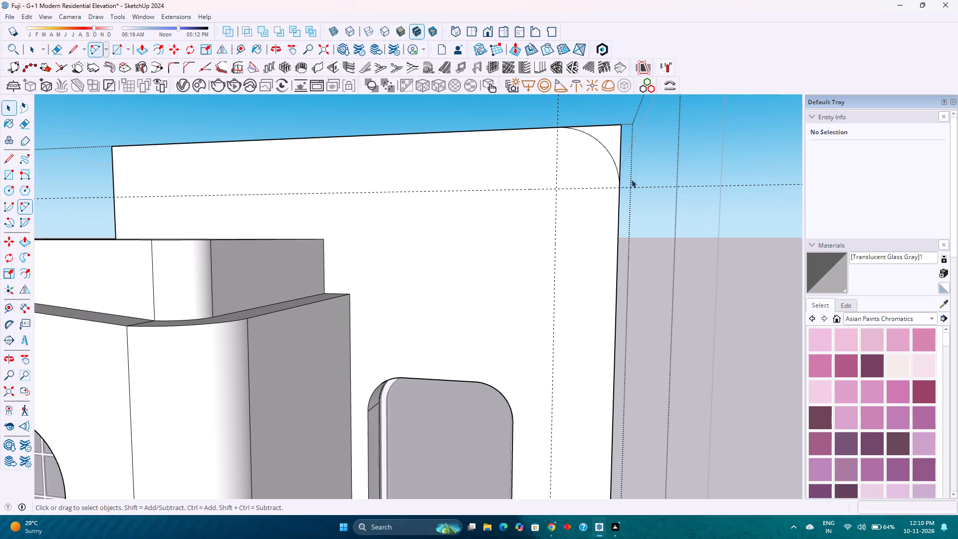
{"action": "key", "text": "space"}
Set the corner arc's segment count to 120.
{"action": "scroll", "coordinate": [628, 179], "scroll_direction": "down", "scroll_amount": 9}
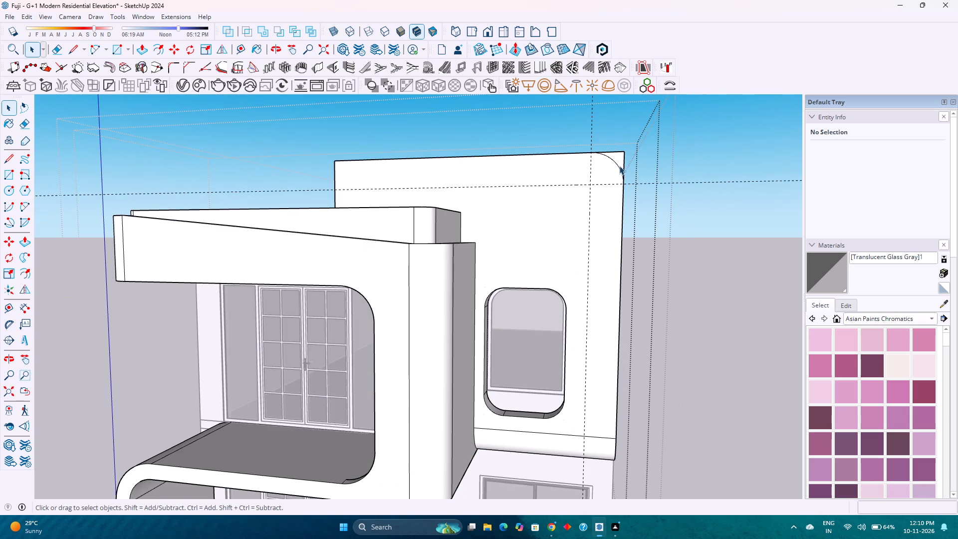
{"action": "left_click", "coordinate": [615, 163]}
{"action": "left_click", "coordinate": [894, 171]}
{"action": "left_click", "coordinate": [894, 175]}
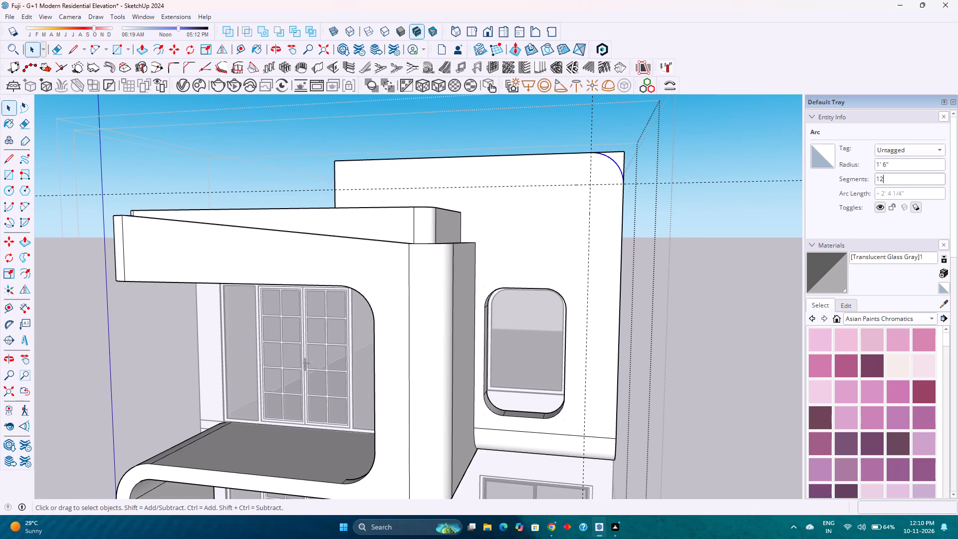
{"action": "key", "text": "0"}
{"action": "key", "text": "Return"}
Push the outer corner piece beyond the arc back 1' through the tall wall to round off that corner.
{"action": "left_click", "coordinate": [138, 51]}
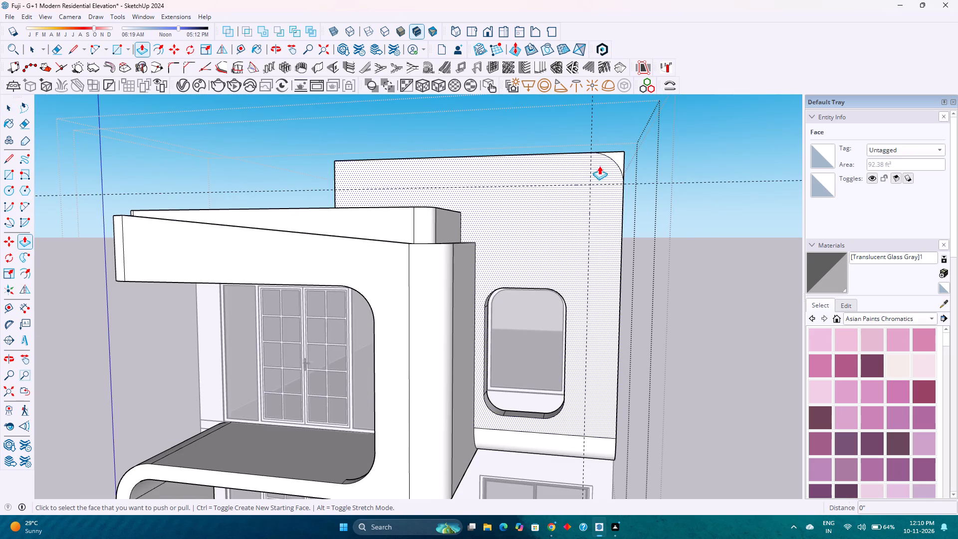
{"action": "scroll", "coordinate": [571, 153], "scroll_direction": "up", "scroll_amount": 2}
{"action": "scroll", "coordinate": [621, 174], "scroll_direction": "up", "scroll_amount": 2}
{"action": "middle_click_drag", "start_coordinate": [621, 174], "coordinate": [551, 262]}
{"action": "scroll", "coordinate": [597, 208], "scroll_direction": "down", "scroll_amount": 3}
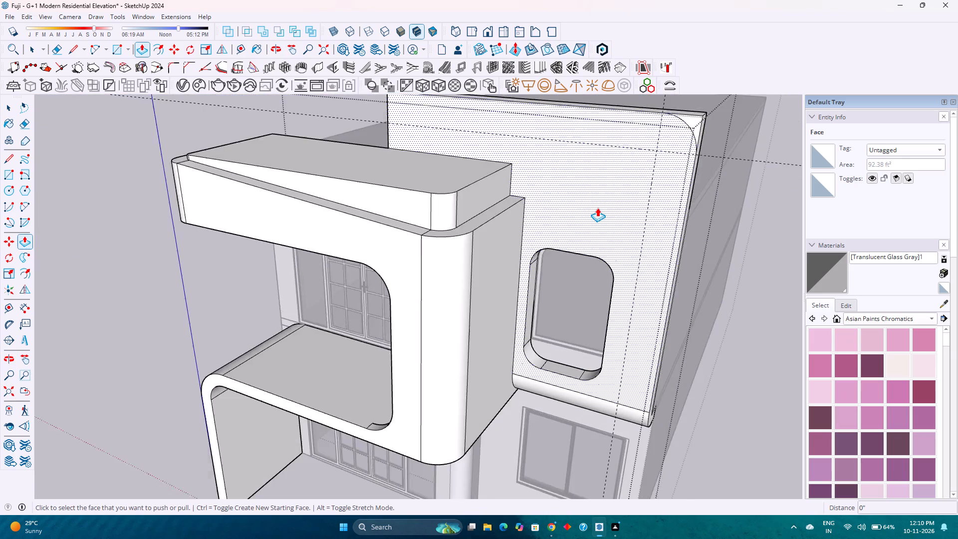
{"action": "scroll", "coordinate": [597, 208], "scroll_direction": "down", "scroll_amount": 6}
{"action": "left_click", "coordinate": [654, 155]}
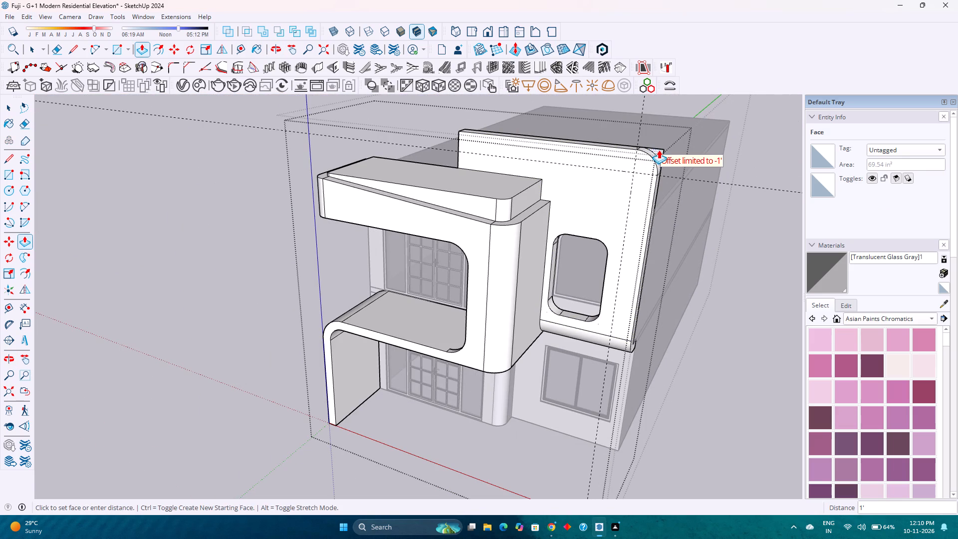
{"action": "left_click", "coordinate": [659, 150]}
Examine the front elevation and the tall wall's rounded outer corner from the front.
{"action": "scroll", "coordinate": [483, 163], "scroll_direction": "down", "scroll_amount": 2}
{"action": "middle_click_drag", "start_coordinate": [404, 190], "coordinate": [550, 137]}
{"action": "scroll", "coordinate": [573, 142], "scroll_direction": "down", "scroll_amount": 2}
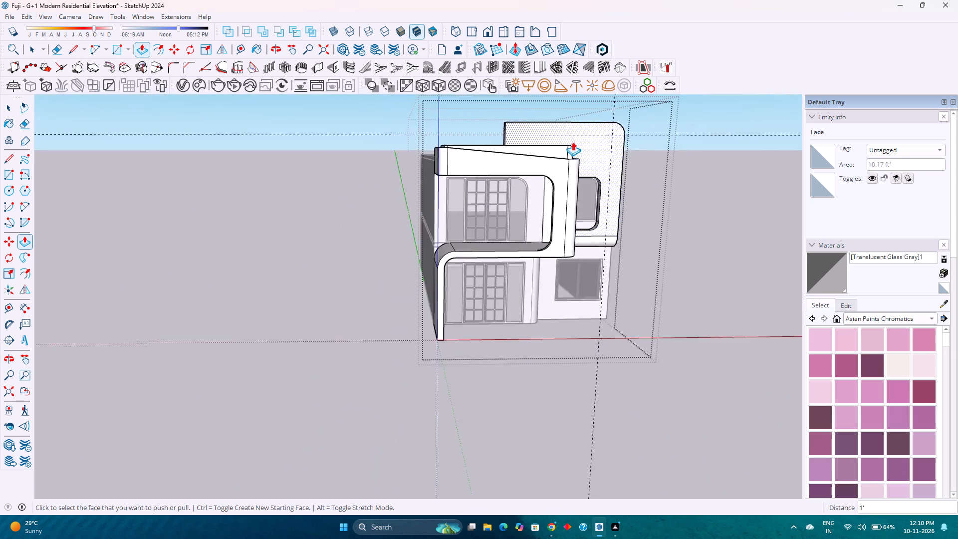
{"action": "scroll", "coordinate": [573, 142], "scroll_direction": "down", "scroll_amount": 3}
{"action": "scroll", "coordinate": [651, 114], "scroll_direction": "up", "scroll_amount": 10}
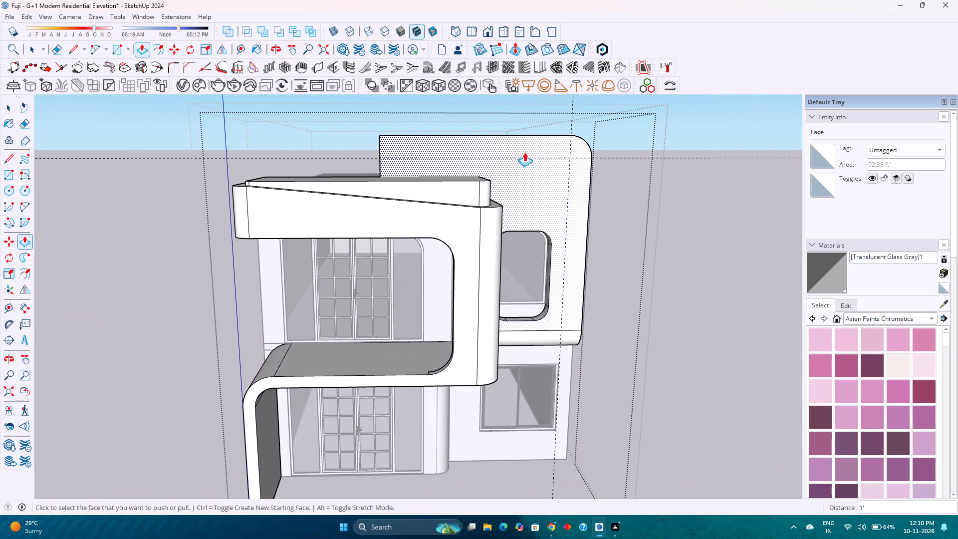
{"action": "scroll", "coordinate": [484, 163], "scroll_direction": "down", "scroll_amount": 2}
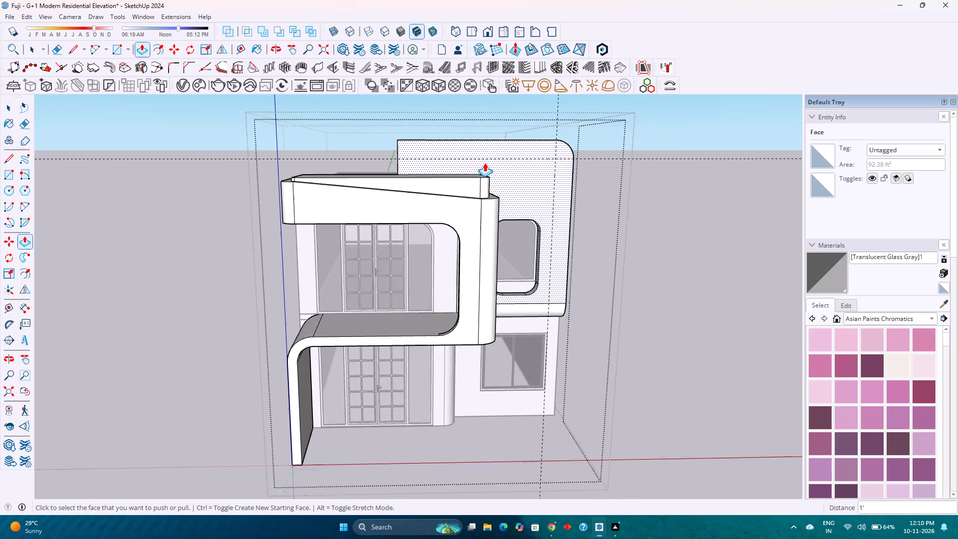
{"action": "scroll", "coordinate": [484, 163], "scroll_direction": "up", "scroll_amount": 3}
{"action": "scroll", "coordinate": [483, 163], "scroll_direction": "down", "scroll_amount": 3}
{"action": "scroll", "coordinate": [483, 164], "scroll_direction": "up", "scroll_amount": 3}
{"action": "scroll", "coordinate": [483, 164], "scroll_direction": "down", "scroll_amount": 4}
{"action": "scroll", "coordinate": [483, 164], "scroll_direction": "up", "scroll_amount": 4}
{"action": "scroll", "coordinate": [483, 164], "scroll_direction": "down", "scroll_amount": 4}
{"action": "scroll", "coordinate": [483, 164], "scroll_direction": "up", "scroll_amount": 3}
{"action": "scroll", "coordinate": [483, 164], "scroll_direction": "down", "scroll_amount": 3}
{"action": "scroll", "coordinate": [482, 164], "scroll_direction": "up", "scroll_amount": 3}
{"action": "scroll", "coordinate": [482, 164], "scroll_direction": "down", "scroll_amount": 3}
{"action": "scroll", "coordinate": [482, 164], "scroll_direction": "up", "scroll_amount": 3}
{"action": "scroll", "coordinate": [482, 164], "scroll_direction": "down", "scroll_amount": 3}
{"action": "scroll", "coordinate": [482, 164], "scroll_direction": "up", "scroll_amount": 2}
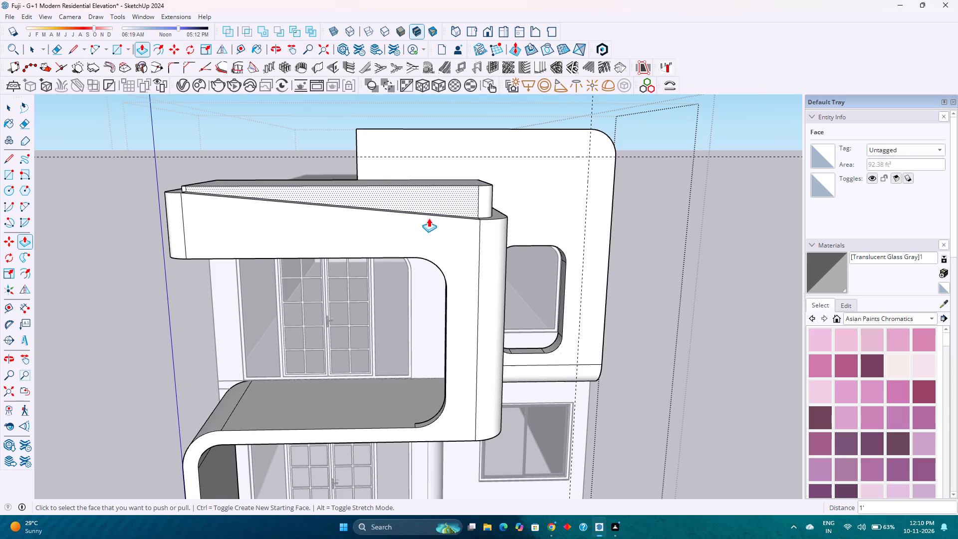
{"action": "scroll", "coordinate": [404, 267], "scroll_direction": "down", "scroll_amount": 3}
{"action": "scroll", "coordinate": [404, 267], "scroll_direction": "up", "scroll_amount": 3}
{"action": "scroll", "coordinate": [396, 205], "scroll_direction": "up", "scroll_amount": 2}
{"action": "scroll", "coordinate": [385, 191], "scroll_direction": "down", "scroll_amount": 3}
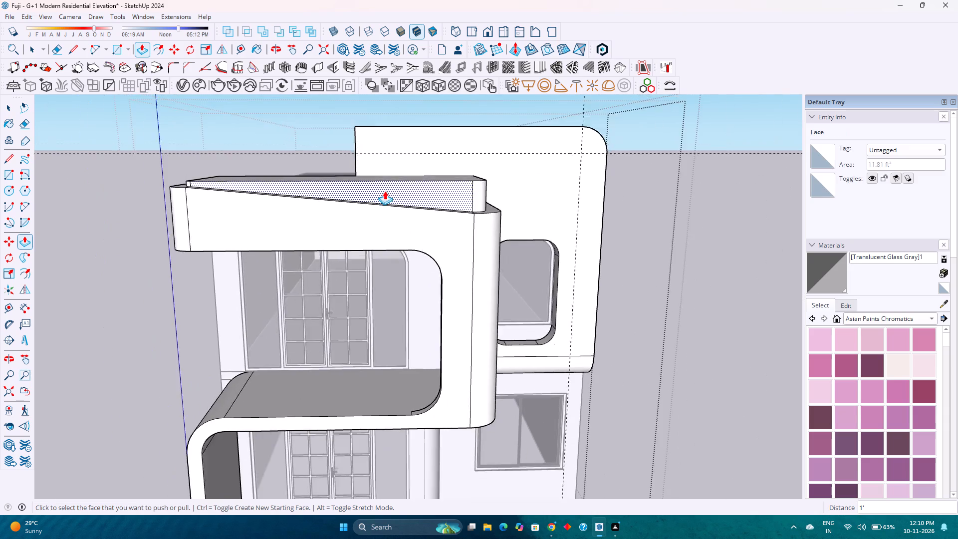
{"action": "scroll", "coordinate": [385, 191], "scroll_direction": "down", "scroll_amount": 4}
Place guides on the tall wall 1'2" below its top edge and 1'2" in from its inner vertical edge.
{"action": "scroll", "coordinate": [381, 129], "scroll_direction": "up", "scroll_amount": 13}
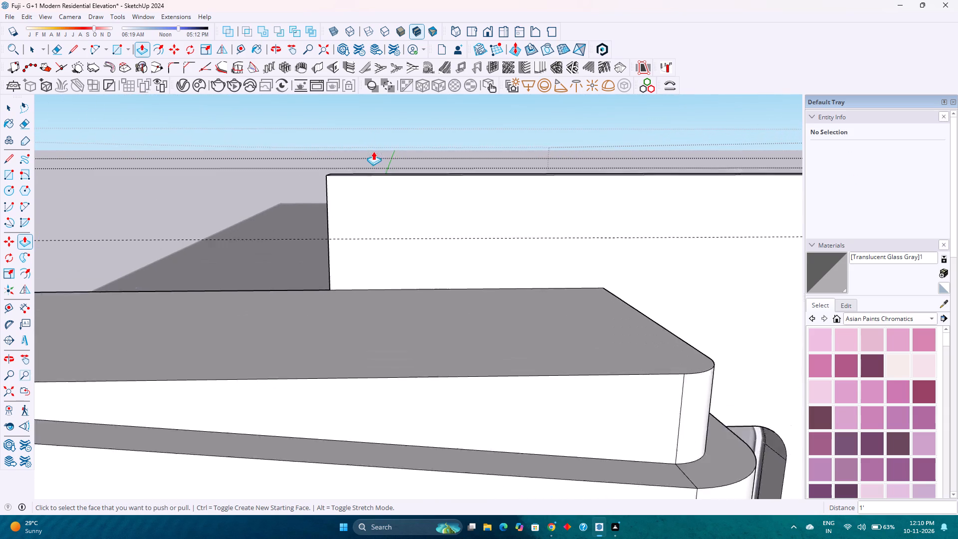
{"action": "scroll", "coordinate": [373, 151], "scroll_direction": "up", "scroll_amount": 2}
{"action": "scroll", "coordinate": [359, 157], "scroll_direction": "down", "scroll_amount": 3}
{"action": "scroll", "coordinate": [357, 157], "scroll_direction": "up", "scroll_amount": 3}
{"action": "scroll", "coordinate": [357, 157], "scroll_direction": "down", "scroll_amount": 3}
{"action": "scroll", "coordinate": [357, 158], "scroll_direction": "up", "scroll_amount": 3}
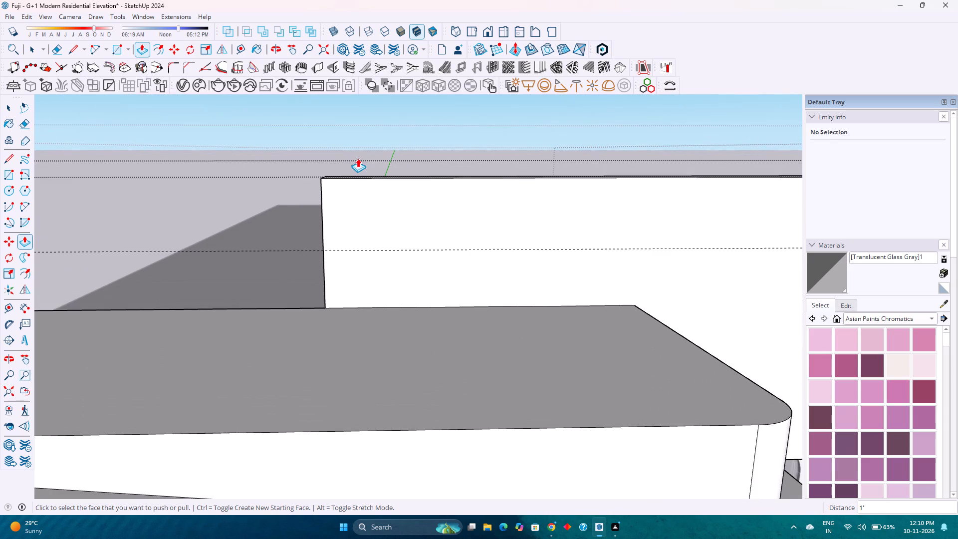
{"action": "scroll", "coordinate": [358, 158], "scroll_direction": "up", "scroll_amount": 7}
{"action": "scroll", "coordinate": [358, 158], "scroll_direction": "down", "scroll_amount": 4}
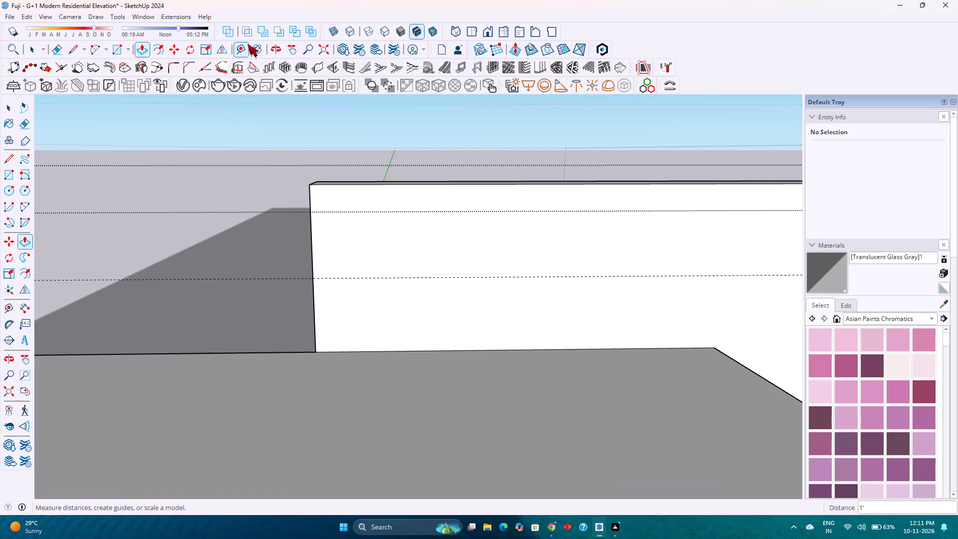
{"action": "left_click", "coordinate": [244, 46]}
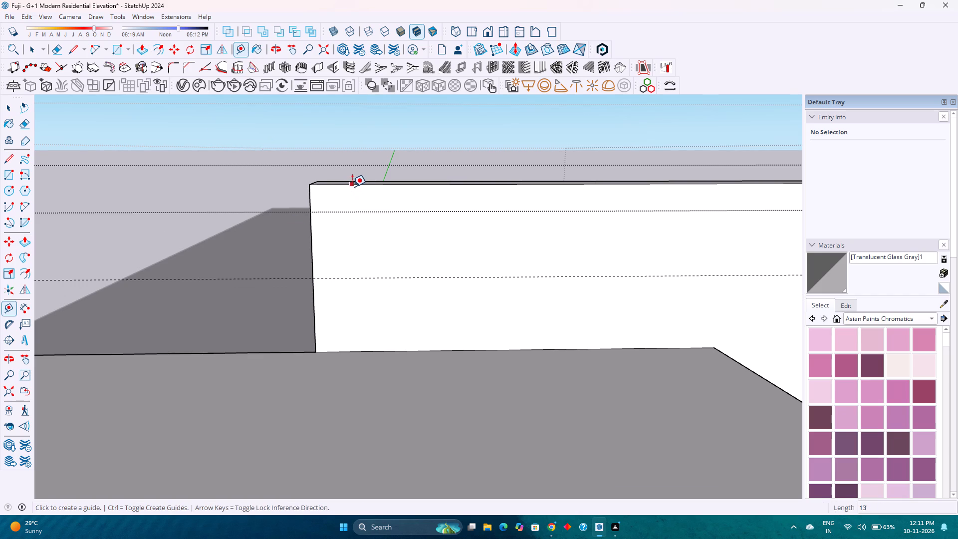
{"action": "left_click", "coordinate": [352, 187]}
{"action": "type", "text": "1'"}
{"action": "key", "text": "Return"}
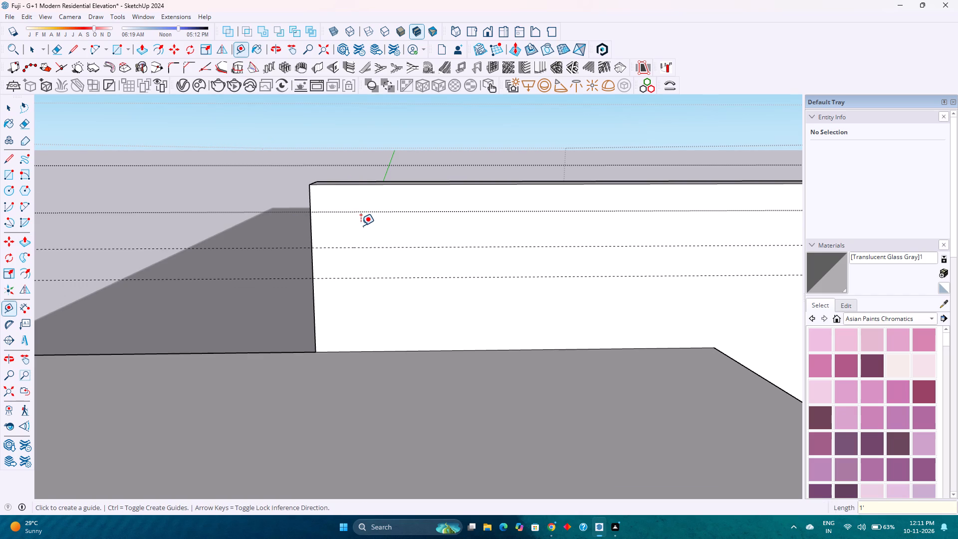
{"action": "type", "text": "1'2\""}
{"action": "key", "text": "Return"}
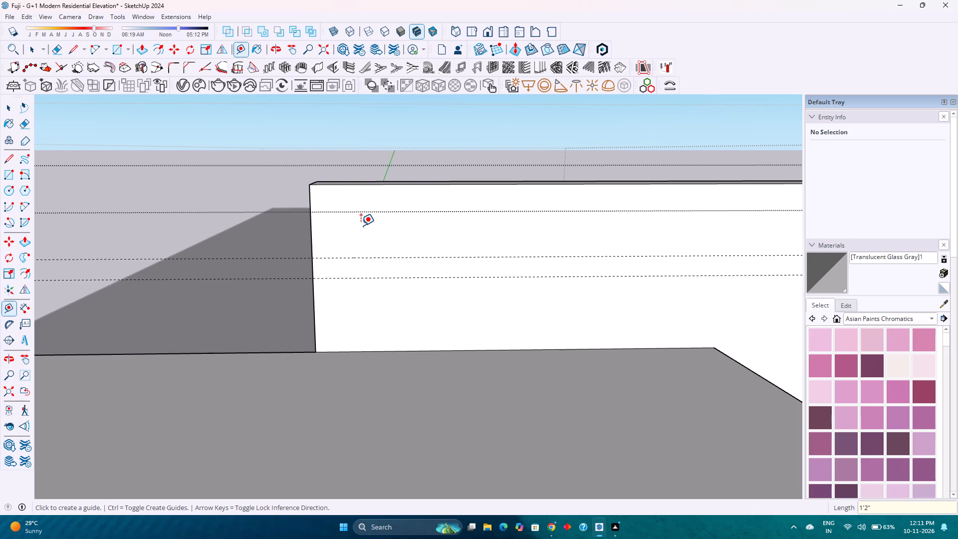
{"action": "left_click", "coordinate": [313, 234]}
{"action": "type", "text": "1'2\""}
{"action": "key", "text": "Return"}
Draw a tangent 1'2" radius arc across the tall wall's inner top corner, between the two guide intersections.
{"action": "key", "text": "a"}
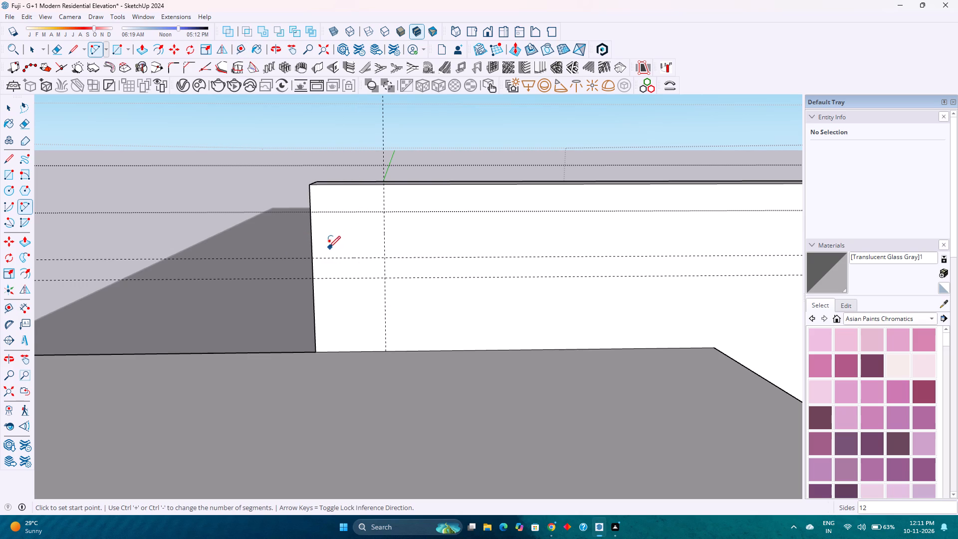
{"action": "left_click", "coordinate": [314, 257]}
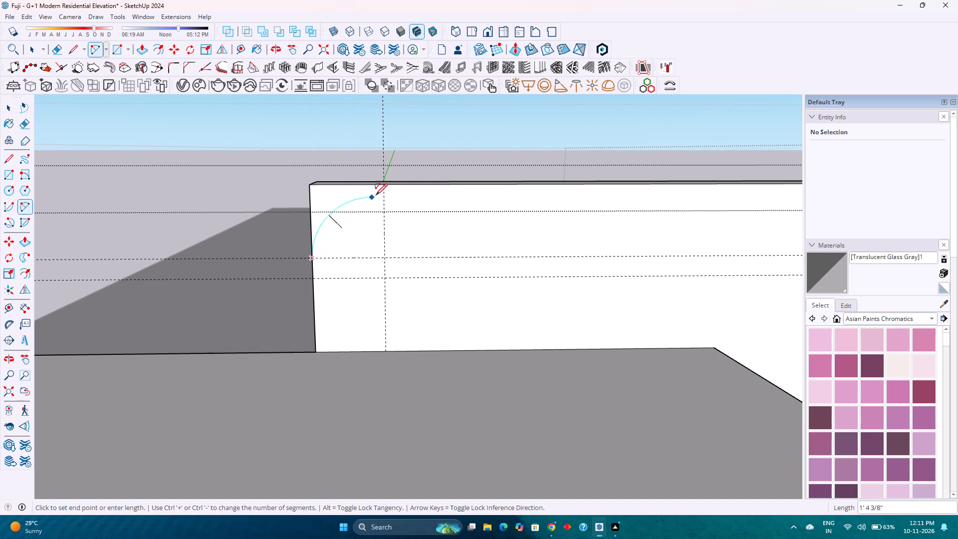
{"action": "double_click", "coordinate": [385, 185]}
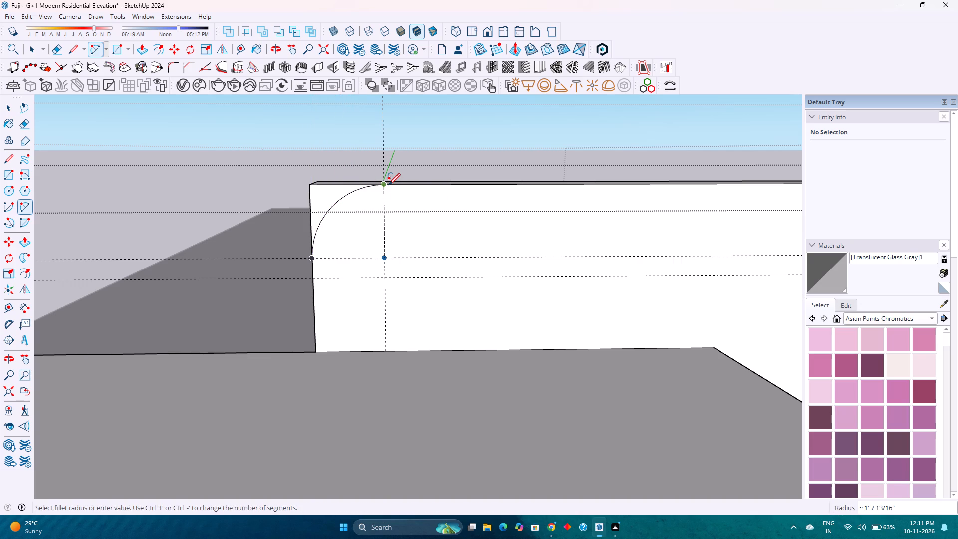
Set the inner corner arc's segment count to 120.
{"action": "key", "text": "space"}
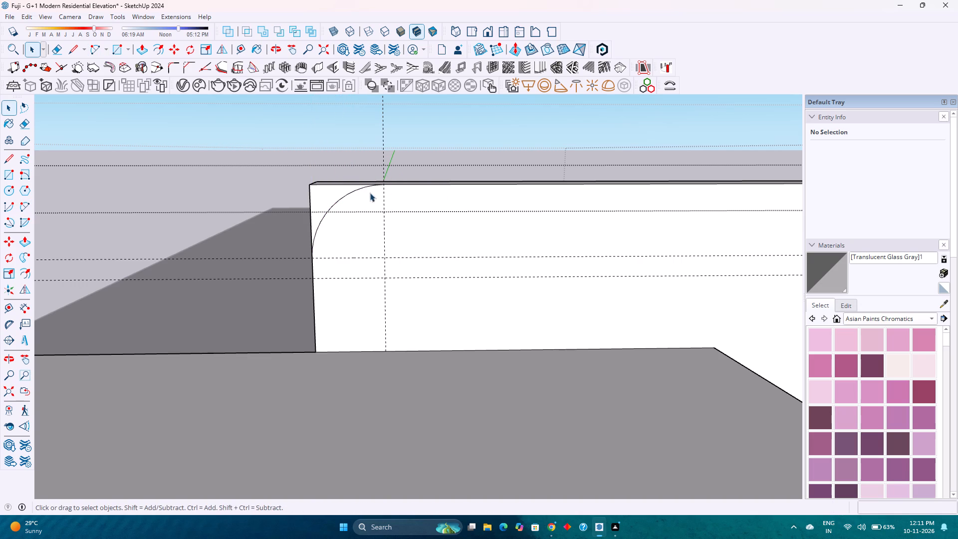
{"action": "left_click", "coordinate": [354, 192]}
{"action": "left_click", "coordinate": [893, 179]}
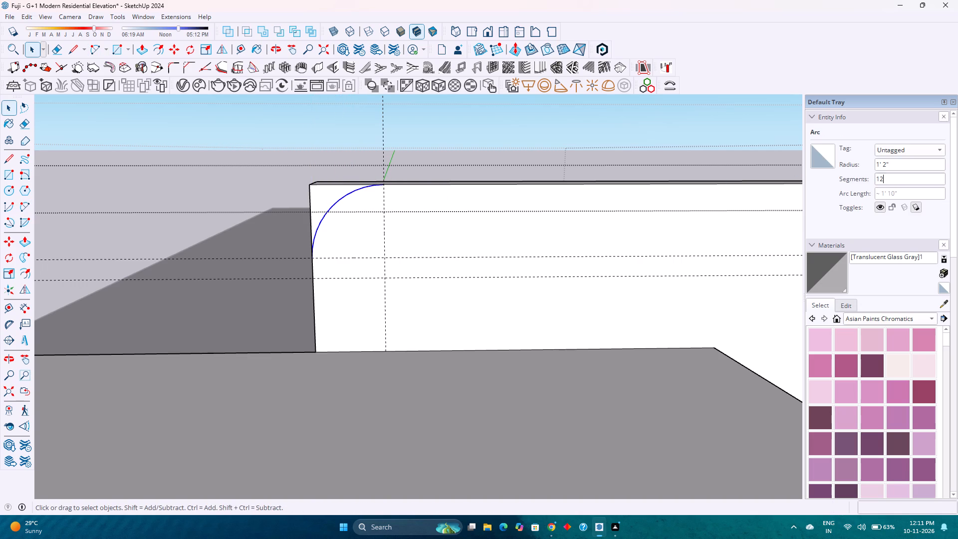
{"action": "key", "text": "0"}
{"action": "key", "text": "Return"}
Push the inner corner piece beyond the arc back through the tall wall's full thickness to round off that corner.
{"action": "left_click", "coordinate": [148, 50]}
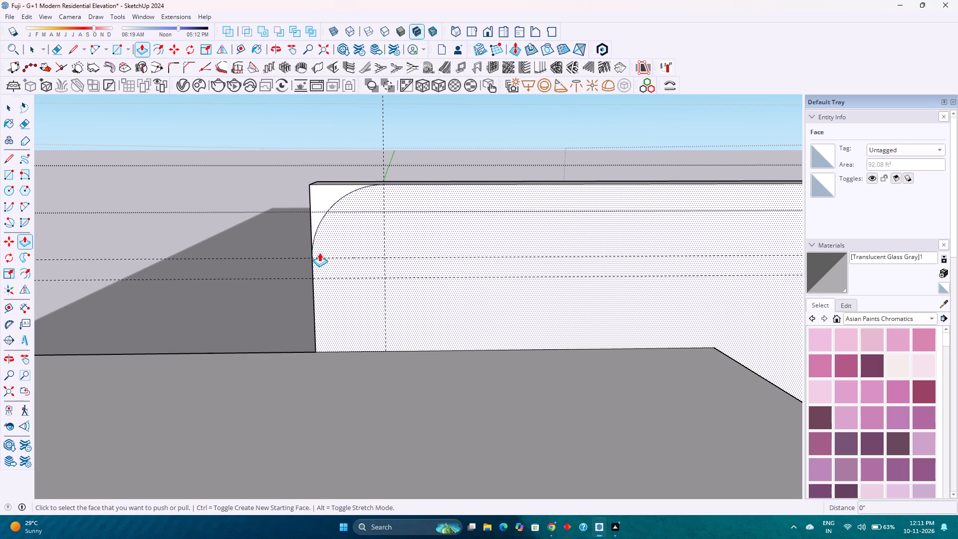
{"action": "scroll", "coordinate": [319, 253], "scroll_direction": "up", "scroll_amount": 3}
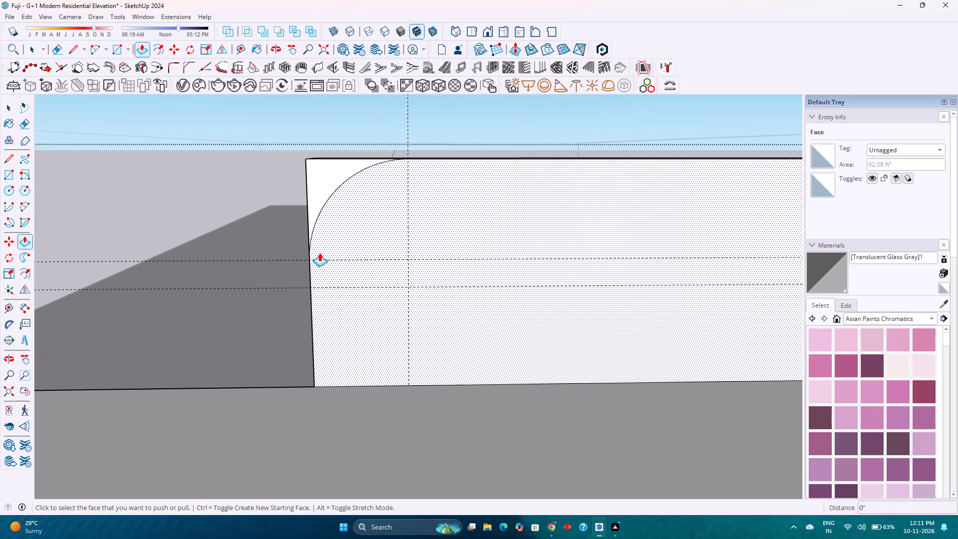
{"action": "double_click", "coordinate": [314, 208]}
{"action": "scroll", "coordinate": [255, 220], "scroll_direction": "down", "scroll_amount": 9}
{"action": "middle_click_drag", "start_coordinate": [257, 320], "coordinate": [254, 265]}
{"action": "middle_click", "coordinate": [254, 264]}
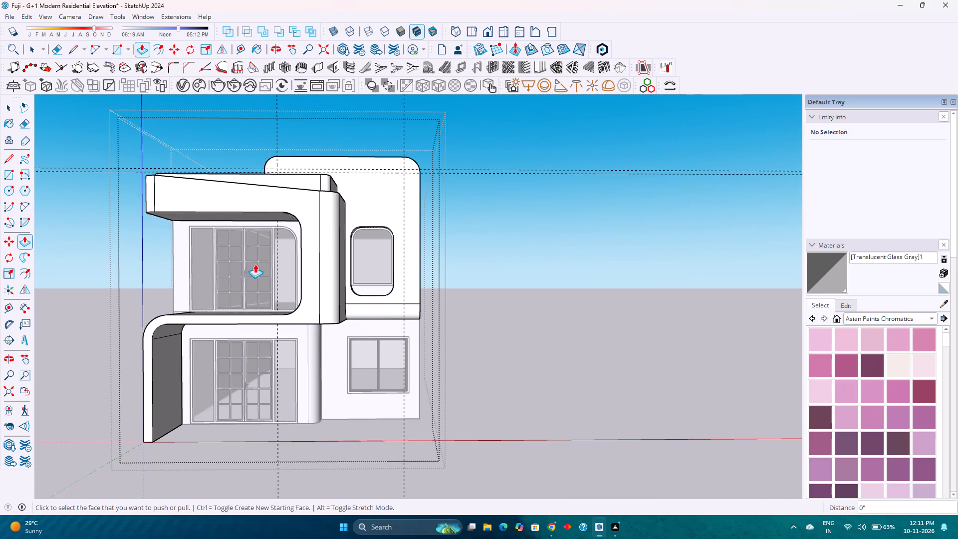
Delete all the guides and close the wall group's editing.
{"action": "key", "text": "space"}
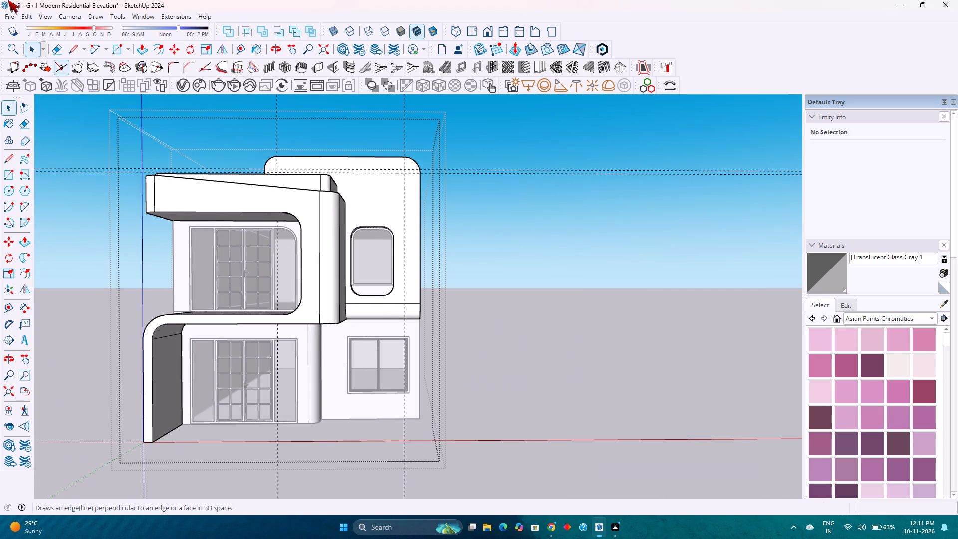
{"action": "left_click", "coordinate": [24, 14]}
{"action": "left_click", "coordinate": [61, 114]}
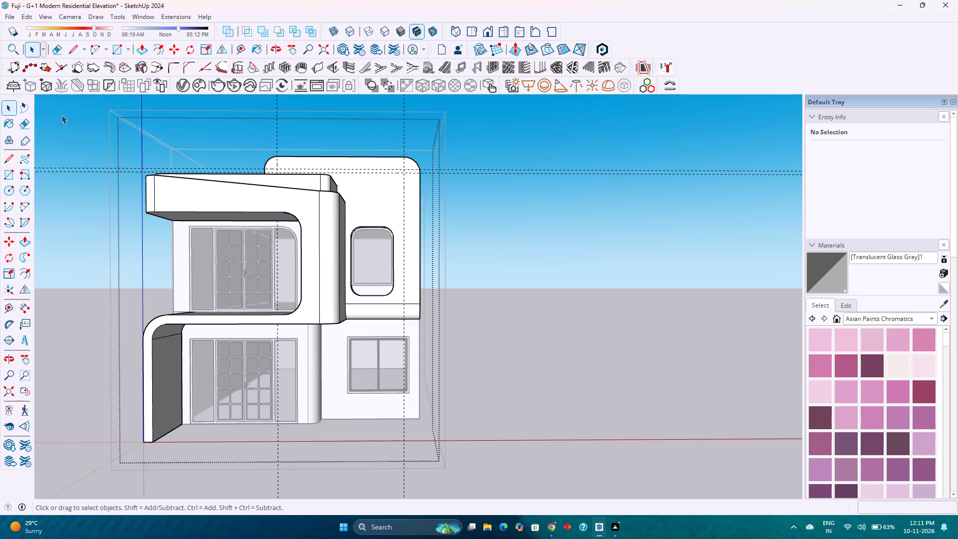
{"action": "scroll", "coordinate": [401, 239], "scroll_direction": "down", "scroll_amount": 4}
{"action": "left_click", "coordinate": [518, 297]}
Examine the front elevation with the tall wall's two rounded top corners from several angles.
{"action": "scroll", "coordinate": [283, 281], "scroll_direction": "up", "scroll_amount": 4}
{"action": "scroll", "coordinate": [283, 281], "scroll_direction": "down", "scroll_amount": 4}
{"action": "scroll", "coordinate": [282, 281], "scroll_direction": "up", "scroll_amount": 2}
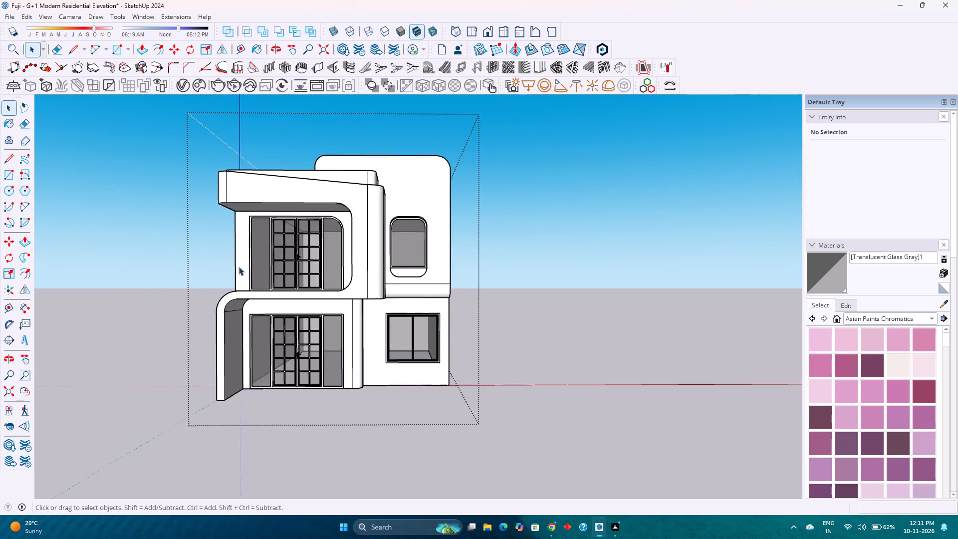
{"action": "scroll", "coordinate": [237, 266], "scroll_direction": "up", "scroll_amount": 1}
{"action": "middle_click_drag", "start_coordinate": [237, 266], "coordinate": [265, 304]}
{"action": "middle_click", "coordinate": [265, 304]}
{"action": "scroll", "coordinate": [265, 304], "scroll_direction": "down", "scroll_amount": 3}
{"action": "scroll", "coordinate": [264, 303], "scroll_direction": "up", "scroll_amount": 4}
{"action": "scroll", "coordinate": [263, 301], "scroll_direction": "down", "scroll_amount": 3}
{"action": "scroll", "coordinate": [263, 301], "scroll_direction": "up", "scroll_amount": 3}
{"action": "scroll", "coordinate": [263, 301], "scroll_direction": "down", "scroll_amount": 3}
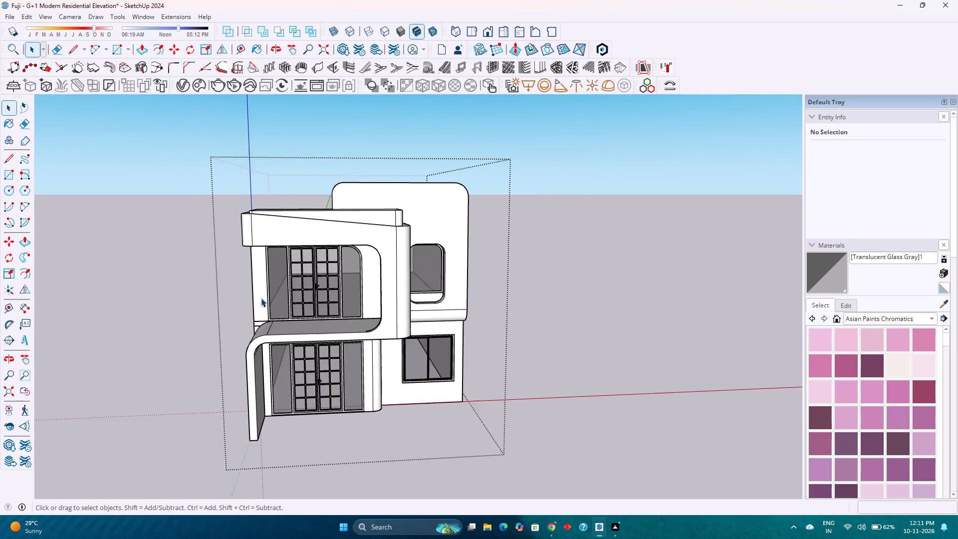
{"action": "scroll", "coordinate": [261, 298], "scroll_direction": "down", "scroll_amount": 2}
{"action": "scroll", "coordinate": [258, 295], "scroll_direction": "up", "scroll_amount": 2}
{"action": "scroll", "coordinate": [256, 289], "scroll_direction": "down", "scroll_amount": 4}
{"action": "scroll", "coordinate": [256, 289], "scroll_direction": "up", "scroll_amount": 4}
{"action": "scroll", "coordinate": [256, 289], "scroll_direction": "down", "scroll_amount": 3}
{"action": "scroll", "coordinate": [256, 289], "scroll_direction": "up", "scroll_amount": 3}
{"action": "scroll", "coordinate": [256, 289], "scroll_direction": "down", "scroll_amount": 4}
{"action": "scroll", "coordinate": [256, 289], "scroll_direction": "up", "scroll_amount": 4}
{"action": "scroll", "coordinate": [256, 289], "scroll_direction": "down", "scroll_amount": 4}
{"action": "scroll", "coordinate": [256, 289], "scroll_direction": "up", "scroll_amount": 3}
{"action": "scroll", "coordinate": [256, 289], "scroll_direction": "down", "scroll_amount": 3}
{"action": "scroll", "coordinate": [256, 289], "scroll_direction": "up", "scroll_amount": 3}
{"action": "scroll", "coordinate": [256, 288], "scroll_direction": "down", "scroll_amount": 3}
{"action": "scroll", "coordinate": [256, 288], "scroll_direction": "up", "scroll_amount": 3}
{"action": "scroll", "coordinate": [256, 288], "scroll_direction": "down", "scroll_amount": 6}
{"action": "scroll", "coordinate": [259, 287], "scroll_direction": "up", "scroll_amount": 6}
{"action": "scroll", "coordinate": [259, 284], "scroll_direction": "down", "scroll_amount": 2}
{"action": "middle_click_drag", "start_coordinate": [264, 295], "coordinate": [263, 281]}
{"action": "middle_click", "coordinate": [263, 280]}
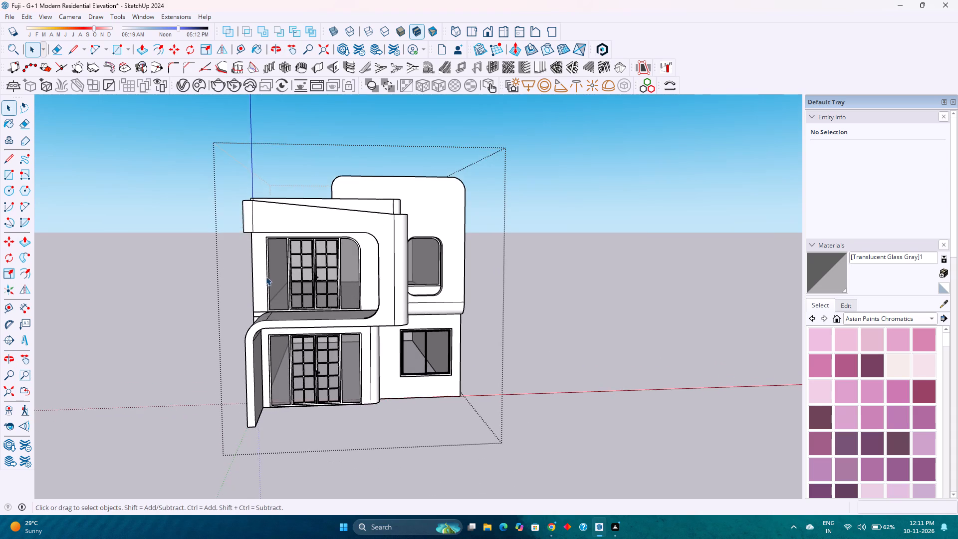
{"action": "scroll", "coordinate": [266, 276], "scroll_direction": "down", "scroll_amount": 3}
{"action": "middle_click_drag", "start_coordinate": [329, 319], "coordinate": [285, 291]}
{"action": "middle_click", "coordinate": [285, 291]}
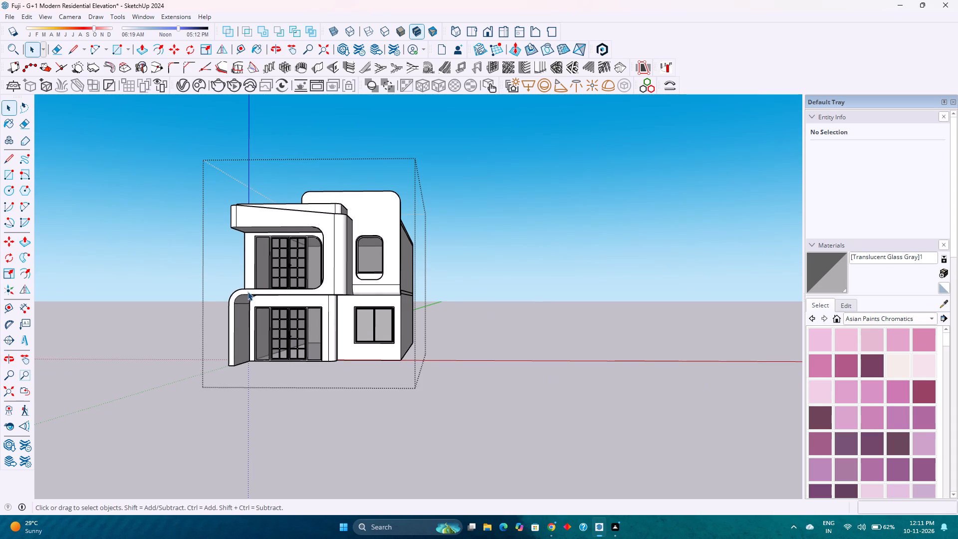
{"action": "scroll", "coordinate": [247, 291], "scroll_direction": "up", "scroll_amount": 1}
{"action": "scroll", "coordinate": [247, 291], "scroll_direction": "down", "scroll_amount": 3}
{"action": "scroll", "coordinate": [247, 291], "scroll_direction": "up", "scroll_amount": 3}
{"action": "scroll", "coordinate": [247, 291], "scroll_direction": "down", "scroll_amount": 3}
{"action": "scroll", "coordinate": [247, 291], "scroll_direction": "up", "scroll_amount": 6}
{"action": "middle_click_drag", "start_coordinate": [229, 307], "coordinate": [229, 307]}
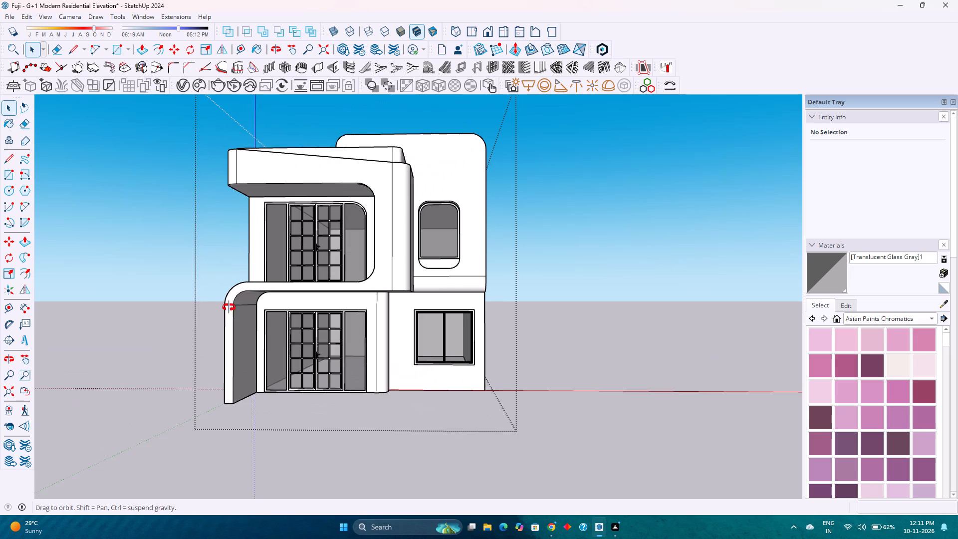
{"action": "middle_click_drag", "start_coordinate": [229, 307], "coordinate": [261, 300]}
{"action": "middle_click", "coordinate": [261, 300]}
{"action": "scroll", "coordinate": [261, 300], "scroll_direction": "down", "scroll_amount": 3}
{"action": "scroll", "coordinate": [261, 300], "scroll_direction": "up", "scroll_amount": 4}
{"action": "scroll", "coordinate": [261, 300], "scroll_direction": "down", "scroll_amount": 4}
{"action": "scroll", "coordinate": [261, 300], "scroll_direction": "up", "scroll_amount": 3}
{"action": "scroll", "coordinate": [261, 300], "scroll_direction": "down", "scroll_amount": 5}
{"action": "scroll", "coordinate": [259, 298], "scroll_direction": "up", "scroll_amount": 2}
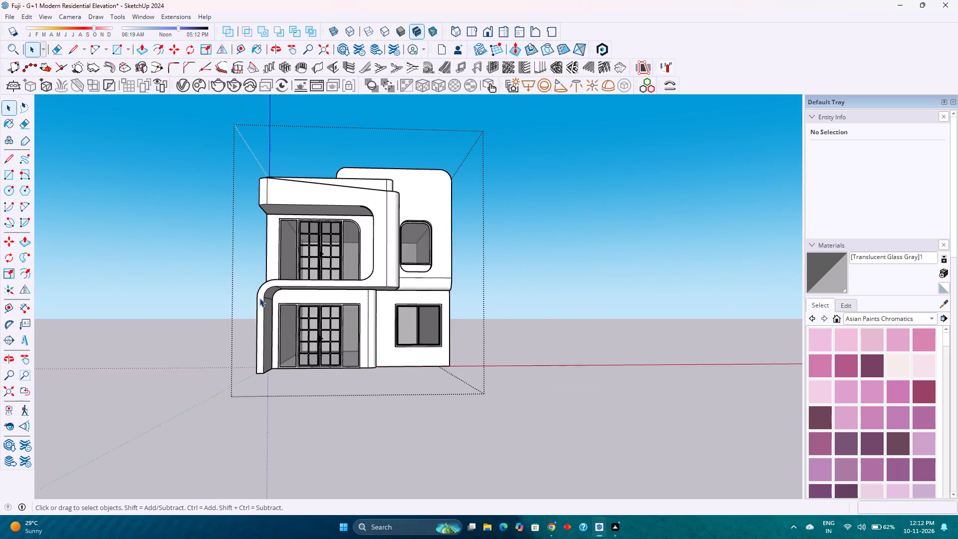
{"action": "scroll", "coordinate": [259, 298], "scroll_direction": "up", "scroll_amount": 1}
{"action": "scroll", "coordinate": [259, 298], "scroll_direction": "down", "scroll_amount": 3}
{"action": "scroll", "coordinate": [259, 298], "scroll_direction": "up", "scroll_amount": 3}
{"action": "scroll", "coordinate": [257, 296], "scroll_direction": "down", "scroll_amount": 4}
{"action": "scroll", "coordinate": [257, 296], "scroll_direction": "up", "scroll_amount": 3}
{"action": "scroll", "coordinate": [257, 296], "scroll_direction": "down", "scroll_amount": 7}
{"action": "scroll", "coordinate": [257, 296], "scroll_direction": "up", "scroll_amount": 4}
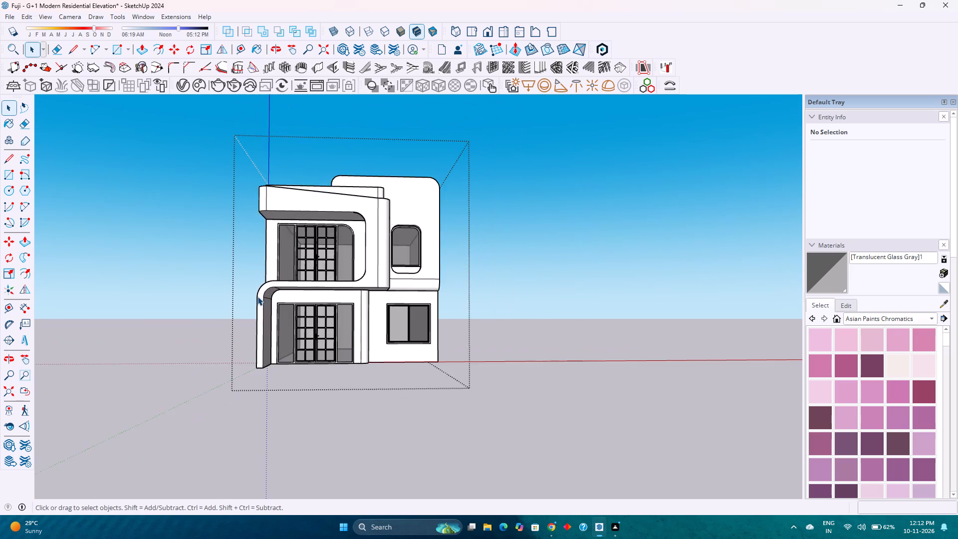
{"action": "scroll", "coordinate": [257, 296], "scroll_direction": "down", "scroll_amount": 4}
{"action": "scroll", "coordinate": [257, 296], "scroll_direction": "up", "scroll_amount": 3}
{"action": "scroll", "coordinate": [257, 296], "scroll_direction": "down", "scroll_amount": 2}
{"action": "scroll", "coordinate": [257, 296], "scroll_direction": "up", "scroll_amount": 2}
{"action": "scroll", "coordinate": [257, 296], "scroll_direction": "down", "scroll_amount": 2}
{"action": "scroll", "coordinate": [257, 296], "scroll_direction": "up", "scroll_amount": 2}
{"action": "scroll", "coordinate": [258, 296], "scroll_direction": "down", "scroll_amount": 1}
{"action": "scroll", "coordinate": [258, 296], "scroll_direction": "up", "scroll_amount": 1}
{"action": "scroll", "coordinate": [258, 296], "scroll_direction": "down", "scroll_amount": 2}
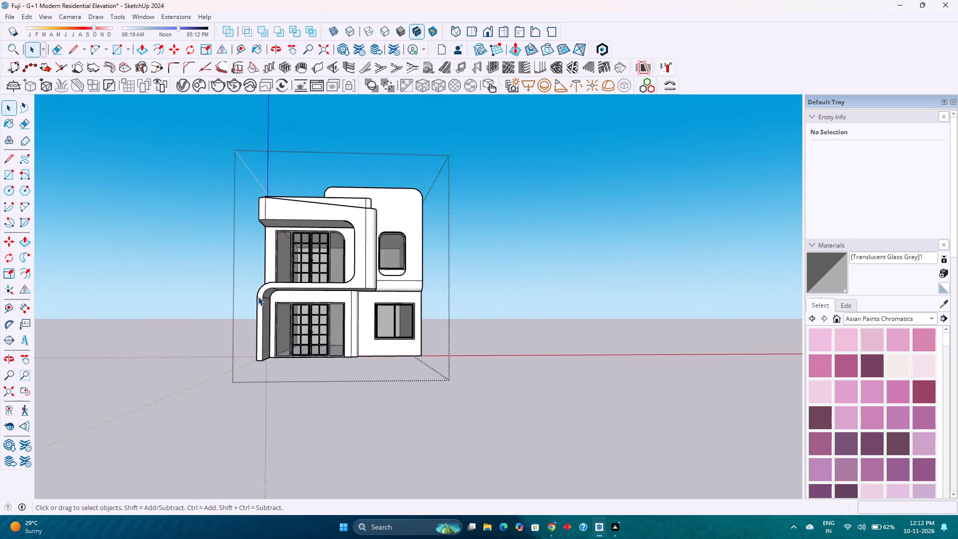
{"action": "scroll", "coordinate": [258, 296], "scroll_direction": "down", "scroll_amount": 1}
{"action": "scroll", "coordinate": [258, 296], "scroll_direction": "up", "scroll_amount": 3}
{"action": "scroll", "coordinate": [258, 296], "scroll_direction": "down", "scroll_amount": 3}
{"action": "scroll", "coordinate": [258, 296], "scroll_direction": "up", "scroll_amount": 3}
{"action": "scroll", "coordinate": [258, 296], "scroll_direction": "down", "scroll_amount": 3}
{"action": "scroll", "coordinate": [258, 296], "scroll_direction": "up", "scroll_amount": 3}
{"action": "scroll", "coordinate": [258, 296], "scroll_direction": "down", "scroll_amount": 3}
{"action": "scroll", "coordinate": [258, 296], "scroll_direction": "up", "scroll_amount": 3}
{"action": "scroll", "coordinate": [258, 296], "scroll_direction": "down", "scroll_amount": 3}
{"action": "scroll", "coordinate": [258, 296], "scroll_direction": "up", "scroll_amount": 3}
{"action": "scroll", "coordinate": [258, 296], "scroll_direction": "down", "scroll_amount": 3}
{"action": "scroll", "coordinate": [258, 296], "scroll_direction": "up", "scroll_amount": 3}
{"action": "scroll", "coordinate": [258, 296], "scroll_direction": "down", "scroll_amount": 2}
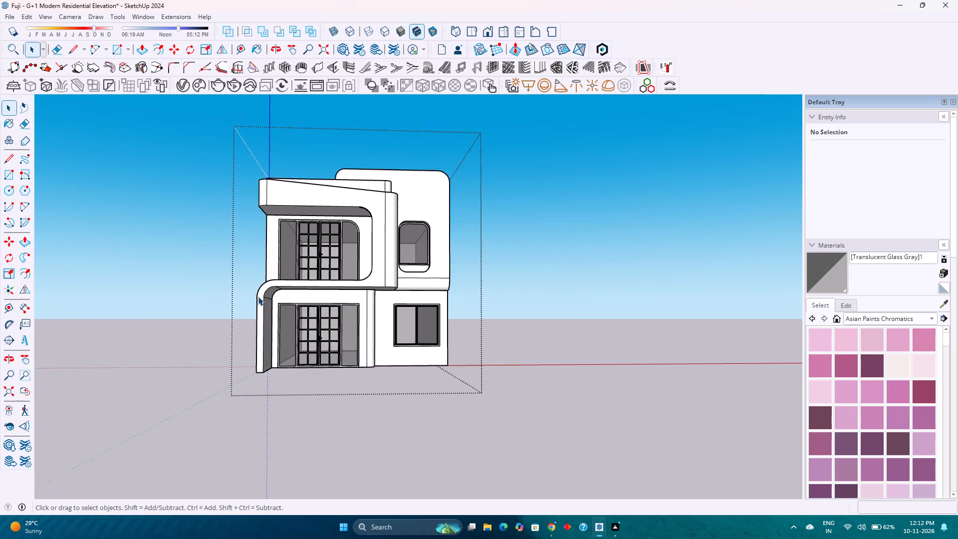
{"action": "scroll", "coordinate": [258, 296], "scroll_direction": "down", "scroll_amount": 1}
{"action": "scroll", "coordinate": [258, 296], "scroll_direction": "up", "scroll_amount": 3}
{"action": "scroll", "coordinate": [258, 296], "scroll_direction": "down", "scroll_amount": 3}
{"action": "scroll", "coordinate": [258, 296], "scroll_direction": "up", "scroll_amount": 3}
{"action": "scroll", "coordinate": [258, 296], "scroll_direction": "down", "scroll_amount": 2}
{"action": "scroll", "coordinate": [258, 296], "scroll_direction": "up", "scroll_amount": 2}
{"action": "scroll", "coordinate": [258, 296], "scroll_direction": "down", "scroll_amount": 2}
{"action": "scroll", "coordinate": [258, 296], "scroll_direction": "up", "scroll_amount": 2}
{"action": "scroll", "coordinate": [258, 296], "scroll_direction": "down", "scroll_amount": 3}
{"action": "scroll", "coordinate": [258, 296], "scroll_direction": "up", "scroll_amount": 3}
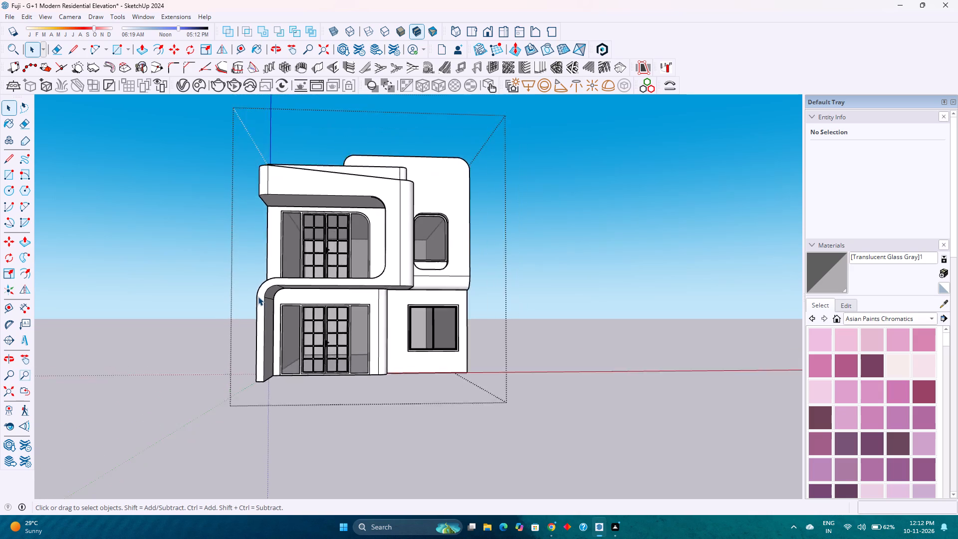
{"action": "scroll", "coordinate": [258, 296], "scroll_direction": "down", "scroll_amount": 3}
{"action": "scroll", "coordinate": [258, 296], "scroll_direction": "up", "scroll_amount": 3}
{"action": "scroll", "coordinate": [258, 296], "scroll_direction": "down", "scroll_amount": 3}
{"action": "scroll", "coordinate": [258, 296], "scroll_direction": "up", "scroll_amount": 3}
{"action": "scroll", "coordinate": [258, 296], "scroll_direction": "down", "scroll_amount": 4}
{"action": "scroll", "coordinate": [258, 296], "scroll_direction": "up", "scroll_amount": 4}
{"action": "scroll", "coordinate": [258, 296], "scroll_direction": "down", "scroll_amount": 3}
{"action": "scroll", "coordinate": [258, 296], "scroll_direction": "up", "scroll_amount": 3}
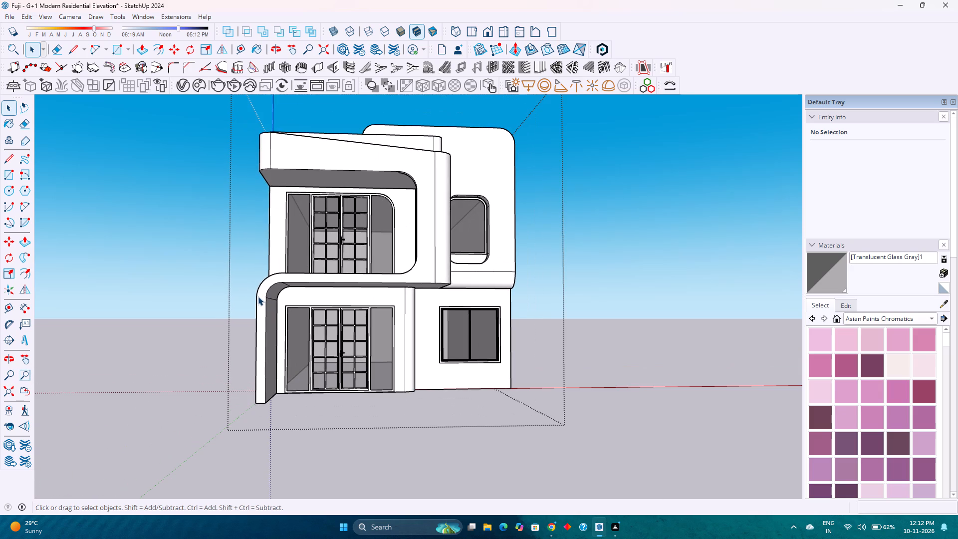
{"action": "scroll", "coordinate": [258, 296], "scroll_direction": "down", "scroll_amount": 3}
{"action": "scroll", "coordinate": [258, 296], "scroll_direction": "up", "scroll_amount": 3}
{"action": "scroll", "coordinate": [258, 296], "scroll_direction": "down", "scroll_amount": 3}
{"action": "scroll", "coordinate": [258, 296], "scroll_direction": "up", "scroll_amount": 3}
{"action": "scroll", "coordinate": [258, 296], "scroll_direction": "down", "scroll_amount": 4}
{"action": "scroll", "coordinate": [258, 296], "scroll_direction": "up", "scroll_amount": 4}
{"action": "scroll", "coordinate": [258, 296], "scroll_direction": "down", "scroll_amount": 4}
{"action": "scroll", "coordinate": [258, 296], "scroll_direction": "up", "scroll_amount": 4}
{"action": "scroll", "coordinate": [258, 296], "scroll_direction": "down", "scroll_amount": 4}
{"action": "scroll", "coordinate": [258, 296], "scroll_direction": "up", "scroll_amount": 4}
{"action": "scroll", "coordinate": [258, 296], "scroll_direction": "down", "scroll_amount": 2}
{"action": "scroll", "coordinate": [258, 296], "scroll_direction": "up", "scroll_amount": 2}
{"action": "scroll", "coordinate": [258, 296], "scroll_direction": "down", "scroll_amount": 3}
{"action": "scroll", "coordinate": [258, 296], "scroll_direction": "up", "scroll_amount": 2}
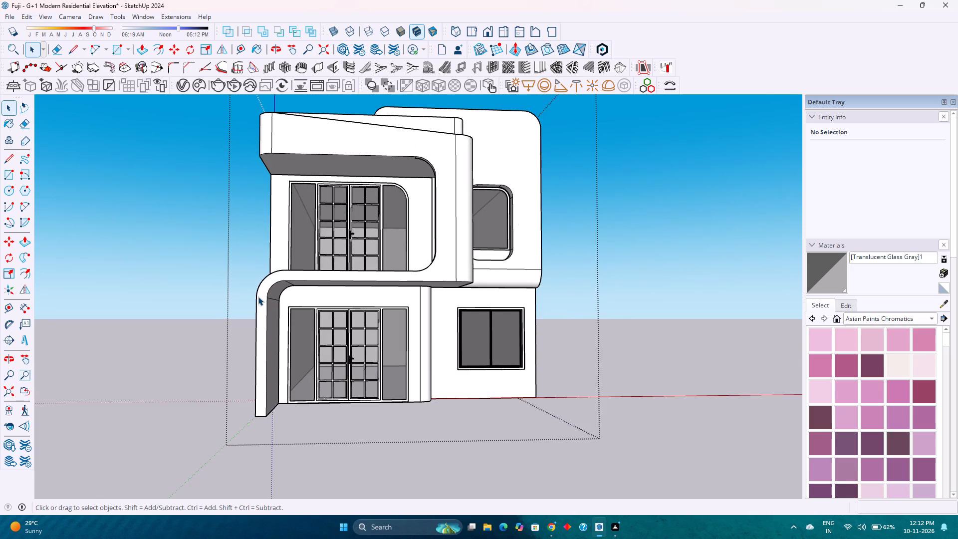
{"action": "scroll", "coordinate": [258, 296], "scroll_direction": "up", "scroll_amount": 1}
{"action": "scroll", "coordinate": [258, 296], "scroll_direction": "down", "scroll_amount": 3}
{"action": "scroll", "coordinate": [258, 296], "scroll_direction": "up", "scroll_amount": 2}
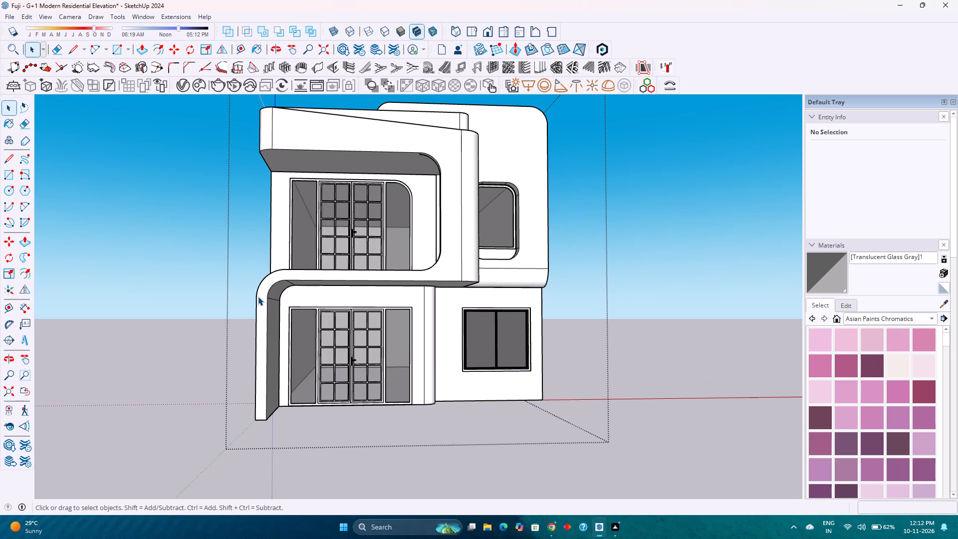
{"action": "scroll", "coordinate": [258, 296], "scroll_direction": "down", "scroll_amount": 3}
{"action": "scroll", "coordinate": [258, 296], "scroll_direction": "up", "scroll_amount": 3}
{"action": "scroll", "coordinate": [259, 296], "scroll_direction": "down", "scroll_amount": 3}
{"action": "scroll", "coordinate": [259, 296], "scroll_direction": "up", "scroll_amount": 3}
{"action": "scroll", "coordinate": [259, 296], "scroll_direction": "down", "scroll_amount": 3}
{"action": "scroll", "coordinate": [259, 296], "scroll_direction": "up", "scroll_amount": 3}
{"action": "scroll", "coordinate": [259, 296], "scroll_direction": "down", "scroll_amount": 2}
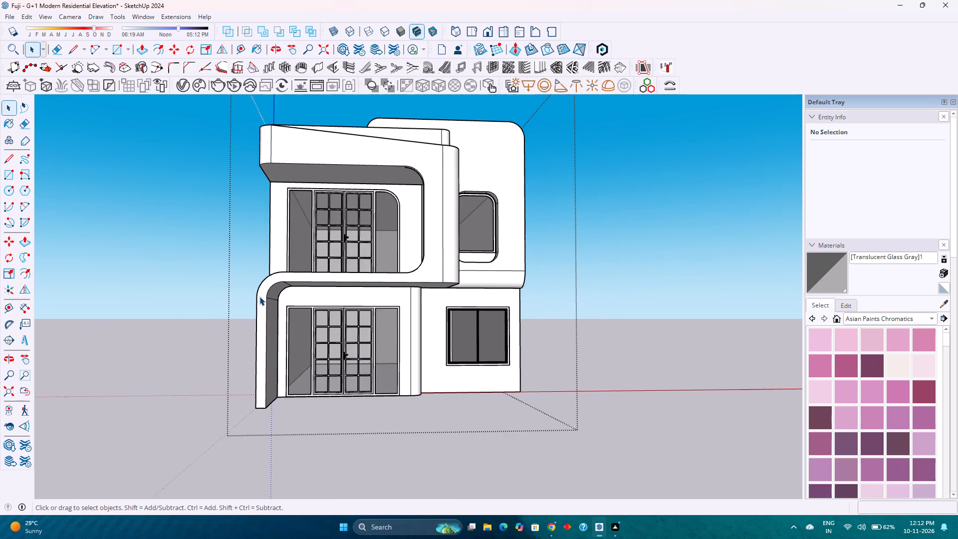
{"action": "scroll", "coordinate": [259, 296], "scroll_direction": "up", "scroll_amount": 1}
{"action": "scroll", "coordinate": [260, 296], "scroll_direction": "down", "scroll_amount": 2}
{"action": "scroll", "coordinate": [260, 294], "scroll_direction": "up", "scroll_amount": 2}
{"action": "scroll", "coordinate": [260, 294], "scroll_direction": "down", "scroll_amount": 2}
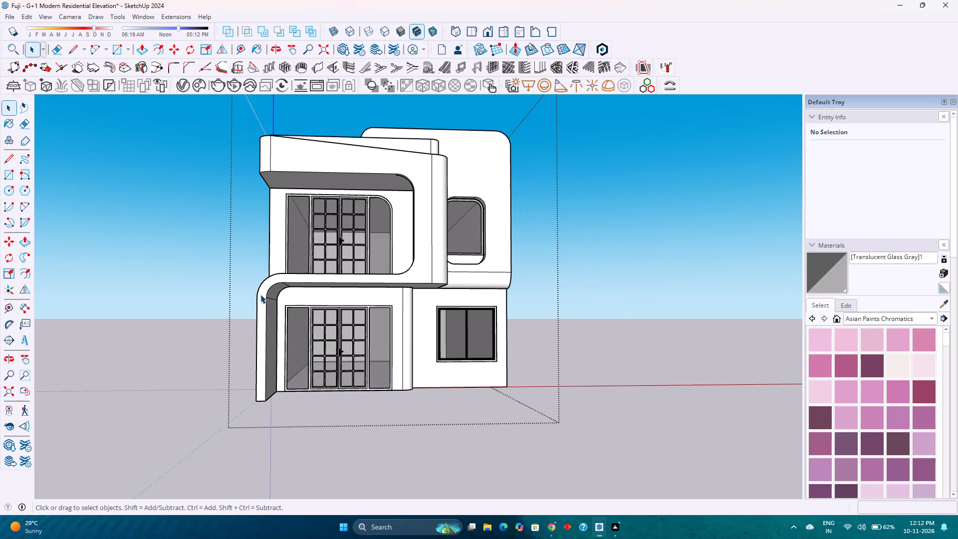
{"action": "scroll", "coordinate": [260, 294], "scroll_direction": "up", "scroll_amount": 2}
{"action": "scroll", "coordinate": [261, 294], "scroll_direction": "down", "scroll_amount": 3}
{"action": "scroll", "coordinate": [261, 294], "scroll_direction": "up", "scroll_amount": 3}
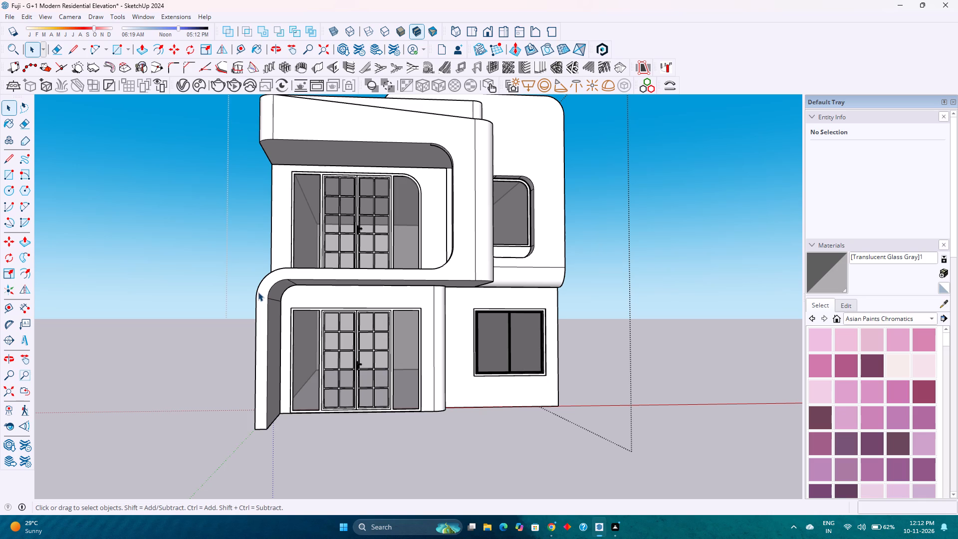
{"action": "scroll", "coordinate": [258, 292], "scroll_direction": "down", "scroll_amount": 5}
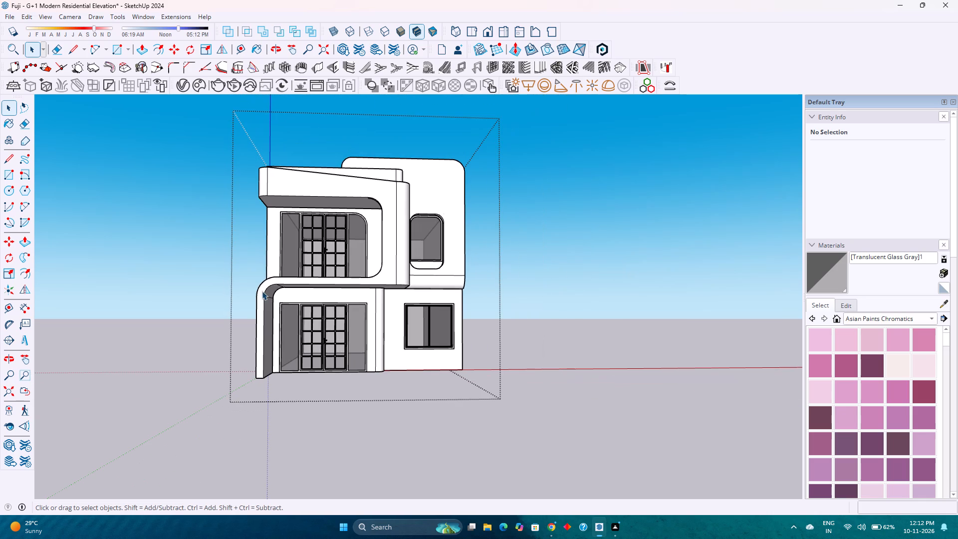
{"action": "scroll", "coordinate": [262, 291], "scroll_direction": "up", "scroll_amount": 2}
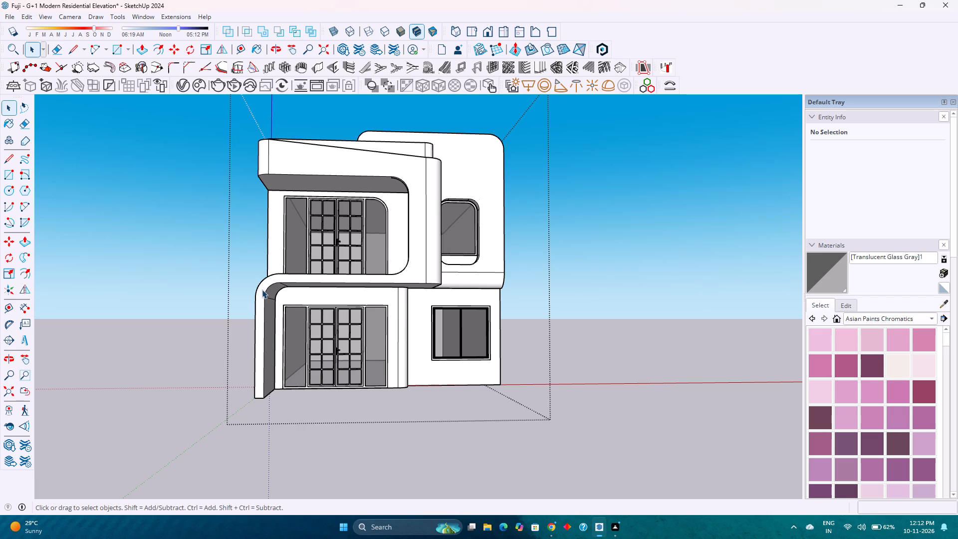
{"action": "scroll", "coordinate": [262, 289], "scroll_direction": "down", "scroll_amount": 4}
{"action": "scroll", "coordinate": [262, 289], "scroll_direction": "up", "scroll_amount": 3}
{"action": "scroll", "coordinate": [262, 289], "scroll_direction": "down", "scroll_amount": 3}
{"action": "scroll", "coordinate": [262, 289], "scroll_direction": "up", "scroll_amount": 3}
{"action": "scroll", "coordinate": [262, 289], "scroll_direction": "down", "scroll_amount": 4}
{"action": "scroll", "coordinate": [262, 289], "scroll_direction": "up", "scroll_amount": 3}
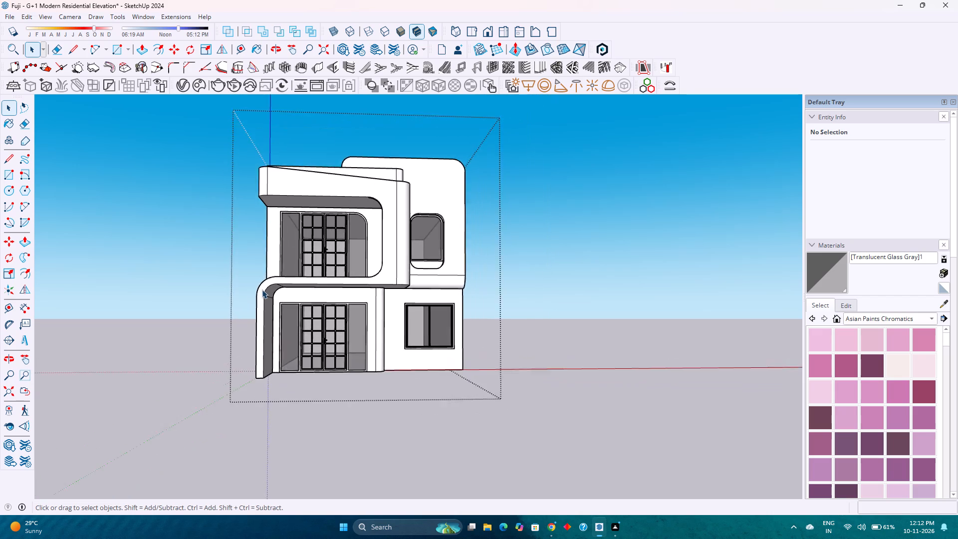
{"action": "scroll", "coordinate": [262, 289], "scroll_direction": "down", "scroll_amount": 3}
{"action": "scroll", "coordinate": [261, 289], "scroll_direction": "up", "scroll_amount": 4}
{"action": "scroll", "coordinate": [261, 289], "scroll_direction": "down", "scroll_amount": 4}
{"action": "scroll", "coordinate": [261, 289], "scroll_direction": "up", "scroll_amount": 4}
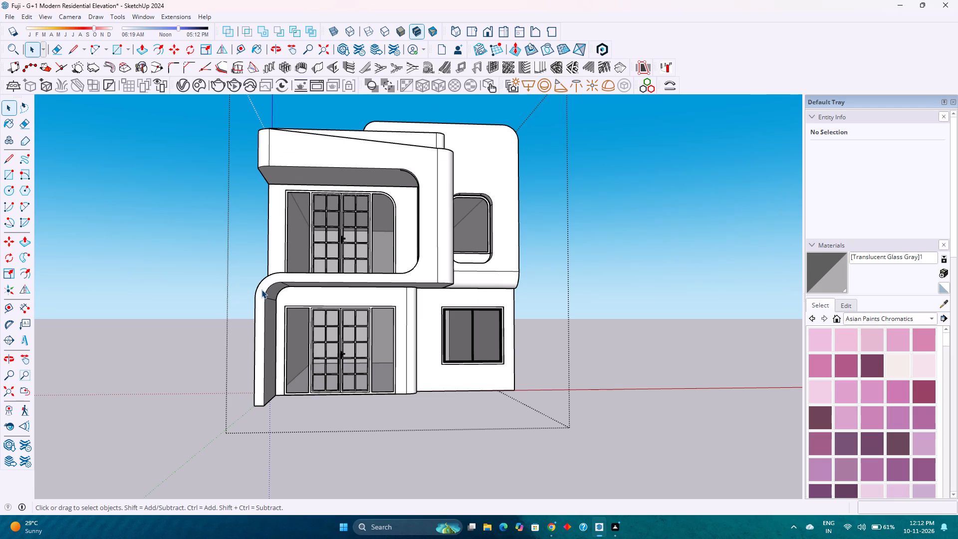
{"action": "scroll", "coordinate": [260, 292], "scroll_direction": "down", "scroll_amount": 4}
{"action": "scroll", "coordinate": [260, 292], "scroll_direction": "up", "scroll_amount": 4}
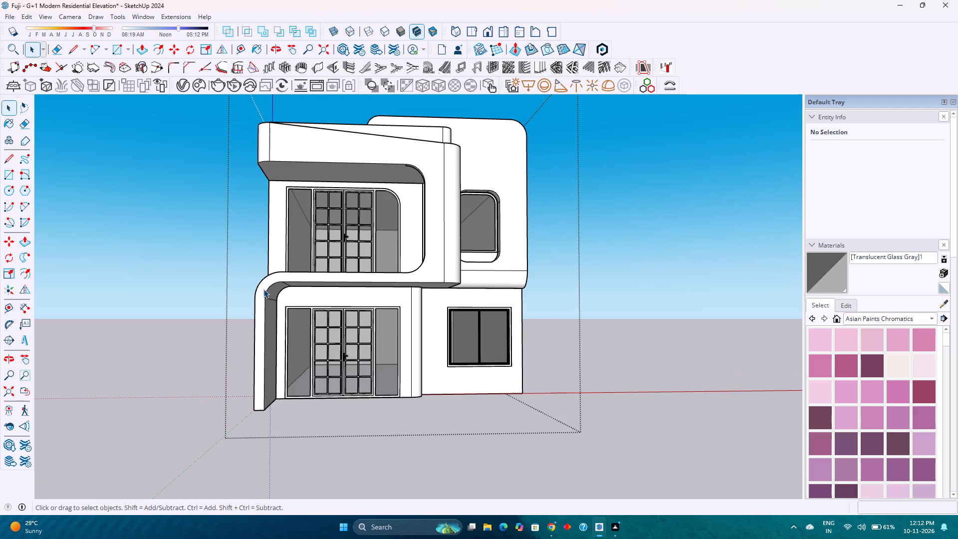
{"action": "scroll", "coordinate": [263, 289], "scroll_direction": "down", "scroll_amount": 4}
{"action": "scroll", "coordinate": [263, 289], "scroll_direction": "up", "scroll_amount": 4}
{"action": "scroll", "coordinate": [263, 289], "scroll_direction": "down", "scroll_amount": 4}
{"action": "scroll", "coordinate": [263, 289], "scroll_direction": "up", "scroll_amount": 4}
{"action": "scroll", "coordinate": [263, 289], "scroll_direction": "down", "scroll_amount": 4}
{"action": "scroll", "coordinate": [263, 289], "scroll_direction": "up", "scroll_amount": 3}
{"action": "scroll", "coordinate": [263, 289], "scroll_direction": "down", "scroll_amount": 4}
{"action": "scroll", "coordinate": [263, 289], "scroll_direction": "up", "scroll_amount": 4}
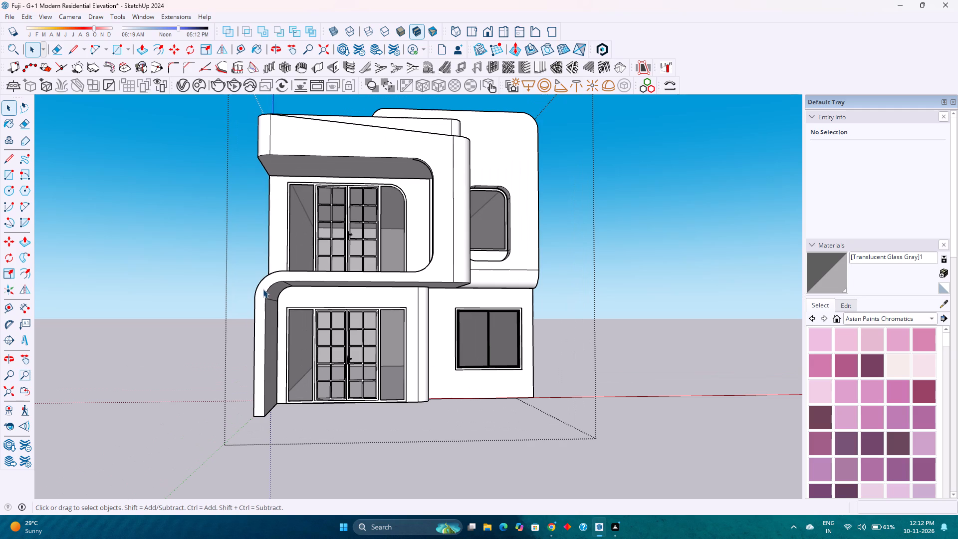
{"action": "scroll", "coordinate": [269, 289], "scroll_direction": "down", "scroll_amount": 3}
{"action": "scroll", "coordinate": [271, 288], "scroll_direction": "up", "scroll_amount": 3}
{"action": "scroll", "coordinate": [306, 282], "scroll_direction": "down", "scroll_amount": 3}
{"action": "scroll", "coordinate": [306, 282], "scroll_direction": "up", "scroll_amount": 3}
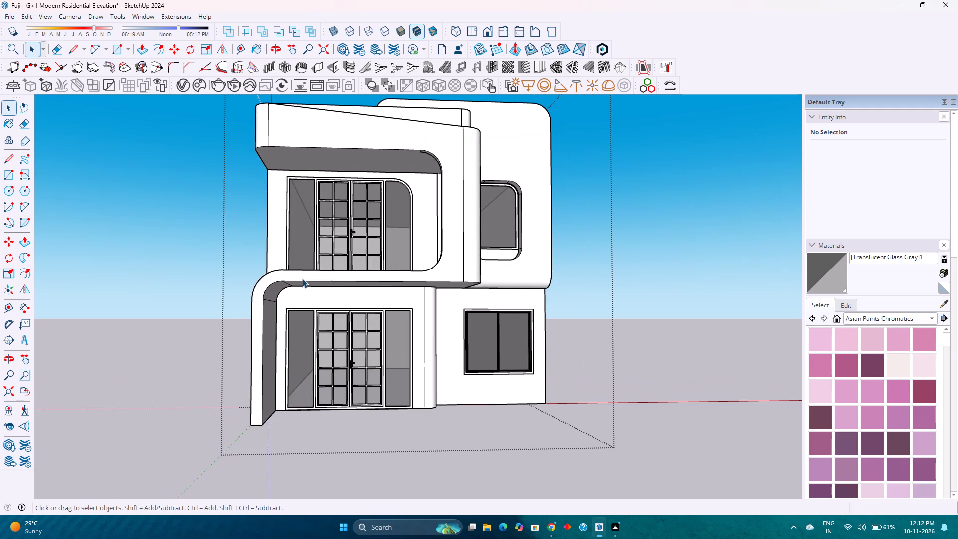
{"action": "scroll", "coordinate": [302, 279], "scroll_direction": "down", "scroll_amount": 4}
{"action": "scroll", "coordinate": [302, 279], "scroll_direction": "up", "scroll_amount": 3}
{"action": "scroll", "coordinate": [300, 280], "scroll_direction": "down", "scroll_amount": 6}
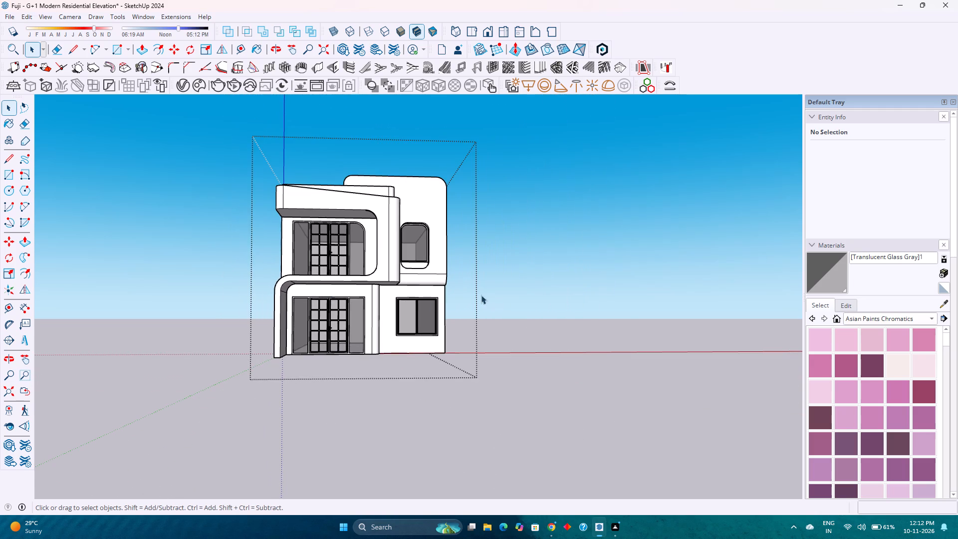
Open the curved front frame group around the ground-floor porch for editing, with its underside in view.
{"action": "scroll", "coordinate": [423, 257], "scroll_direction": "up", "scroll_amount": 3}
{"action": "middle_click_drag", "start_coordinate": [423, 291], "coordinate": [460, 236]}
{"action": "scroll", "coordinate": [388, 357], "scroll_direction": "up", "scroll_amount": 3}
{"action": "middle_click_drag", "start_coordinate": [376, 357], "coordinate": [426, 292]}
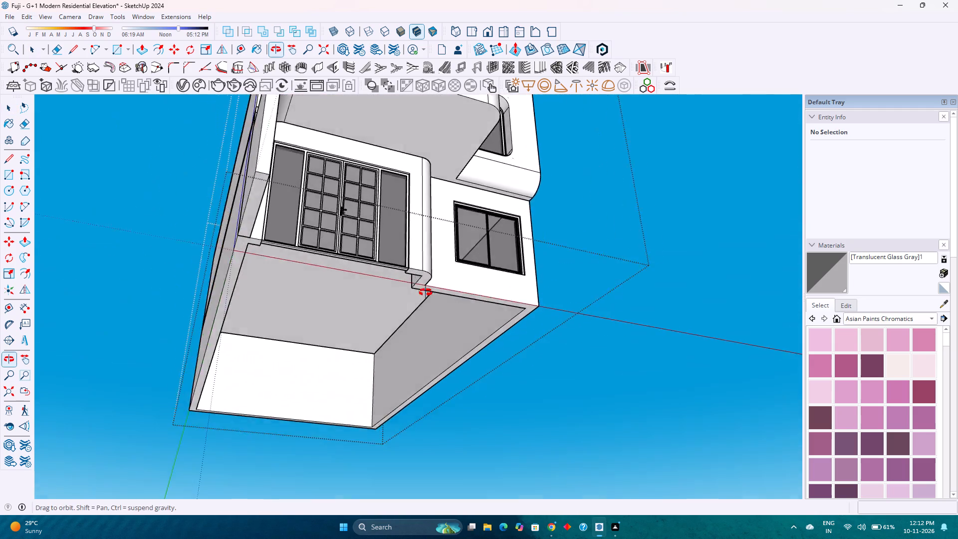
{"action": "middle_click_drag", "start_coordinate": [426, 292], "coordinate": [461, 272]}
{"action": "scroll", "coordinate": [206, 187], "scroll_direction": "down", "scroll_amount": 3}
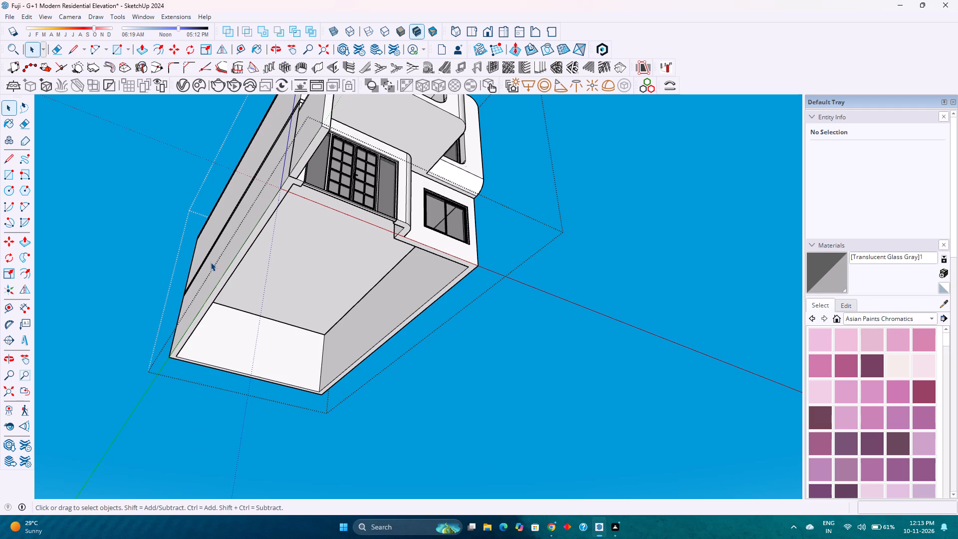
{"action": "scroll", "coordinate": [211, 262], "scroll_direction": "down", "scroll_amount": 2}
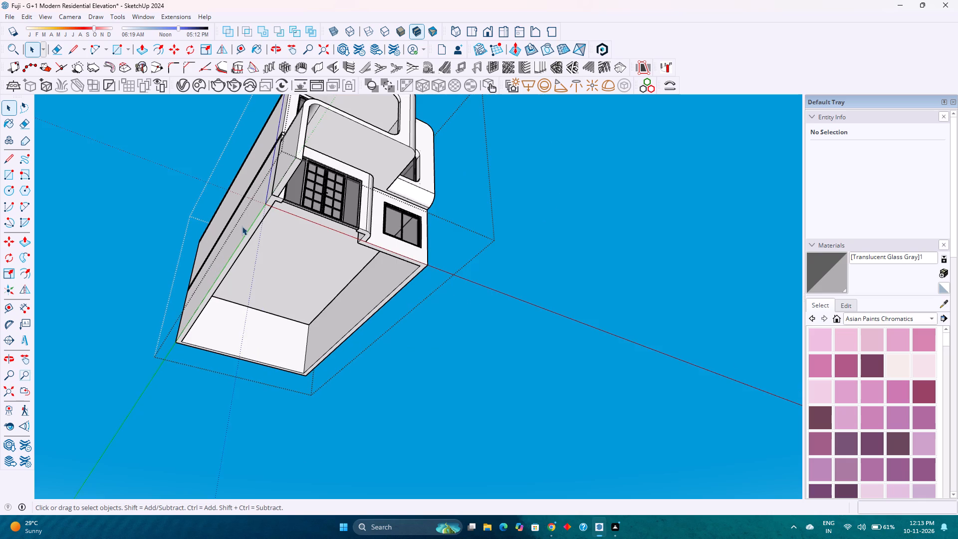
{"action": "middle_click_drag", "start_coordinate": [242, 226], "coordinate": [217, 307]}
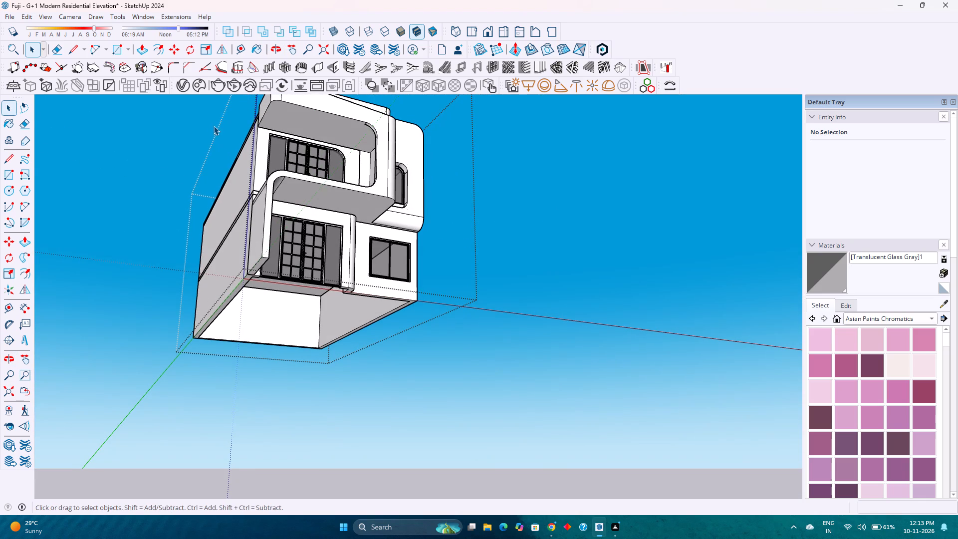
{"action": "scroll", "coordinate": [296, 199], "scroll_direction": "up", "scroll_amount": 6}
{"action": "left_click", "coordinate": [304, 195]}
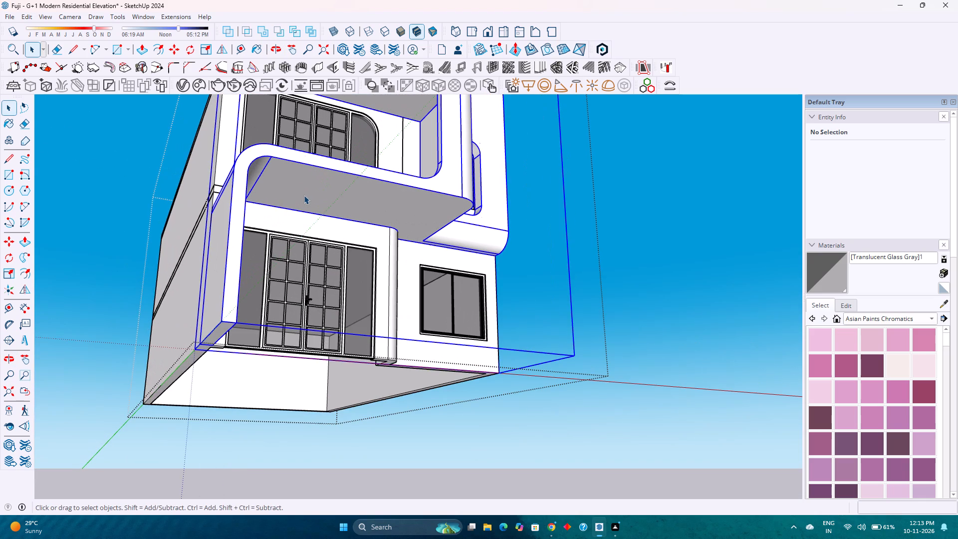
{"action": "double_click", "coordinate": [304, 195]}
{"action": "scroll", "coordinate": [304, 195], "scroll_direction": "up", "scroll_amount": 3}
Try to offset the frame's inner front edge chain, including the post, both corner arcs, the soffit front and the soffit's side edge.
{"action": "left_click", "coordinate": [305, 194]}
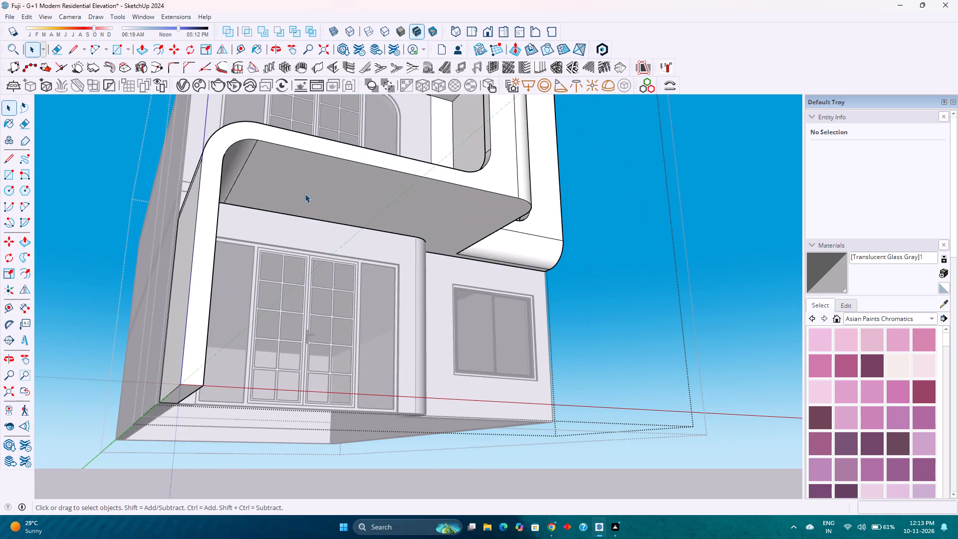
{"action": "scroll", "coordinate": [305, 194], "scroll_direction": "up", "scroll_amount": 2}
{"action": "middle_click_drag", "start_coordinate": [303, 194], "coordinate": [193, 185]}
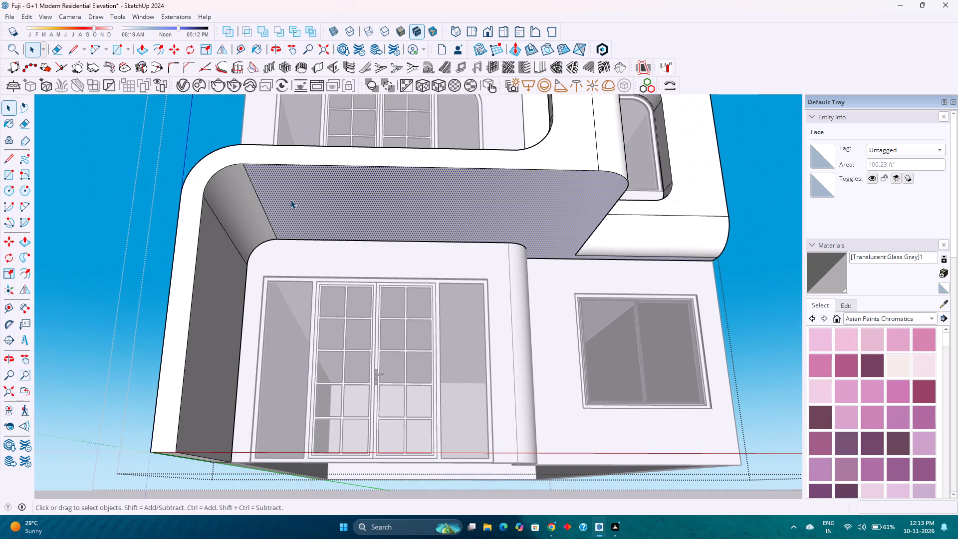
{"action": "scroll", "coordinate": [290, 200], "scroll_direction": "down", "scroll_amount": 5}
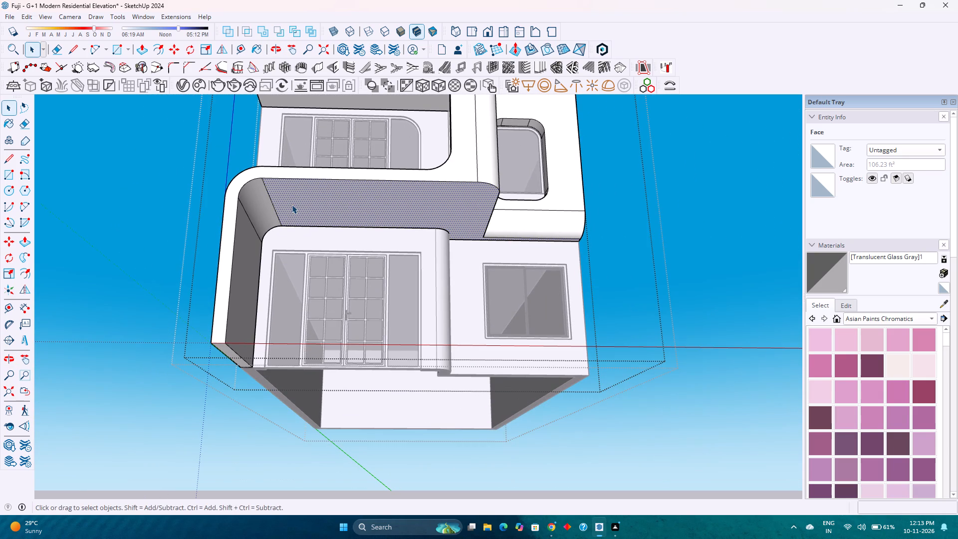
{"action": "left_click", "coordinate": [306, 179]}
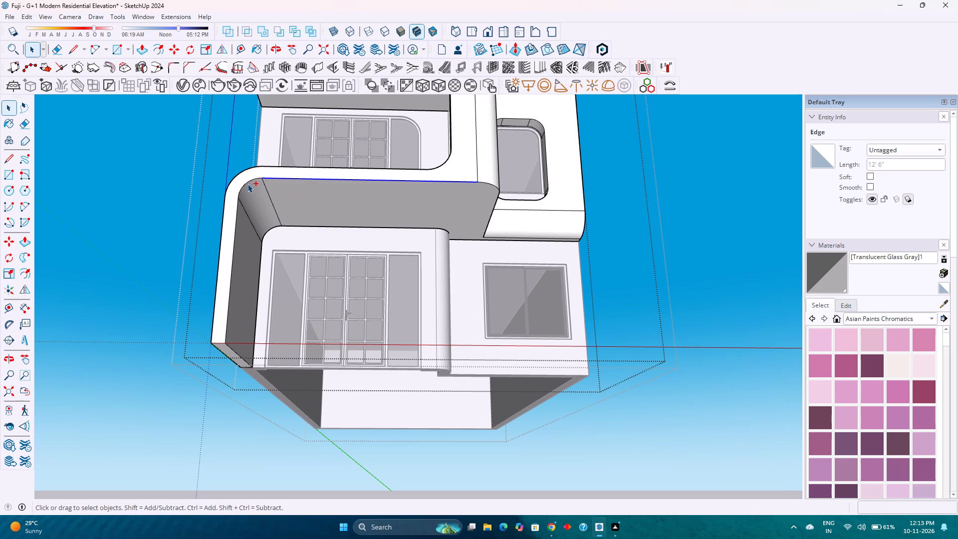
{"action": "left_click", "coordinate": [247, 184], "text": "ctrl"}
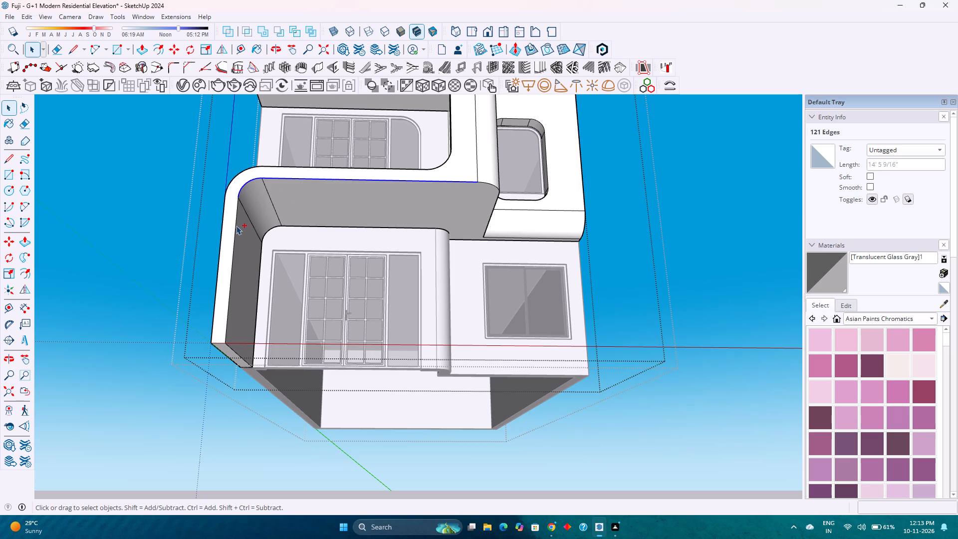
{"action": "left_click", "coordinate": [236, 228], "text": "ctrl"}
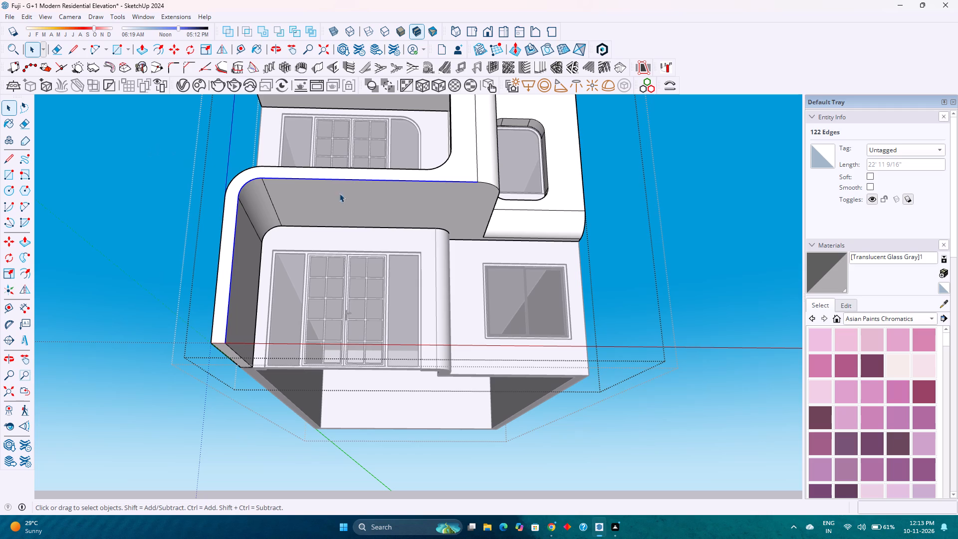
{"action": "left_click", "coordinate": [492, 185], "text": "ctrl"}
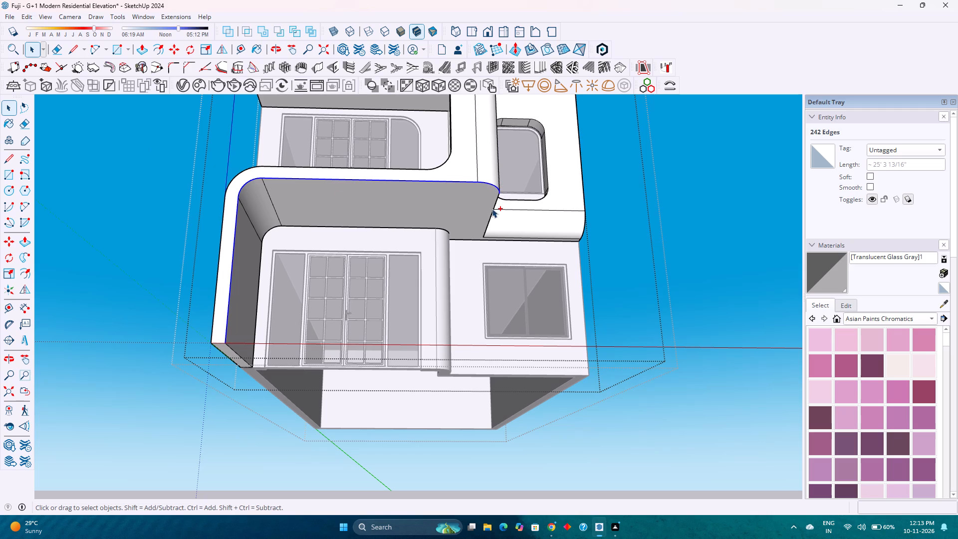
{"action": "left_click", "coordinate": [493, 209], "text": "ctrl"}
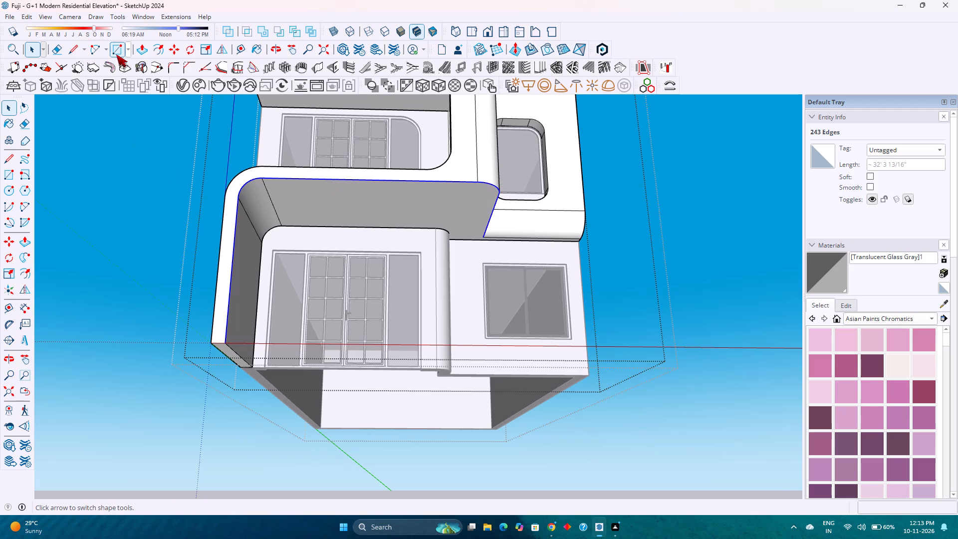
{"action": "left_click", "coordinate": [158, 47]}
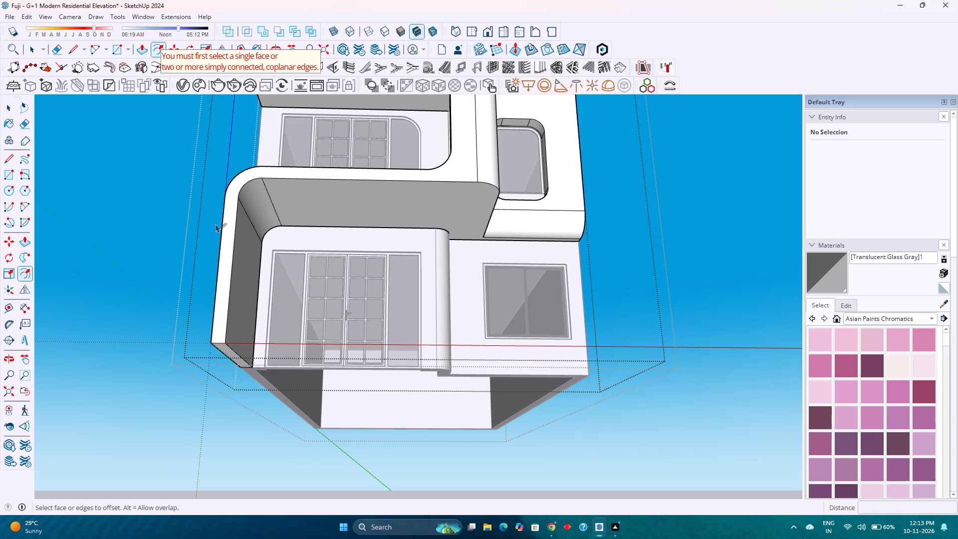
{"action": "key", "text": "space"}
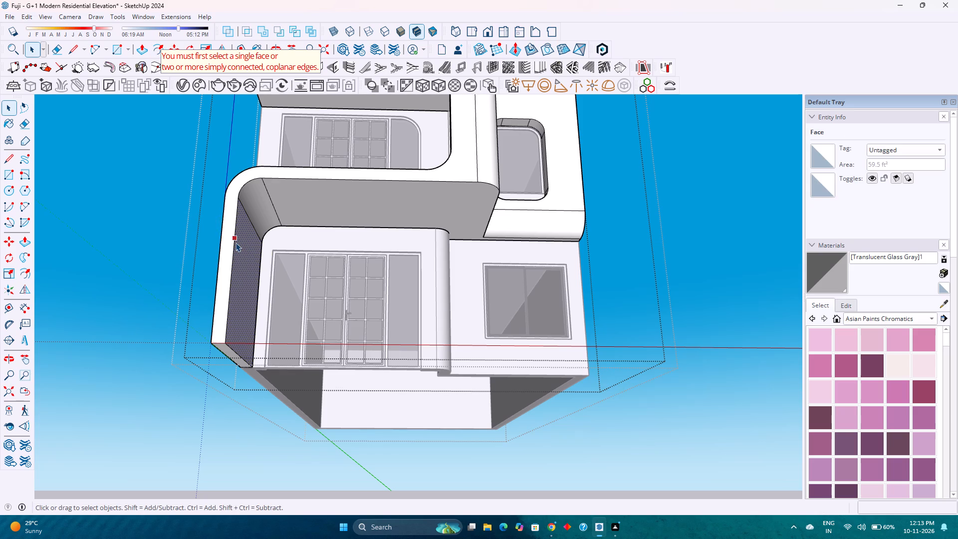
Offset the porch frame's inner front edge chain of post, first corner arc and soffit front inward by 2 inches.
{"action": "left_click", "coordinate": [234, 241]}
{"action": "left_click", "coordinate": [243, 185], "text": "ctrl"}
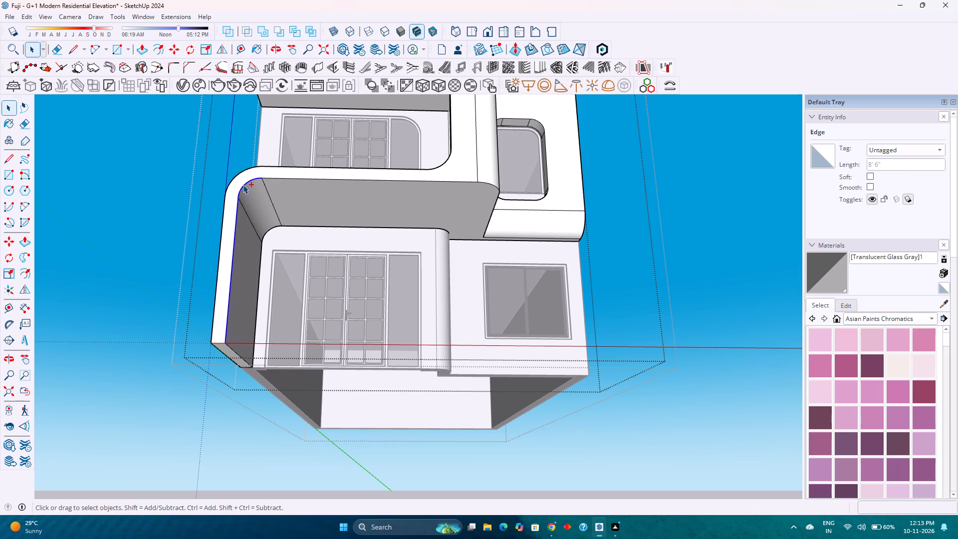
{"action": "left_click", "coordinate": [316, 181], "text": "ctrl"}
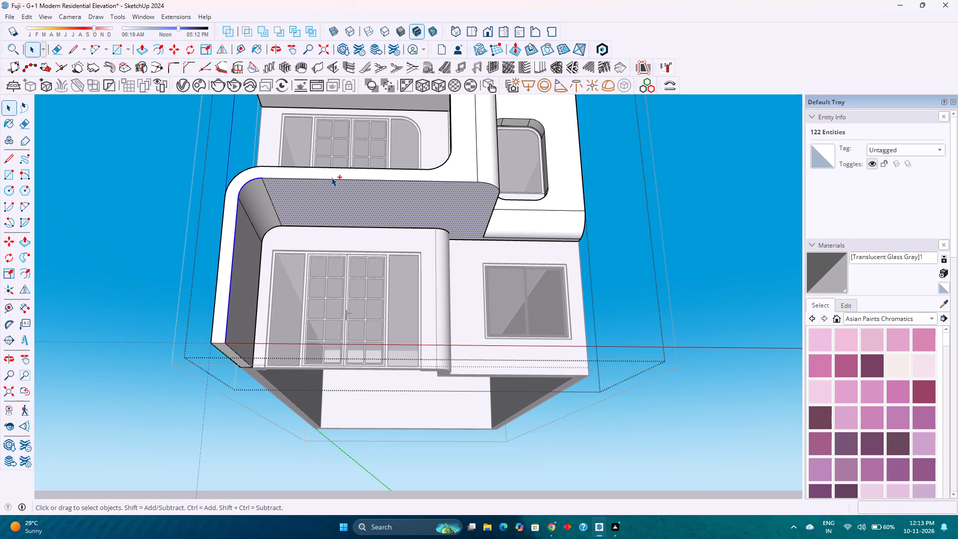
{"action": "left_click", "coordinate": [331, 177], "text": "ctrl"}
{"action": "left_click", "coordinate": [331, 177], "text": "ctrl"}
{"action": "right_click", "coordinate": [330, 178]}
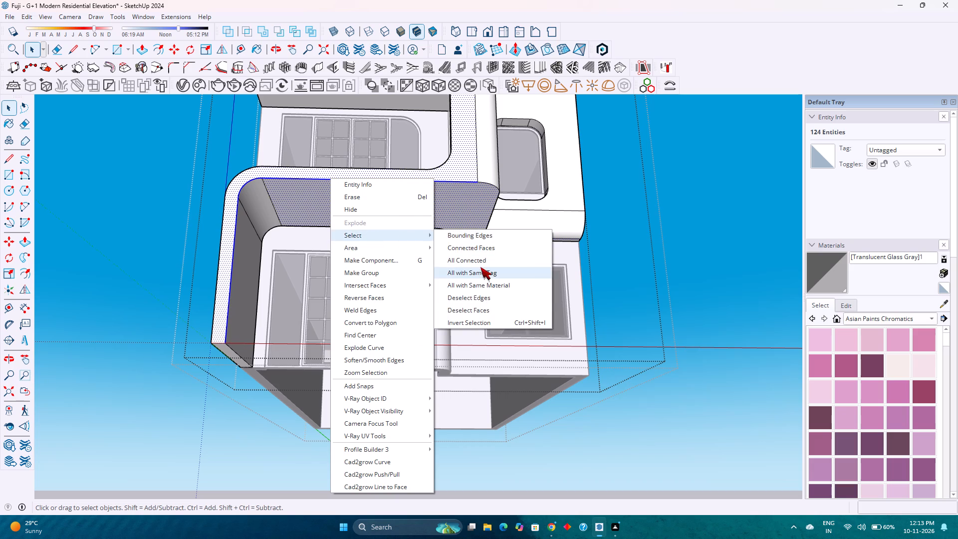
{"action": "left_click", "coordinate": [469, 308]}
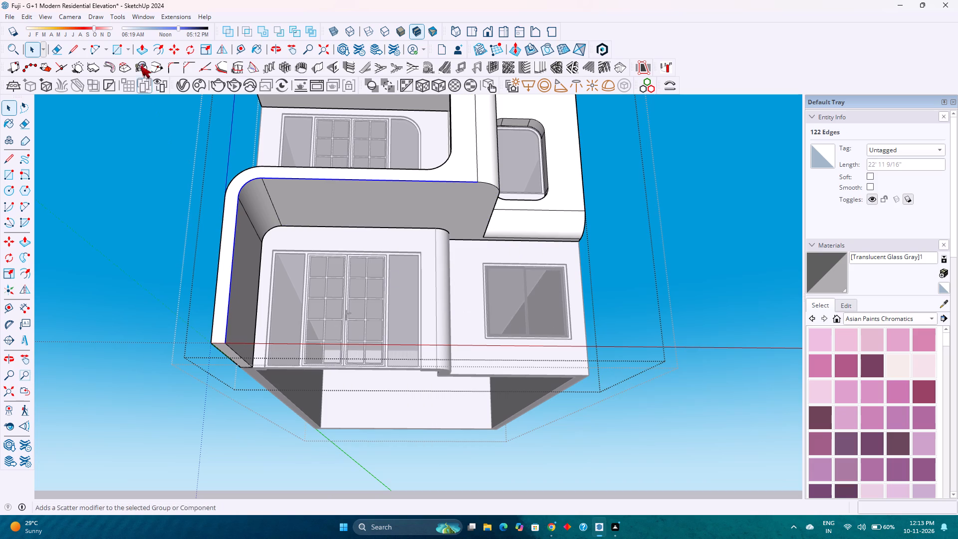
{"action": "left_click", "coordinate": [157, 52]}
{"action": "left_click", "coordinate": [314, 179]}
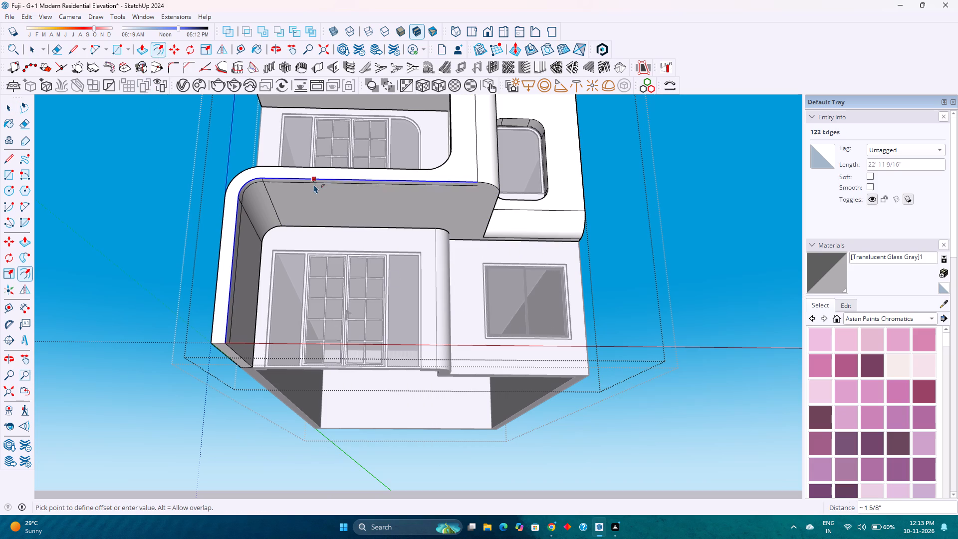
{"action": "key", "text": "1"}
{"action": "key", "text": "Return"}
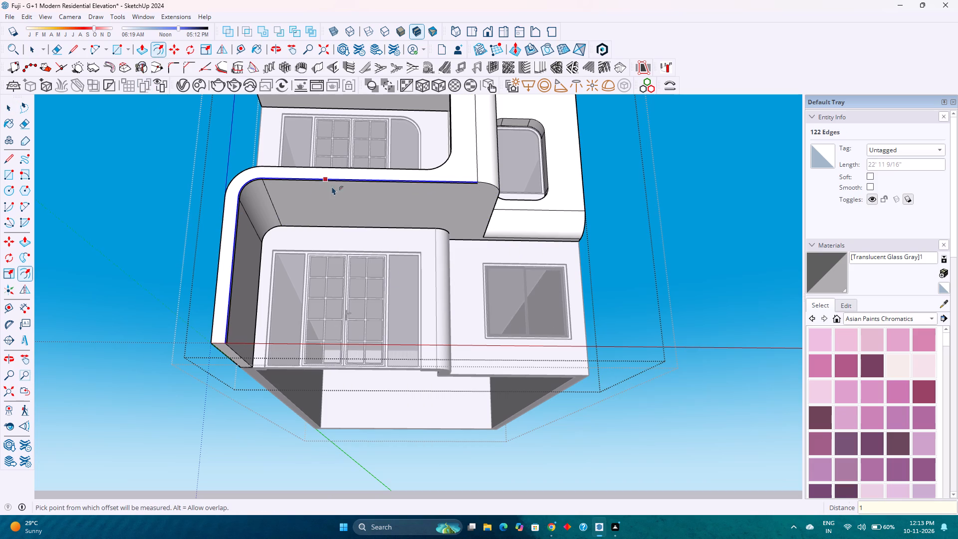
{"action": "key", "text": "2"}
{"action": "key", "text": "Return"}
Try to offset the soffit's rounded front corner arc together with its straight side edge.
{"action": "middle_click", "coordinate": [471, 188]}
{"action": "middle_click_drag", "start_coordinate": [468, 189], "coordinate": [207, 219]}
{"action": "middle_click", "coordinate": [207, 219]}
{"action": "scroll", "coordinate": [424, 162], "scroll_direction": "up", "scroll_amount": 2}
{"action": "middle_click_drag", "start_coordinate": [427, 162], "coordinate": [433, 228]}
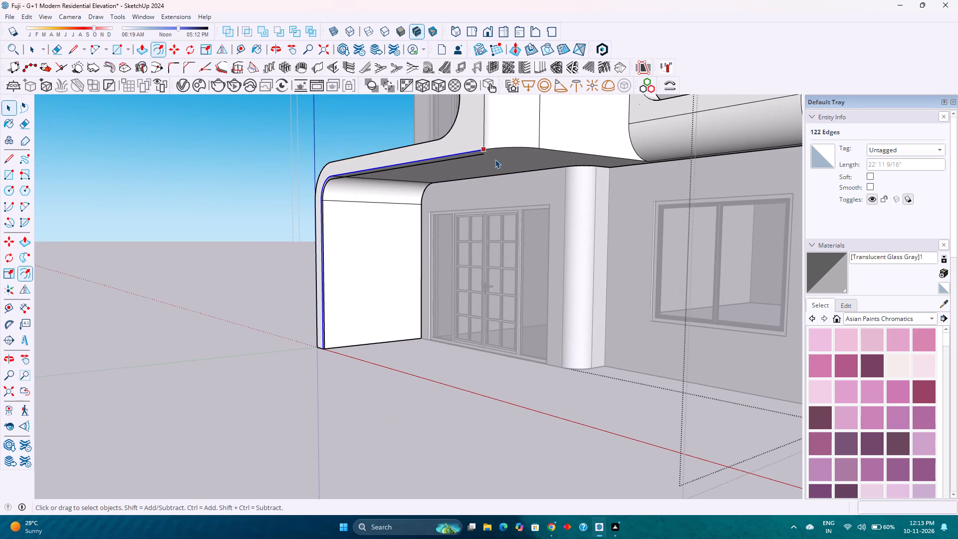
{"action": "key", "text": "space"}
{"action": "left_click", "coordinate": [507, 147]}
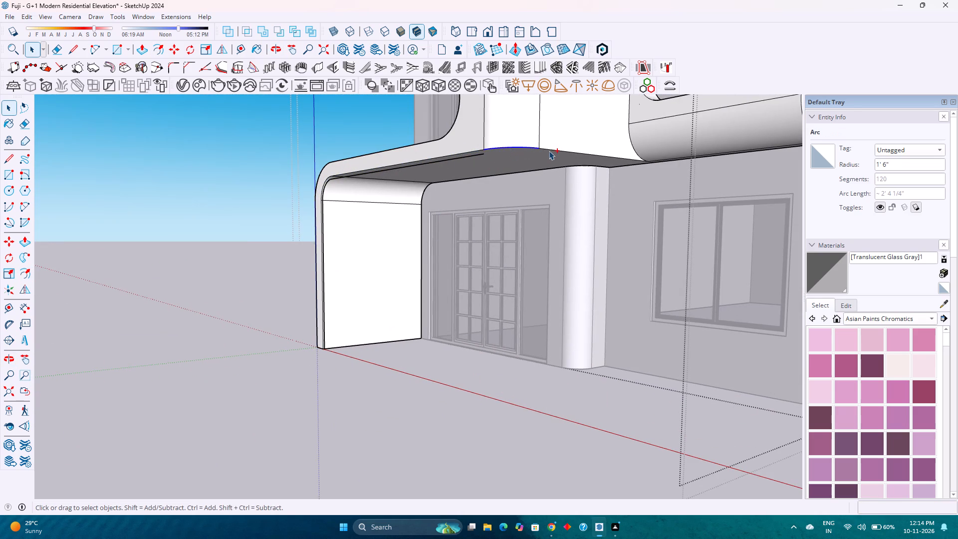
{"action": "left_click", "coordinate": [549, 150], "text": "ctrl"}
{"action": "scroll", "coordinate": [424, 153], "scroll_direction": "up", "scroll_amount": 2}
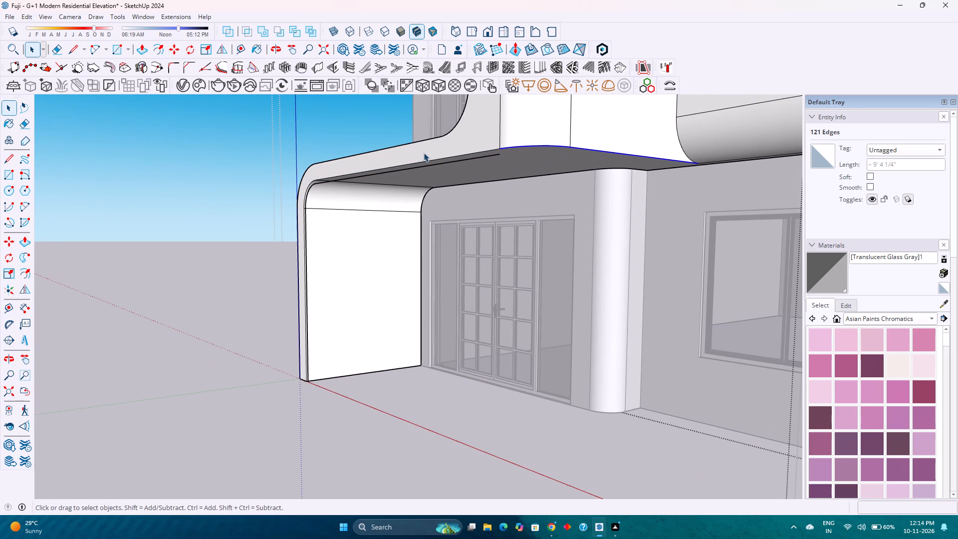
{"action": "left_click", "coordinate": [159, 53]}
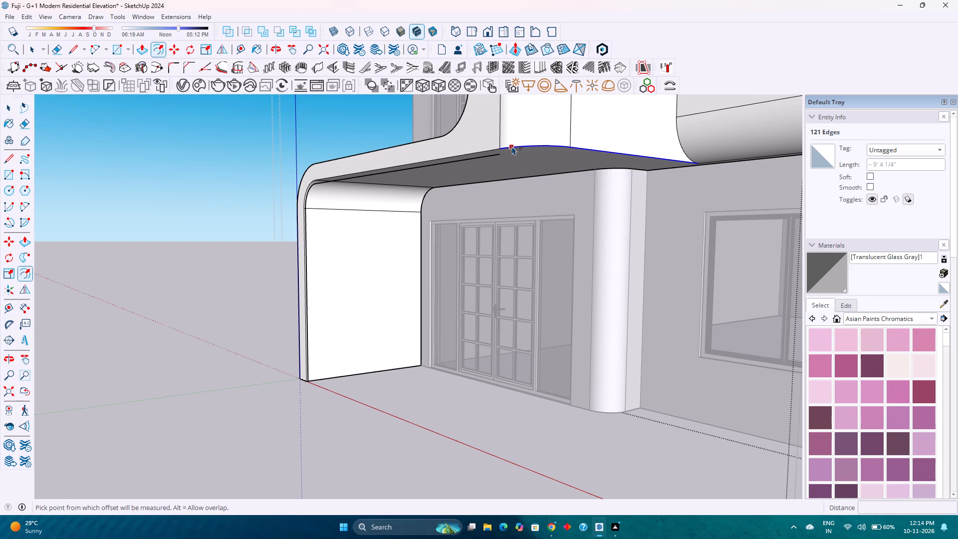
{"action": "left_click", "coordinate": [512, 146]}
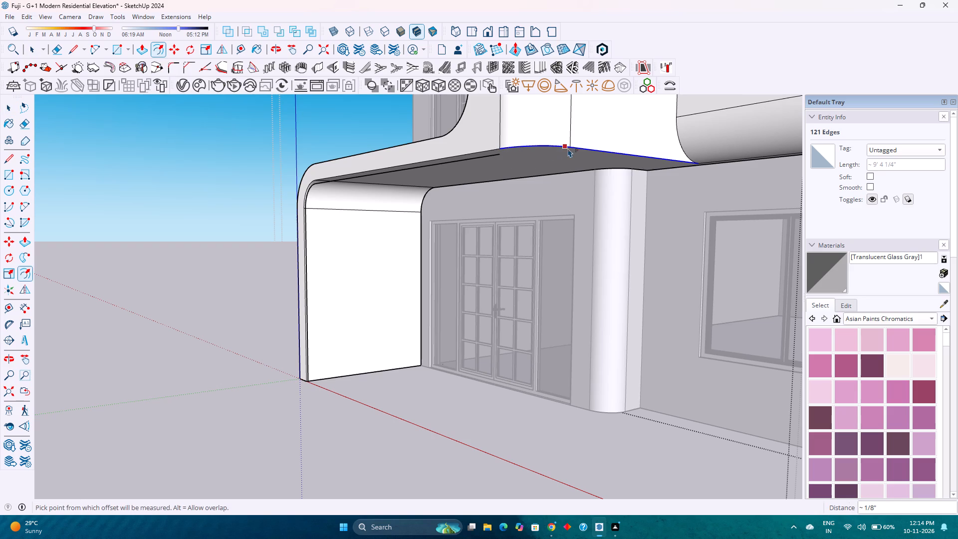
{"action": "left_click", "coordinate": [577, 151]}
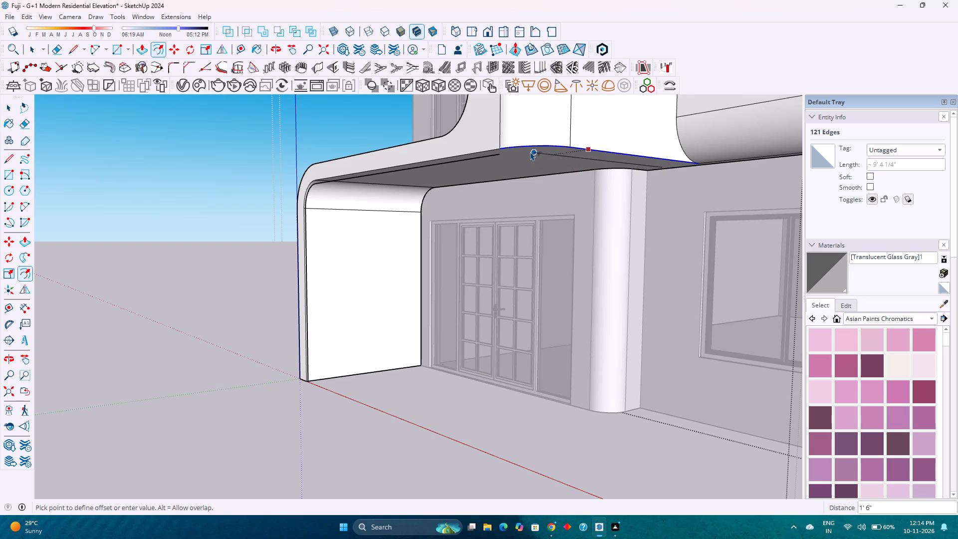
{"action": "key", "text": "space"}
Copy the soffit's front corner arc and side edge 2" straight down, starting from the arc's front end.
{"action": "key", "text": "m"}
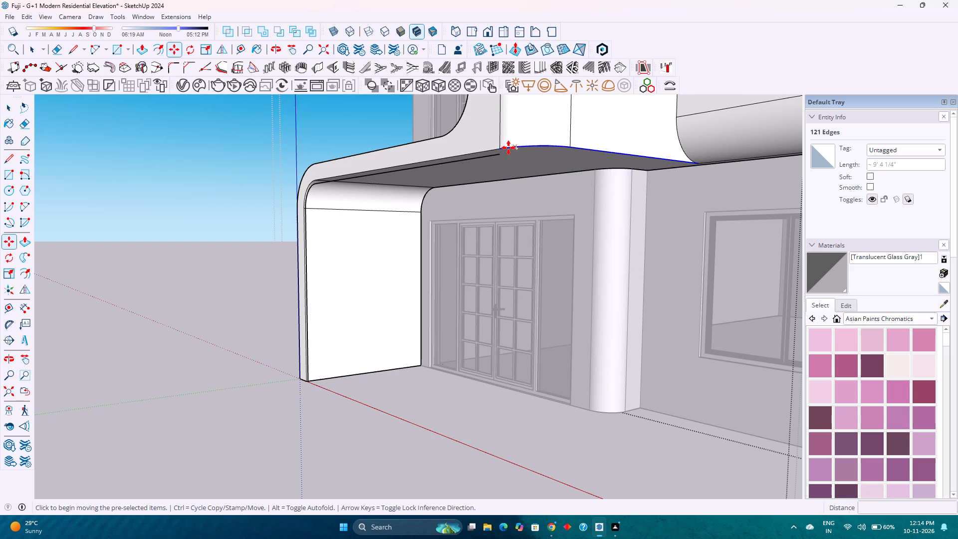
{"action": "scroll", "coordinate": [503, 148], "scroll_direction": "up", "scroll_amount": 15}
{"action": "left_click", "coordinate": [489, 153]}
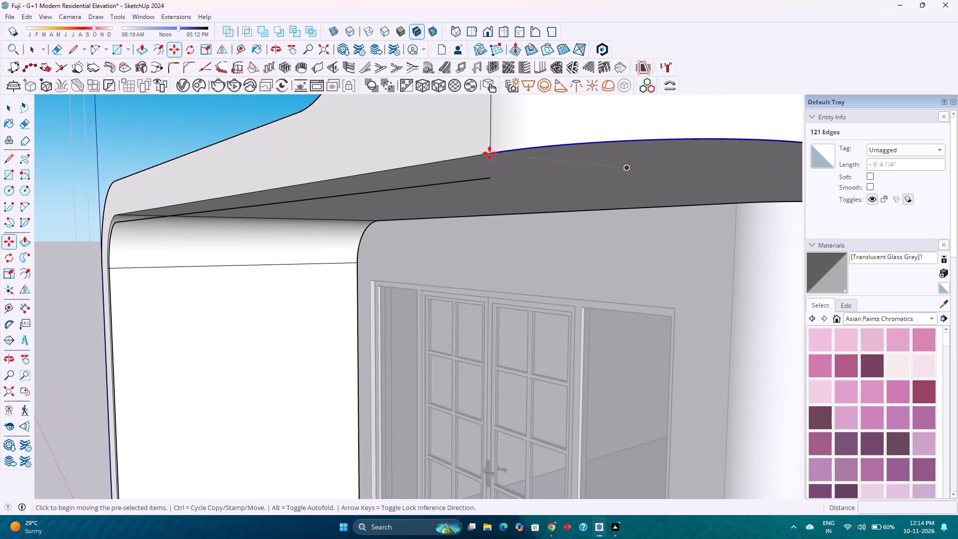
{"action": "left_click", "coordinate": [490, 179]}
Draw a vertical line about 2" long joining the copied side edge's far end to the soffit corner above.
{"action": "scroll", "coordinate": [428, 209], "scroll_direction": "down", "scroll_amount": 7}
{"action": "scroll", "coordinate": [695, 222], "scroll_direction": "up", "scroll_amount": 3}
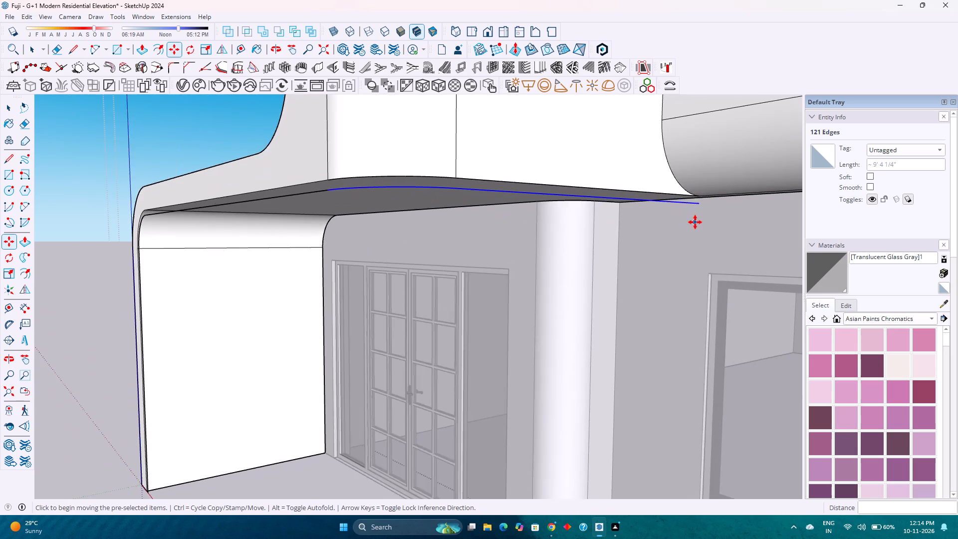
{"action": "scroll", "coordinate": [695, 222], "scroll_direction": "up", "scroll_amount": 5}
{"action": "middle_click_drag", "start_coordinate": [695, 221], "coordinate": [643, 153]}
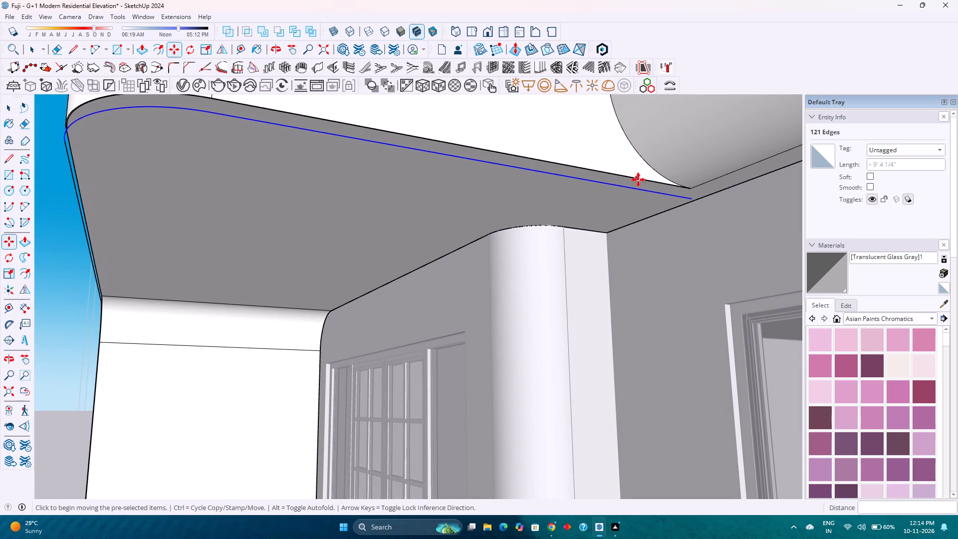
{"action": "key", "text": "l"}
{"action": "left_click", "coordinate": [694, 198]}
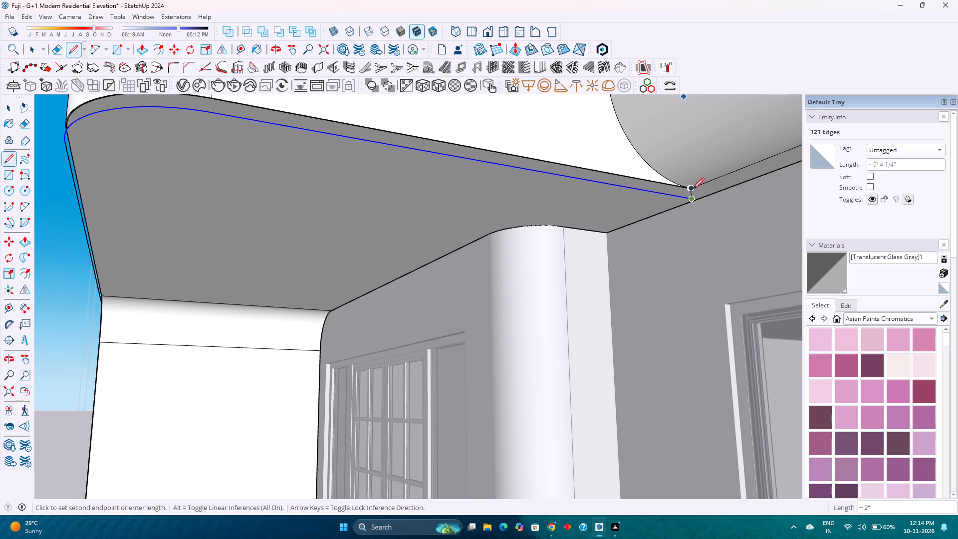
{"action": "left_click", "coordinate": [693, 189]}
{"action": "scroll", "coordinate": [614, 214], "scroll_direction": "down", "scroll_amount": 4}
{"action": "key", "text": "Escape"}
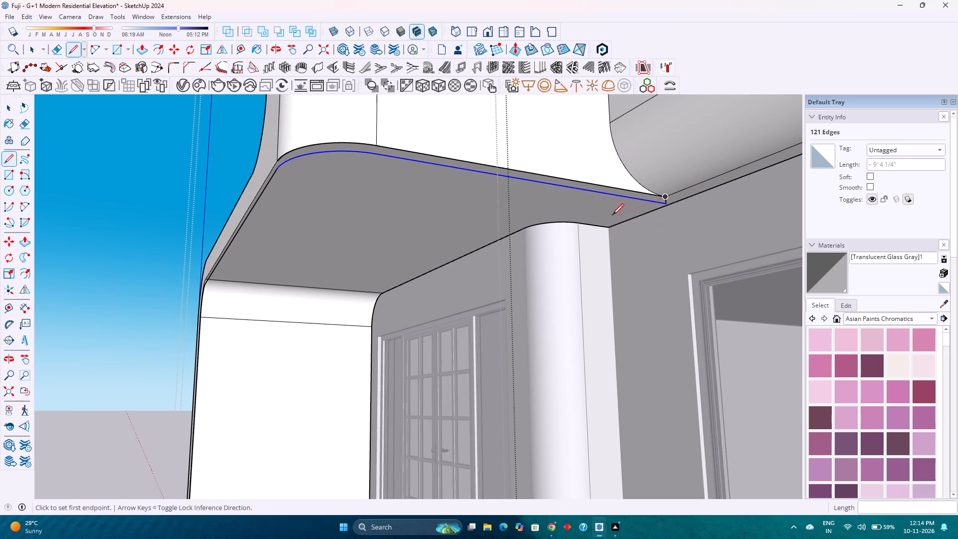
Draw a short line at ground level joining the bottom of the offset post edge to the post's inner front corner.
{"action": "scroll", "coordinate": [281, 258], "scroll_direction": "down", "scroll_amount": 2}
{"action": "middle_click_drag", "start_coordinate": [264, 268], "coordinate": [352, 236], "text": "shift"}
{"action": "middle_click_drag", "start_coordinate": [301, 277], "coordinate": [393, 296]}
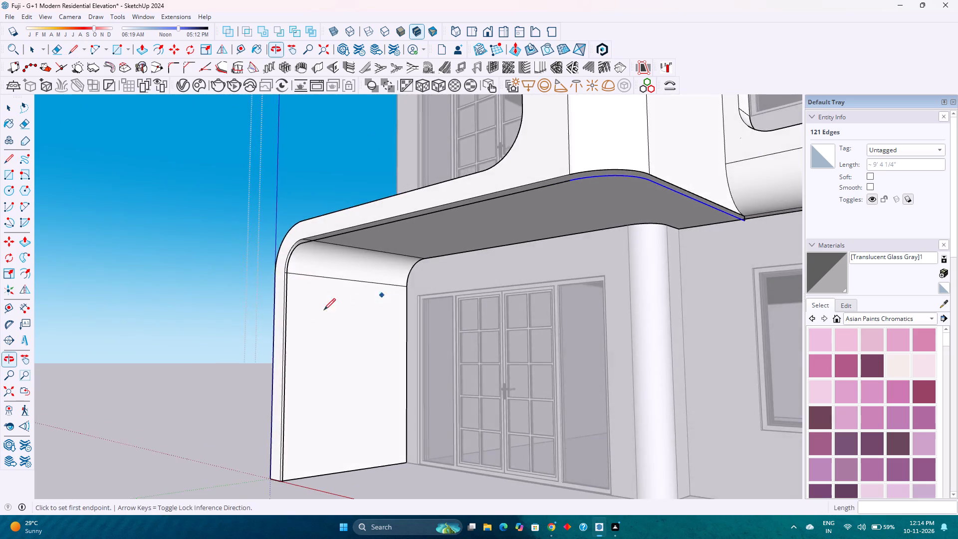
{"action": "middle_click_drag", "start_coordinate": [303, 318], "coordinate": [359, 238], "text": "shift"}
{"action": "scroll", "coordinate": [359, 237], "scroll_direction": "up", "scroll_amount": 1, "text": "shift"}
{"action": "scroll", "coordinate": [331, 438], "scroll_direction": "up", "scroll_amount": 12}
{"action": "middle_click_drag", "start_coordinate": [339, 419], "coordinate": [350, 430]}
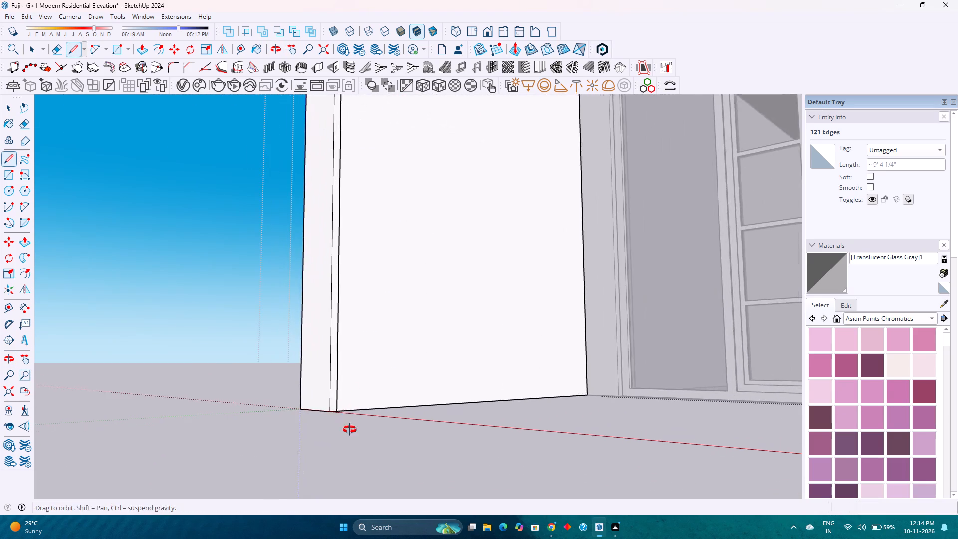
{"action": "middle_click_drag", "start_coordinate": [350, 430], "coordinate": [389, 458]}
{"action": "scroll", "coordinate": [354, 418], "scroll_direction": "up", "scroll_amount": 8}
{"action": "left_click", "coordinate": [334, 418]}
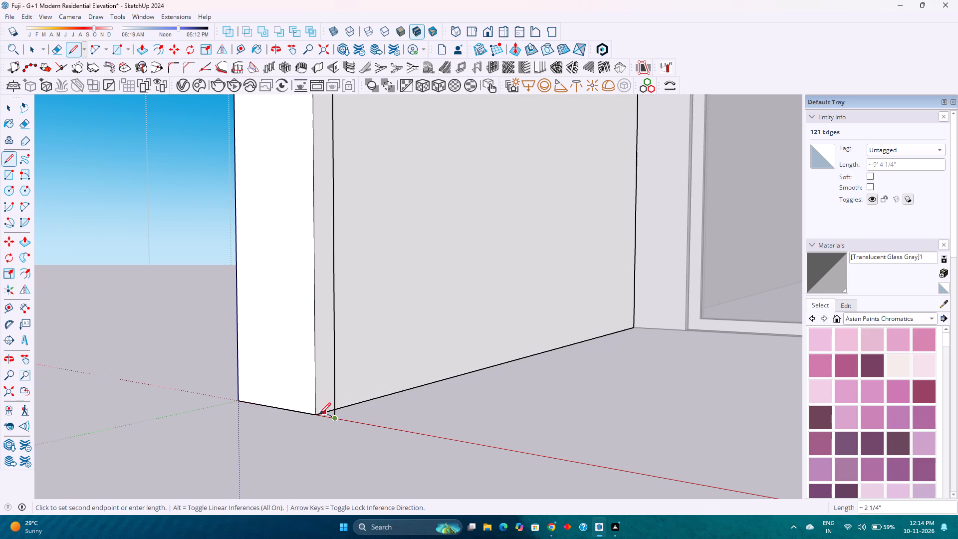
{"action": "left_click", "coordinate": [317, 414]}
{"action": "scroll", "coordinate": [316, 396], "scroll_direction": "down", "scroll_amount": 6}
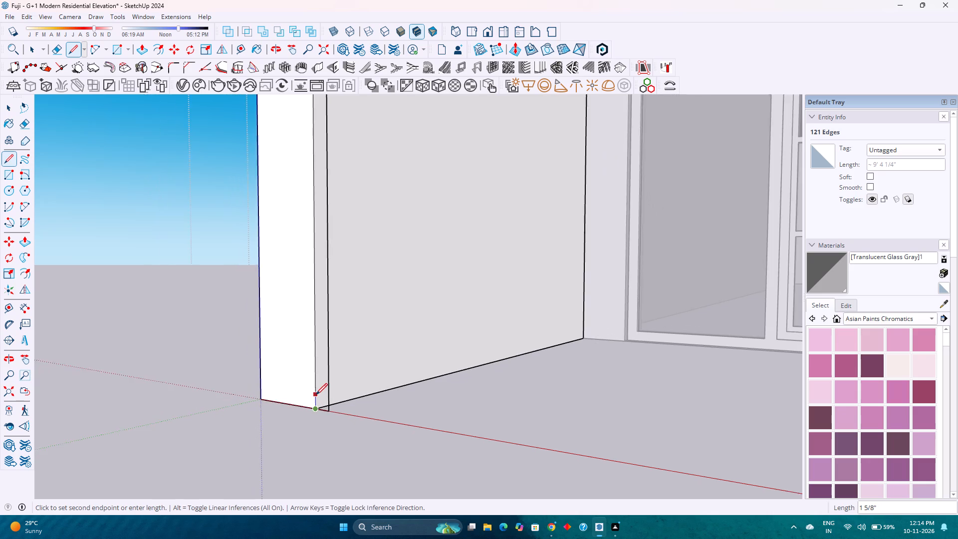
{"action": "scroll", "coordinate": [316, 395], "scroll_direction": "down", "scroll_amount": 2}
{"action": "middle_click_drag", "start_coordinate": [314, 347], "coordinate": [343, 472], "text": "shift"}
{"action": "scroll", "coordinate": [339, 440], "scroll_direction": "down", "scroll_amount": 9}
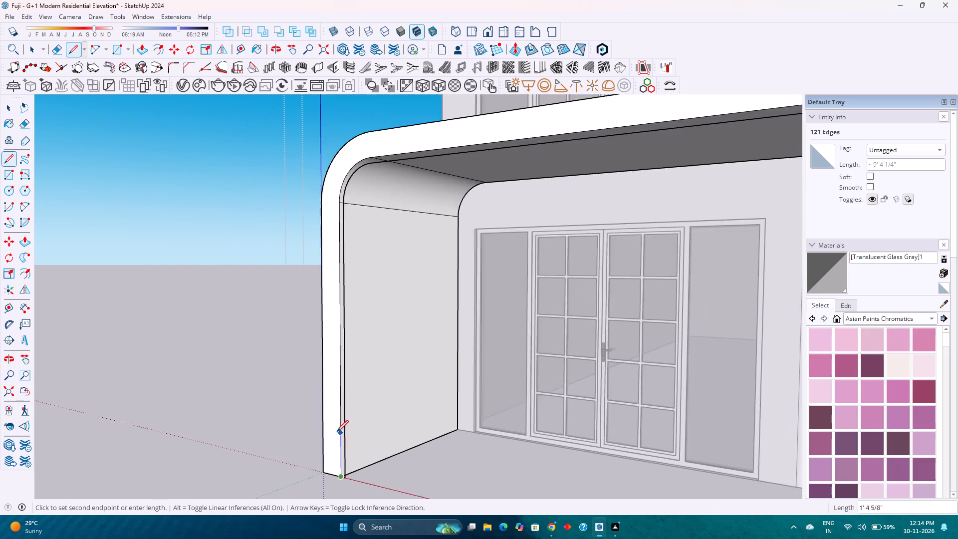
{"action": "scroll", "coordinate": [337, 432], "scroll_direction": "down", "scroll_amount": 4}
{"action": "key", "text": "space"}
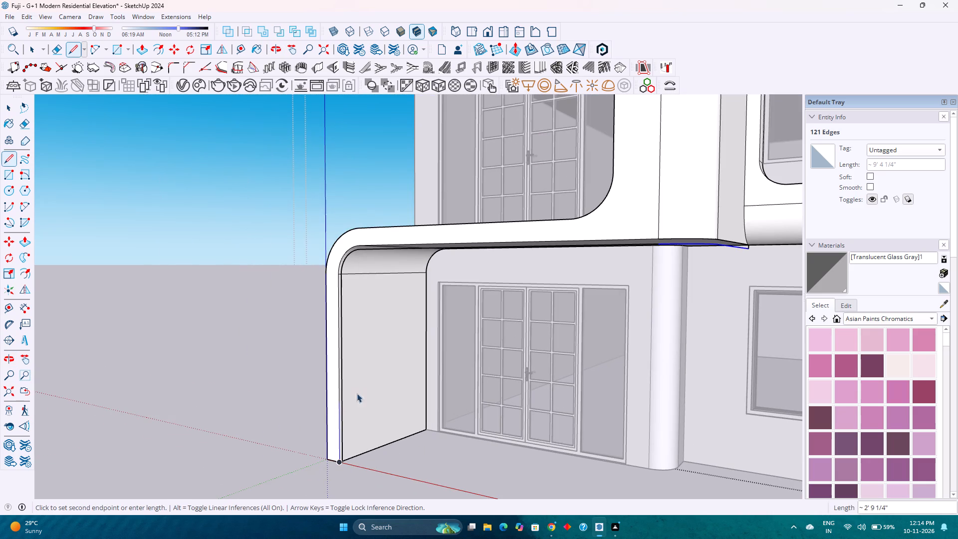
Draw a short vertical line joining the start of the copied corner arc to the original arc's front end above.
{"action": "scroll", "coordinate": [655, 215], "scroll_direction": "up", "scroll_amount": 12}
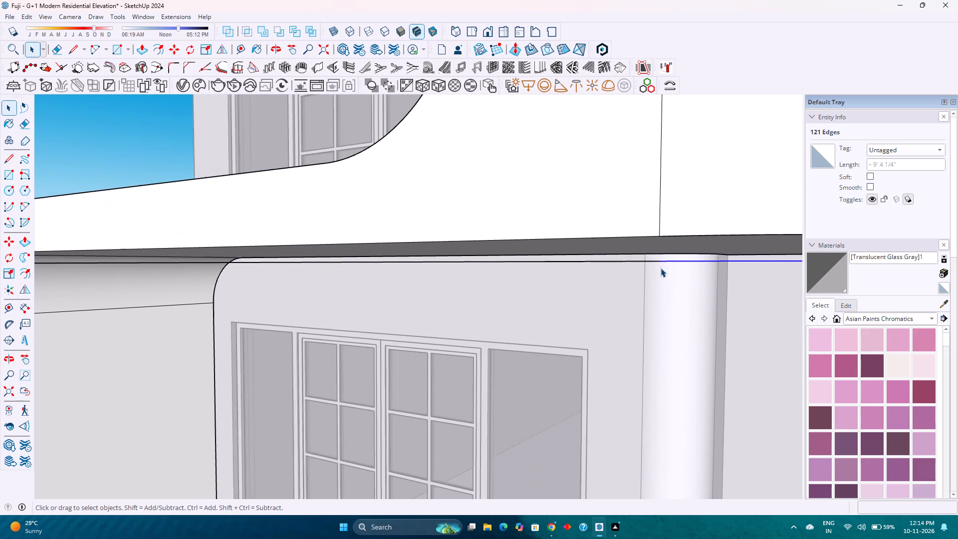
{"action": "middle_click_drag", "start_coordinate": [660, 269], "coordinate": [646, 282]}
{"action": "middle_click", "coordinate": [646, 282]}
{"action": "key", "text": "l"}
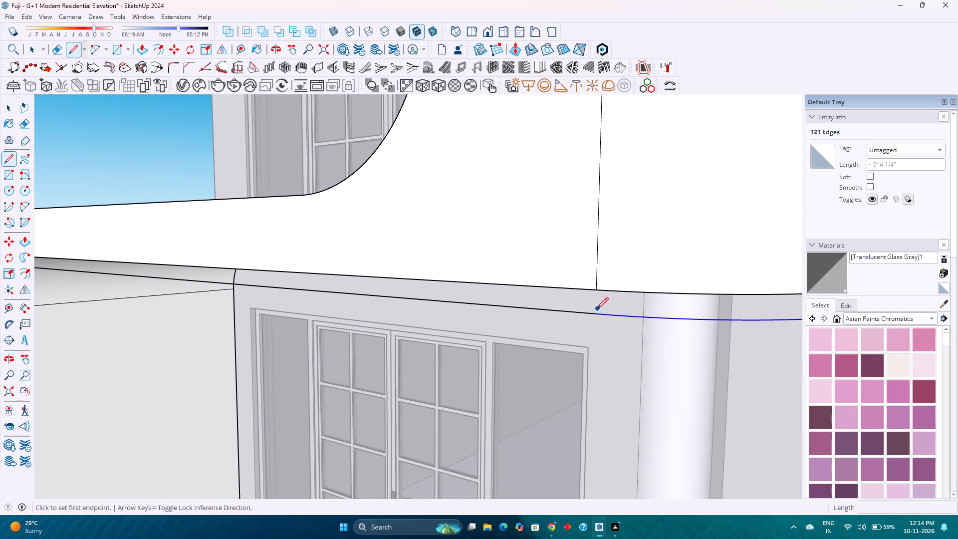
{"action": "left_click", "coordinate": [596, 314]}
{"action": "left_click", "coordinate": [597, 287]}
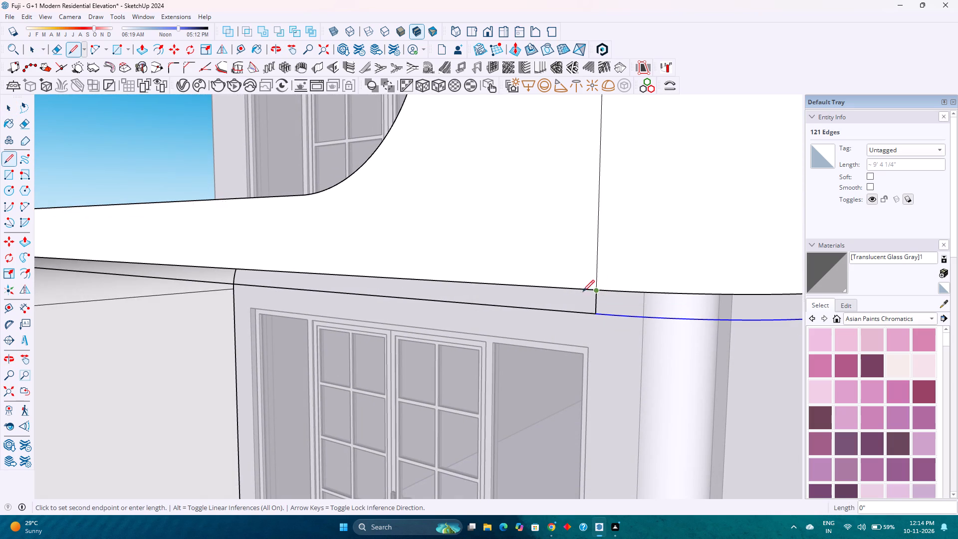
{"action": "scroll", "coordinate": [516, 307], "scroll_direction": "down", "scroll_amount": 8}
{"action": "key", "text": "Escape"}
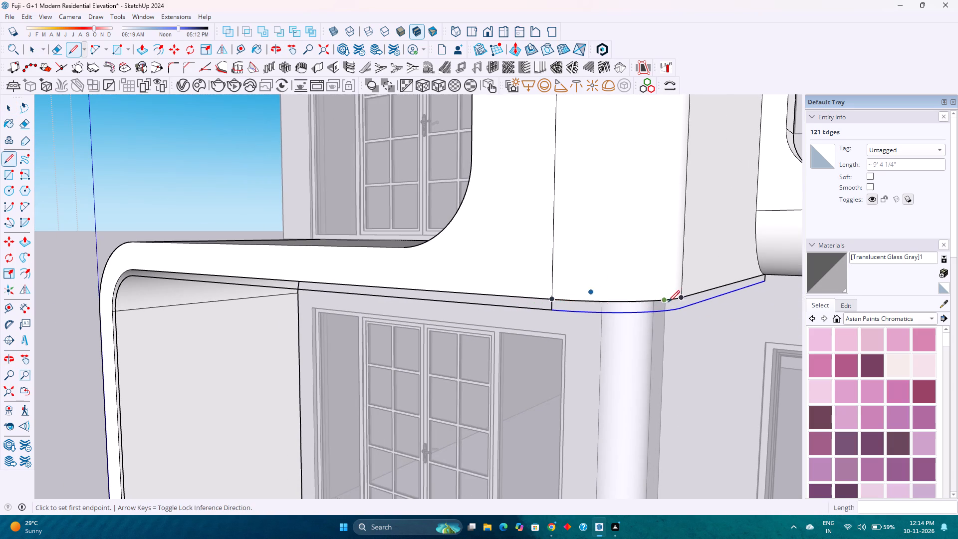
Draw a second vertical line about 2" long at the side edge's far end, from the soffit corner down to the copied edge.
{"action": "scroll", "coordinate": [669, 304], "scroll_direction": "up", "scroll_amount": 2}
{"action": "middle_click_drag", "start_coordinate": [669, 305], "coordinate": [643, 302]}
{"action": "middle_click_drag", "start_coordinate": [634, 301], "coordinate": [605, 298]}
{"action": "scroll", "coordinate": [777, 282], "scroll_direction": "up", "scroll_amount": 6}
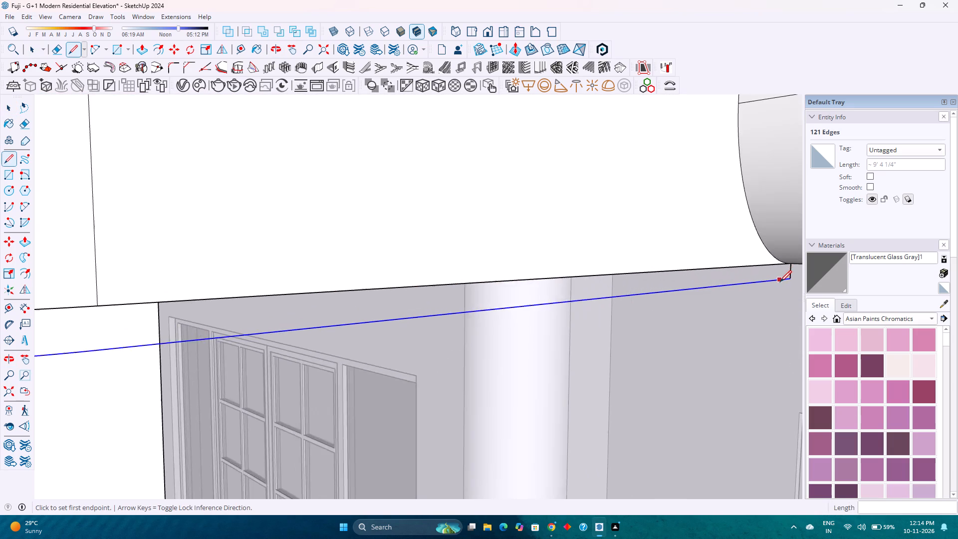
{"action": "scroll", "coordinate": [780, 282], "scroll_direction": "up", "scroll_amount": 1}
{"action": "middle_click_drag", "start_coordinate": [780, 282], "coordinate": [744, 221]}
{"action": "scroll", "coordinate": [777, 271], "scroll_direction": "up", "scroll_amount": 1}
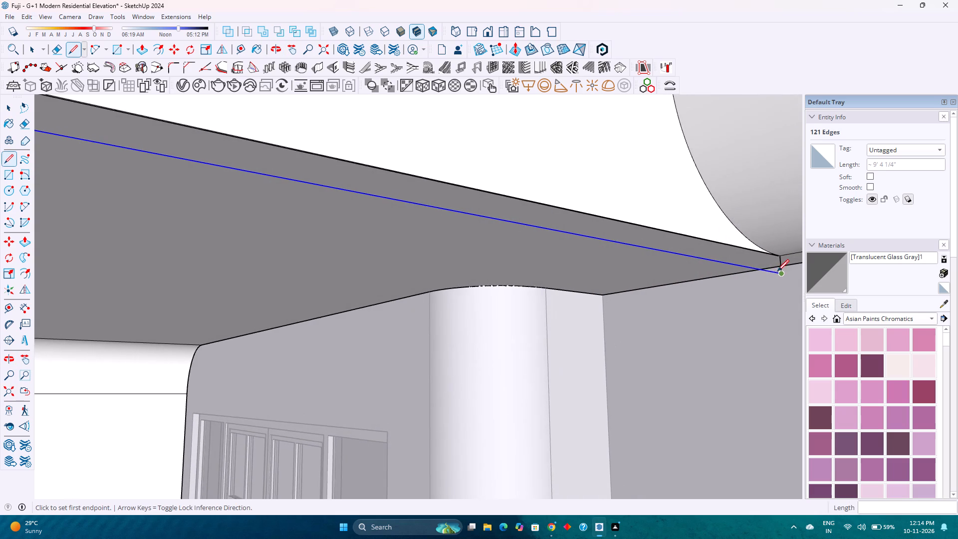
{"action": "scroll", "coordinate": [777, 271], "scroll_direction": "up", "scroll_amount": 9}
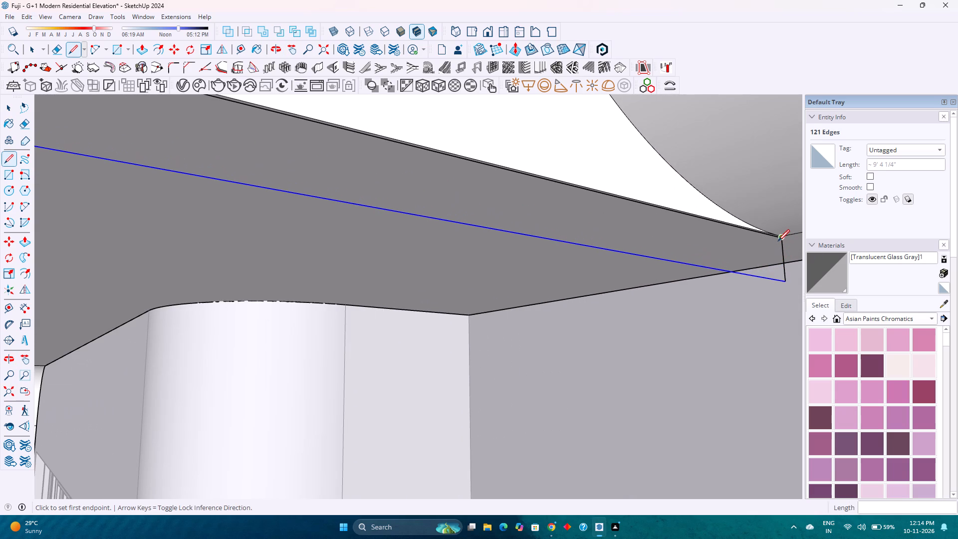
{"action": "scroll", "coordinate": [778, 241], "scroll_direction": "up", "scroll_amount": 7}
{"action": "left_click", "coordinate": [778, 233]}
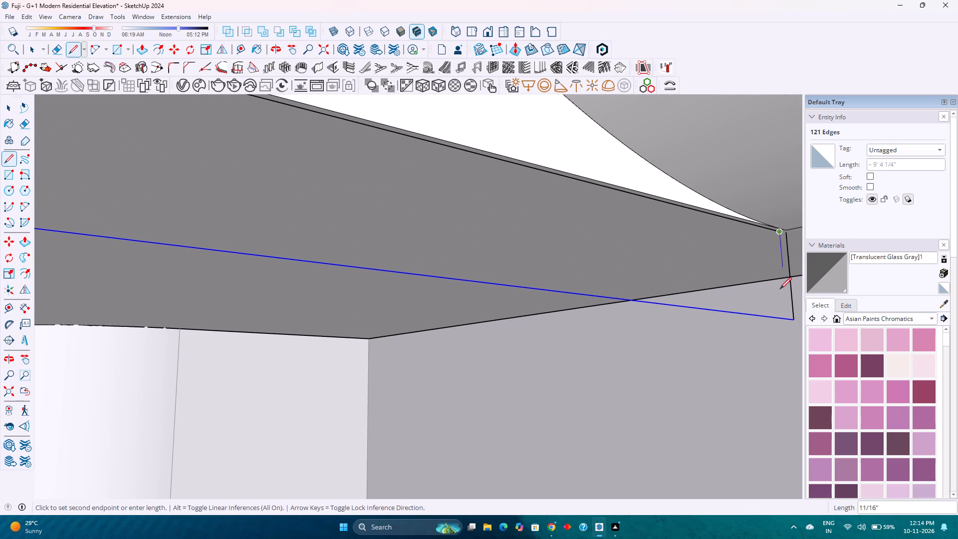
{"action": "key", "text": "Up"}
{"action": "left_click", "coordinate": [787, 318]}
{"action": "key", "text": "space"}
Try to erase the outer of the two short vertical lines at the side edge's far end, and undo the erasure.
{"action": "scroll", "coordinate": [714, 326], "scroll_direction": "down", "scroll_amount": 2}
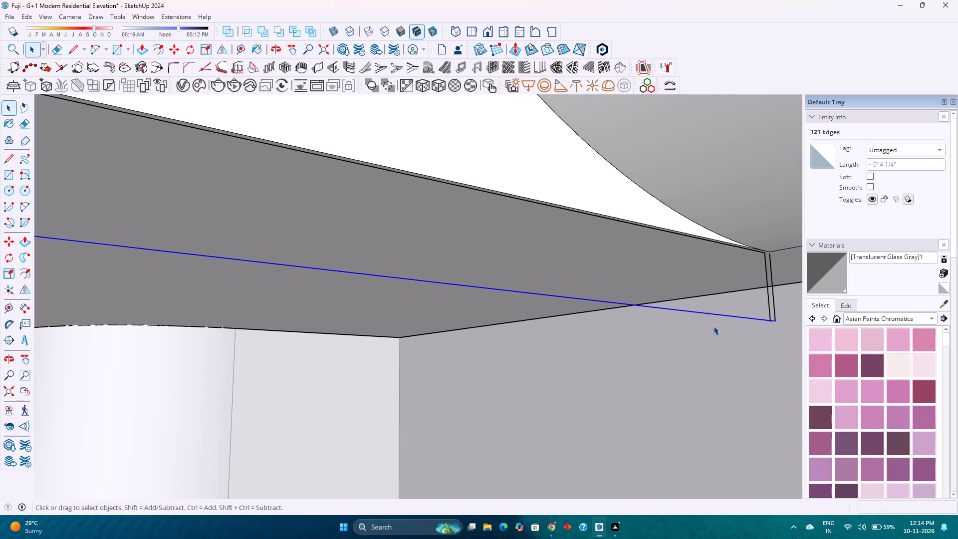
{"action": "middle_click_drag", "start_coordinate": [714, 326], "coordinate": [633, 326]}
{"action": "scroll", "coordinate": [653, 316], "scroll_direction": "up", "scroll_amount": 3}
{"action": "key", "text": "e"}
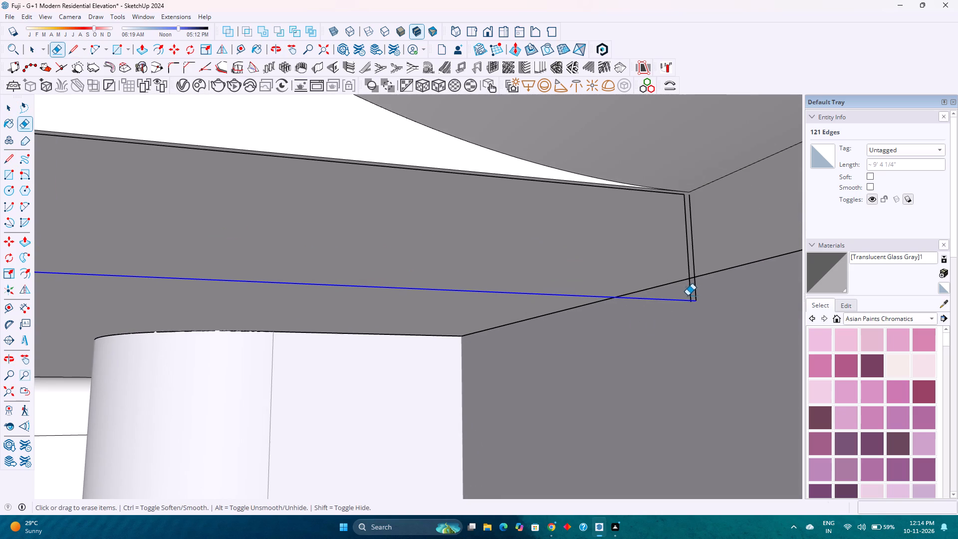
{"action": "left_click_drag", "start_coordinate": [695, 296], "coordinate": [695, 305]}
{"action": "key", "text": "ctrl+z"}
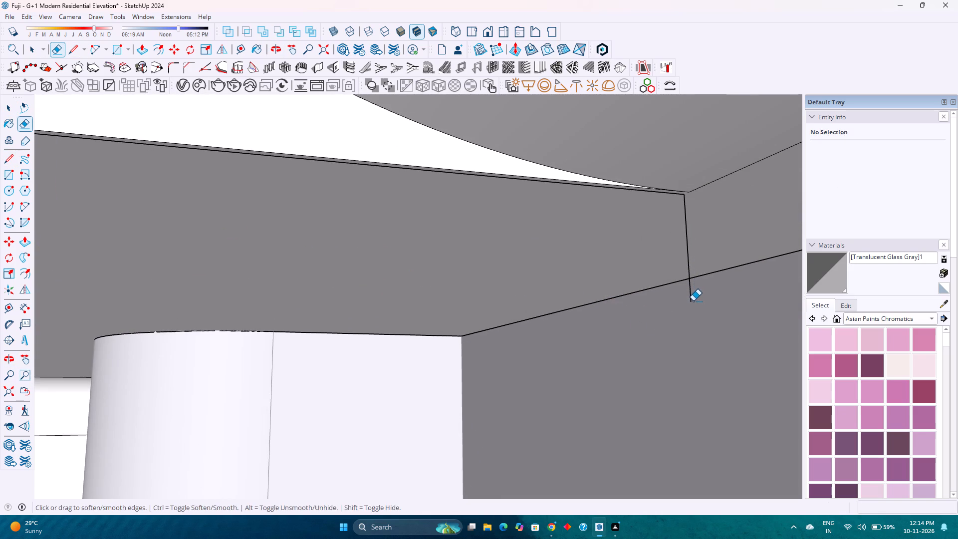
Delete the misaligned short vertical line at the side edge's far end, just short of the soffit corner.
{"action": "scroll", "coordinate": [692, 305], "scroll_direction": "up", "scroll_amount": 6}
{"action": "left_click_drag", "start_coordinate": [702, 273], "coordinate": [709, 272]}
{"action": "scroll", "coordinate": [683, 305], "scroll_direction": "up", "scroll_amount": 2}
{"action": "middle_click_drag", "start_coordinate": [682, 305], "coordinate": [695, 315]}
{"action": "scroll", "coordinate": [605, 321], "scroll_direction": "down", "scroll_amount": 7}
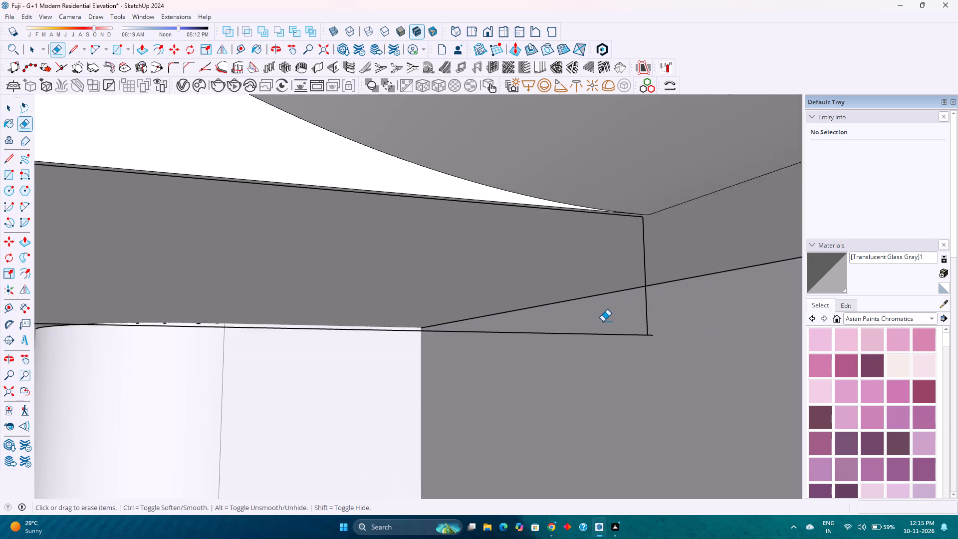
{"action": "middle_click_drag", "start_coordinate": [603, 321], "coordinate": [637, 328]}
{"action": "middle_click_drag", "start_coordinate": [637, 328], "coordinate": [662, 347]}
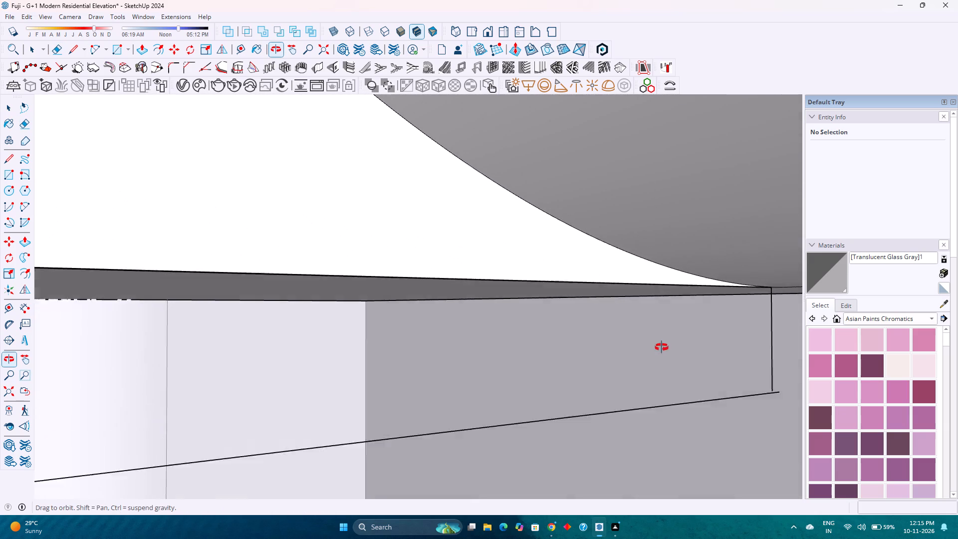
{"action": "middle_click_drag", "start_coordinate": [662, 347], "coordinate": [662, 352]}
{"action": "key", "text": "space"}
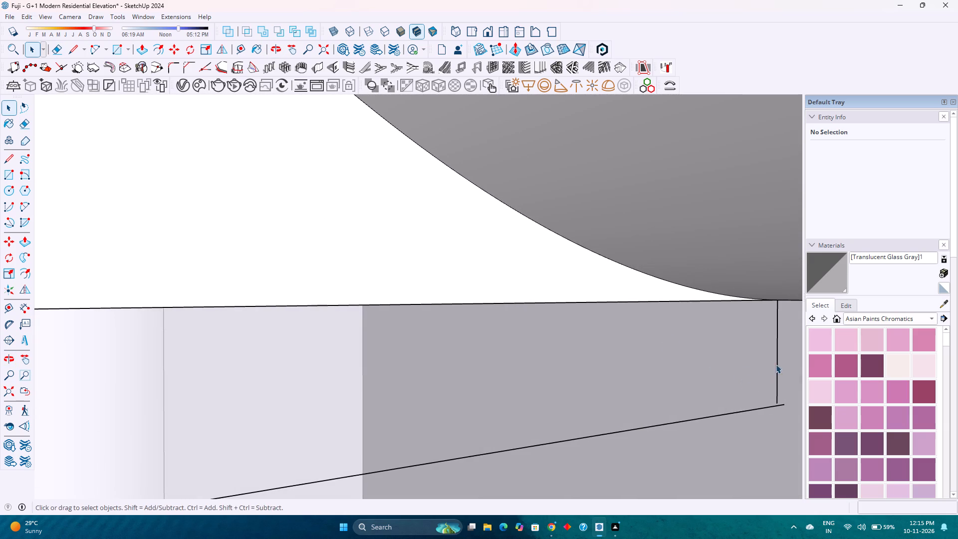
{"action": "left_click", "coordinate": [778, 360]}
{"action": "key", "text": "Delete"}
Draw a vertical line about 2" long from the soffit corner down to the far end of the copied side edge.
{"action": "middle_click_drag", "start_coordinate": [711, 397], "coordinate": [696, 380]}
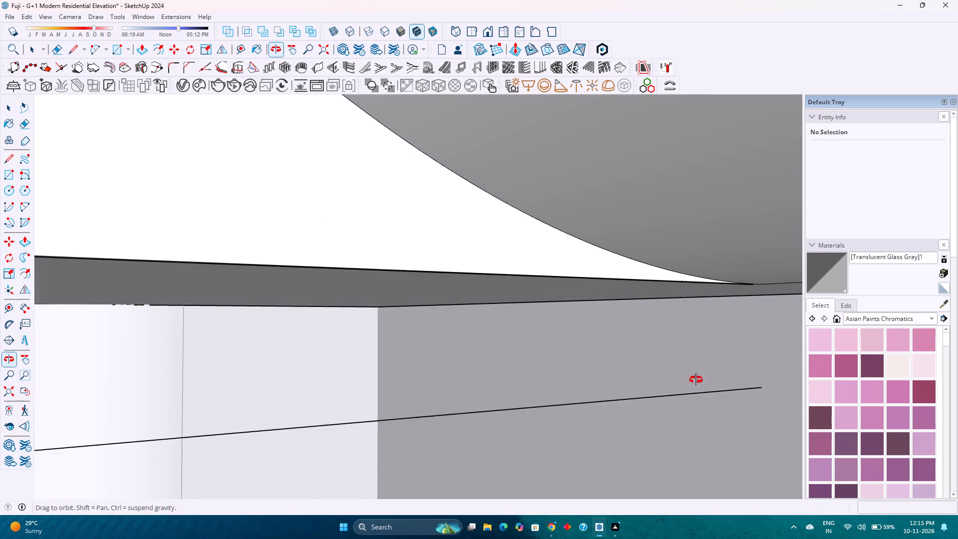
{"action": "middle_click_drag", "start_coordinate": [696, 380], "coordinate": [690, 370]}
{"action": "key", "text": "l"}
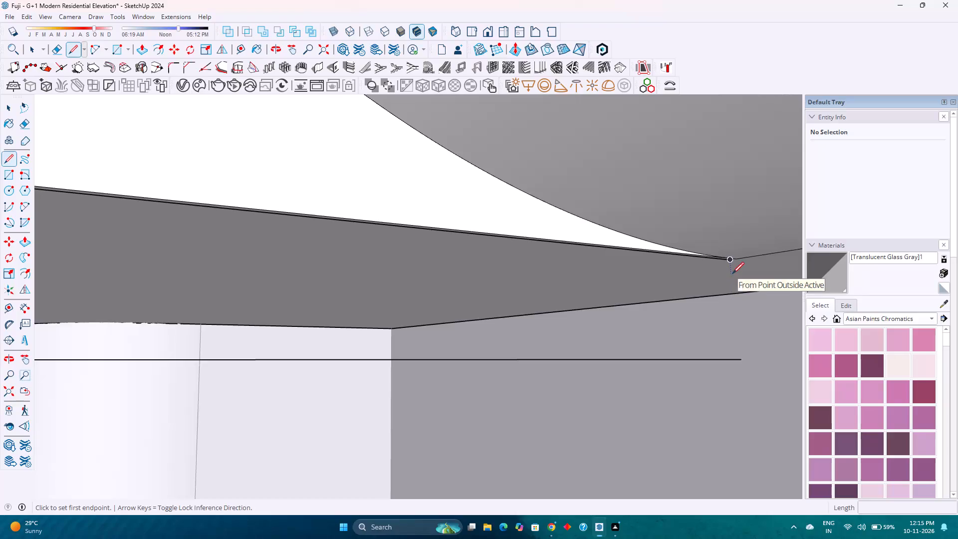
{"action": "scroll", "coordinate": [732, 273], "scroll_direction": "up", "scroll_amount": 15}
{"action": "left_click", "coordinate": [774, 206]}
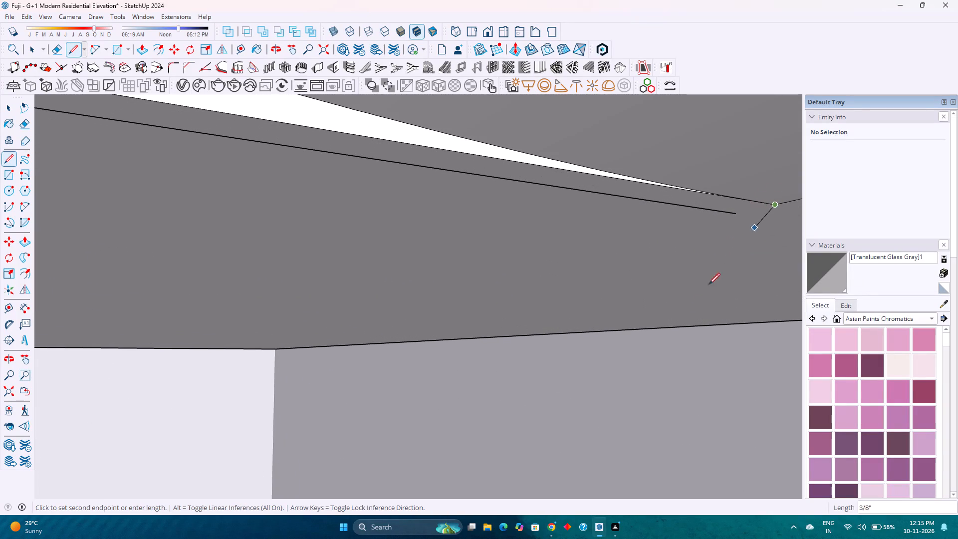
{"action": "scroll", "coordinate": [688, 315], "scroll_direction": "down", "scroll_amount": 10}
{"action": "key", "text": "Up"}
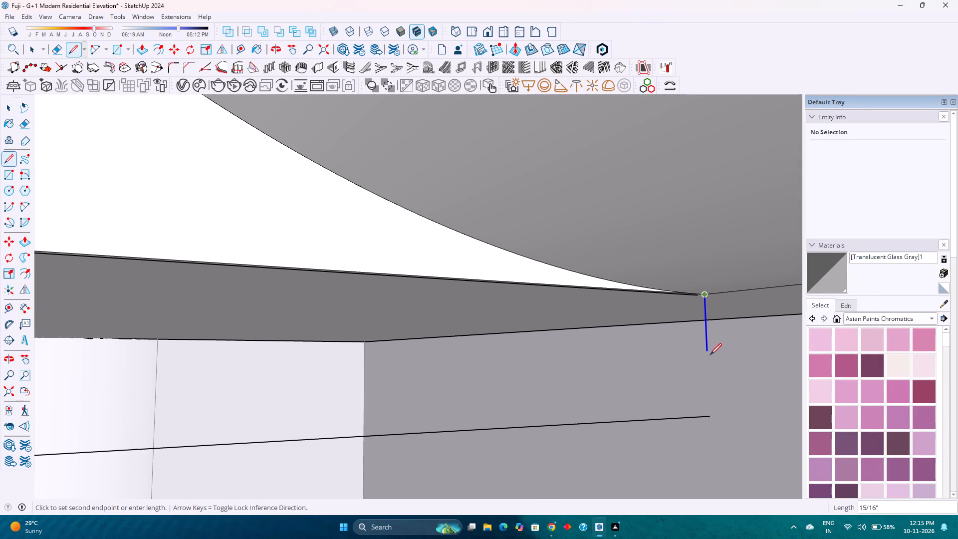
{"action": "left_click", "coordinate": [709, 416]}
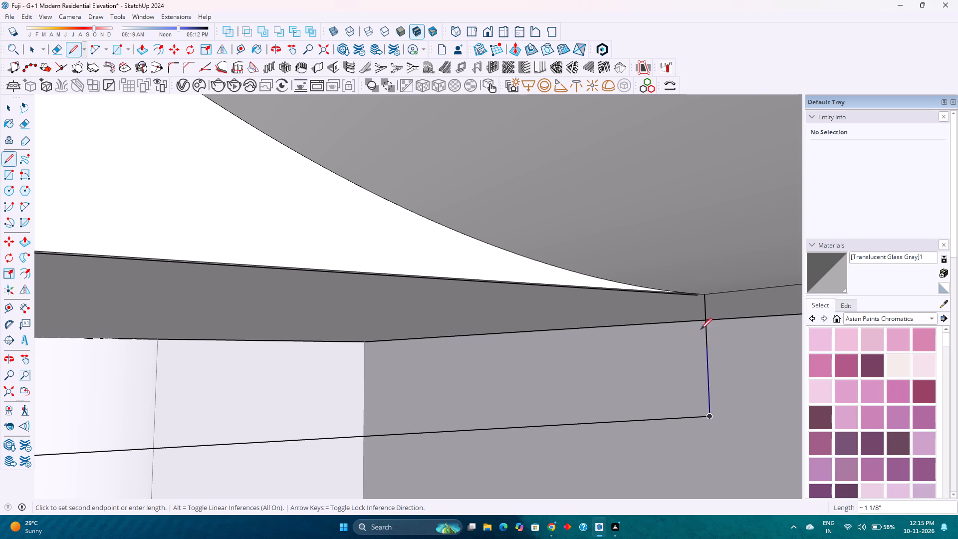
Delete the stray duplicate edge running just inside the soffit's side edge.
{"action": "scroll", "coordinate": [704, 294], "scroll_direction": "up", "scroll_amount": 14}
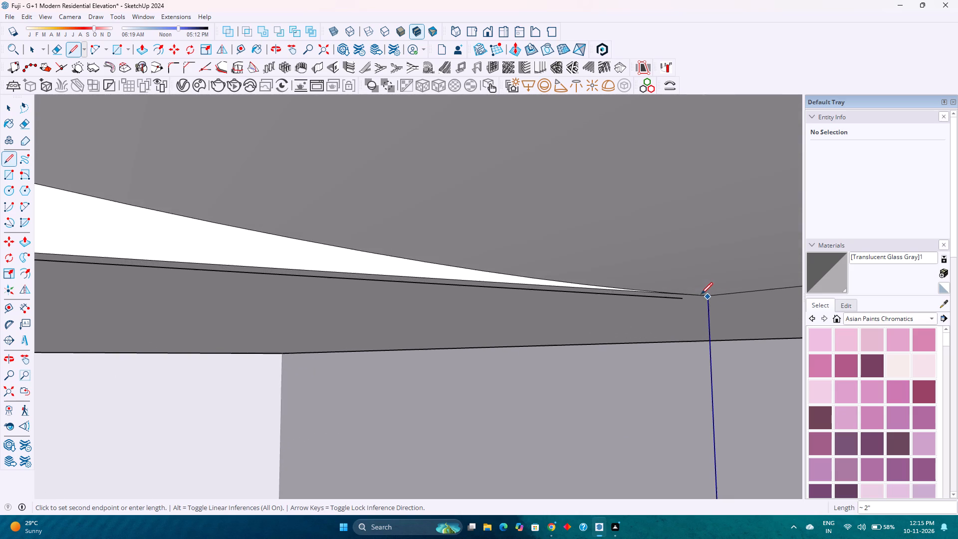
{"action": "key", "text": "space"}
{"action": "left_click", "coordinate": [667, 298]}
{"action": "key", "text": "Delete"}
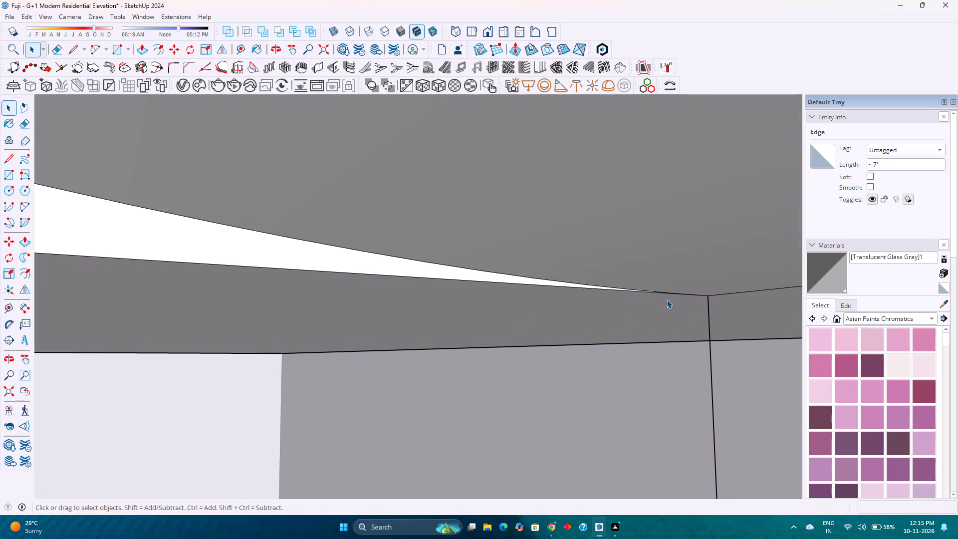
Delete the stray duplicate arc just inside the soffit's rounded corner.
{"action": "scroll", "coordinate": [666, 300], "scroll_direction": "down", "scroll_amount": 9}
{"action": "scroll", "coordinate": [586, 327], "scroll_direction": "down", "scroll_amount": 4}
{"action": "middle_click_drag", "start_coordinate": [213, 397], "coordinate": [356, 386], "text": "shift"}
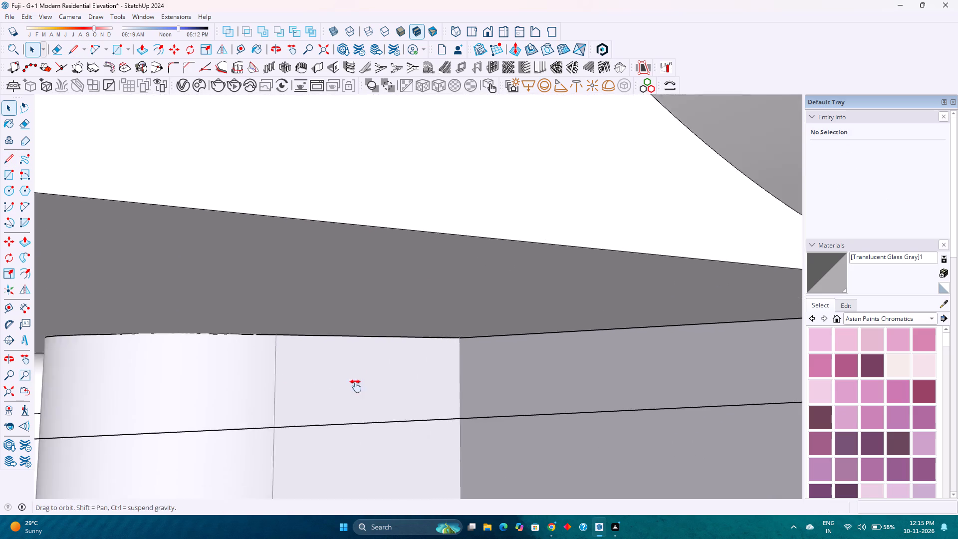
{"action": "middle_click_drag", "start_coordinate": [356, 386], "coordinate": [524, 366], "text": "shift"}
{"action": "scroll", "coordinate": [532, 364], "scroll_direction": "down", "scroll_amount": 6}
{"action": "scroll", "coordinate": [489, 354], "scroll_direction": "down", "scroll_amount": 2}
{"action": "scroll", "coordinate": [399, 363], "scroll_direction": "down", "scroll_amount": 4}
{"action": "middle_click_drag", "start_coordinate": [394, 367], "coordinate": [580, 369], "text": "shift"}
{"action": "scroll", "coordinate": [495, 356], "scroll_direction": "down", "scroll_amount": 4}
{"action": "middle_click_drag", "start_coordinate": [273, 373], "coordinate": [336, 378]}
{"action": "scroll", "coordinate": [472, 362], "scroll_direction": "up", "scroll_amount": 4}
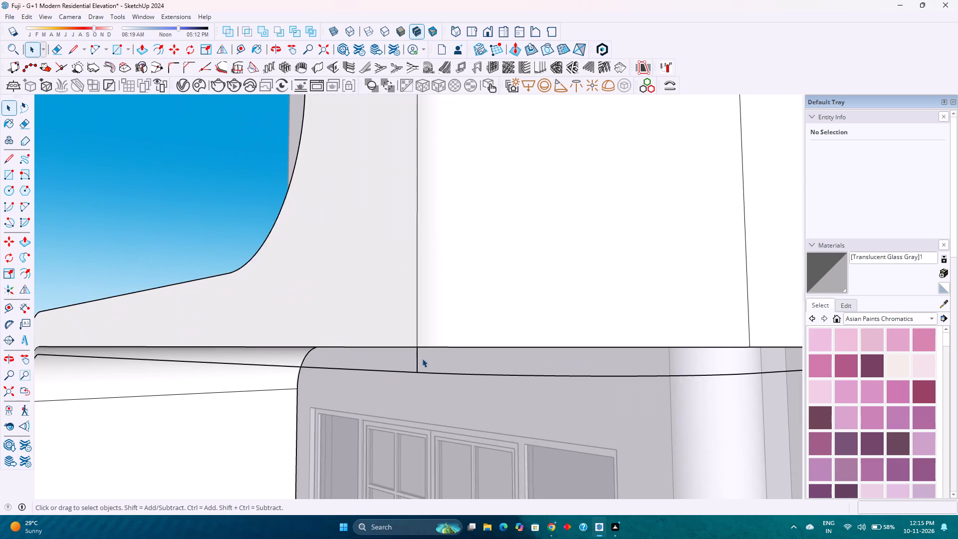
{"action": "scroll", "coordinate": [415, 359], "scroll_direction": "up", "scroll_amount": 1}
{"action": "left_click", "coordinate": [418, 358]}
{"action": "scroll", "coordinate": [422, 360], "scroll_direction": "up", "scroll_amount": 1}
{"action": "middle_click_drag", "start_coordinate": [422, 360], "coordinate": [412, 353]}
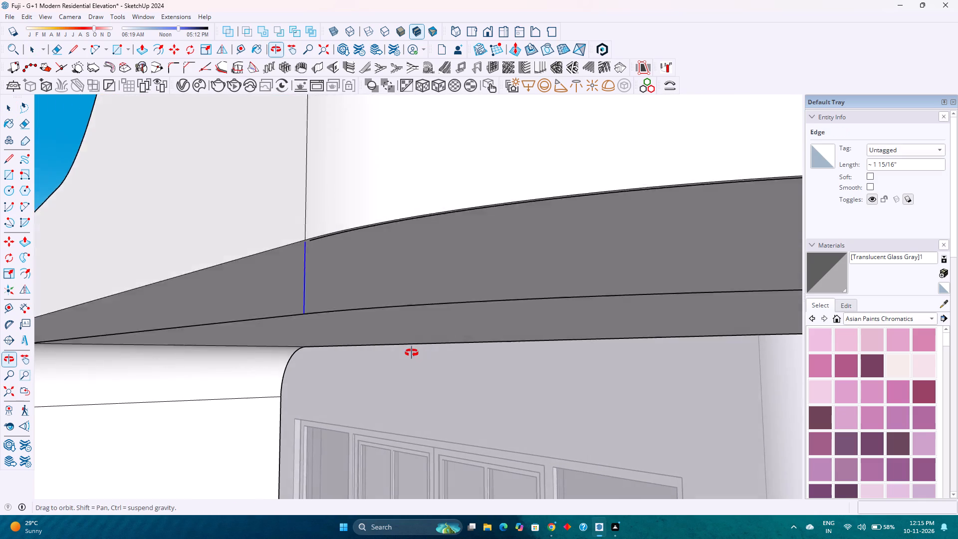
{"action": "middle_click_drag", "start_coordinate": [412, 353], "coordinate": [408, 351]}
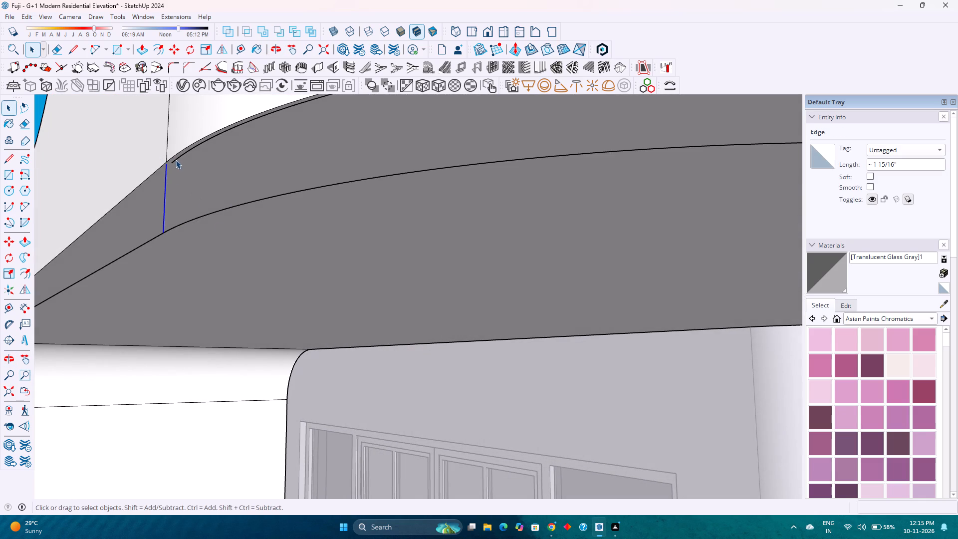
{"action": "left_click", "coordinate": [177, 160]}
{"action": "key", "text": "Delete"}
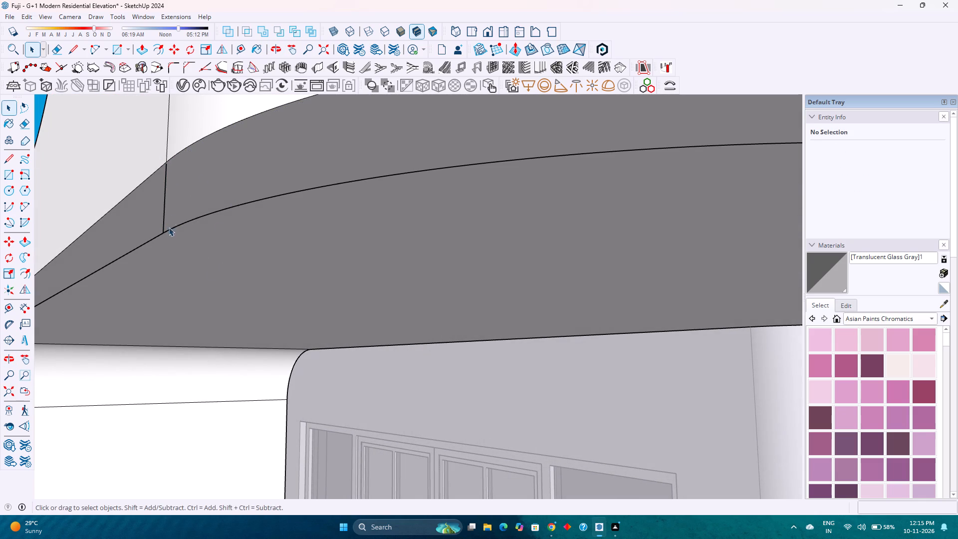
Delete the short vertical line joining the soffit's corner arc to the copied arc at their front ends.
{"action": "left_click", "coordinate": [166, 203]}
{"action": "key", "text": "Delete"}
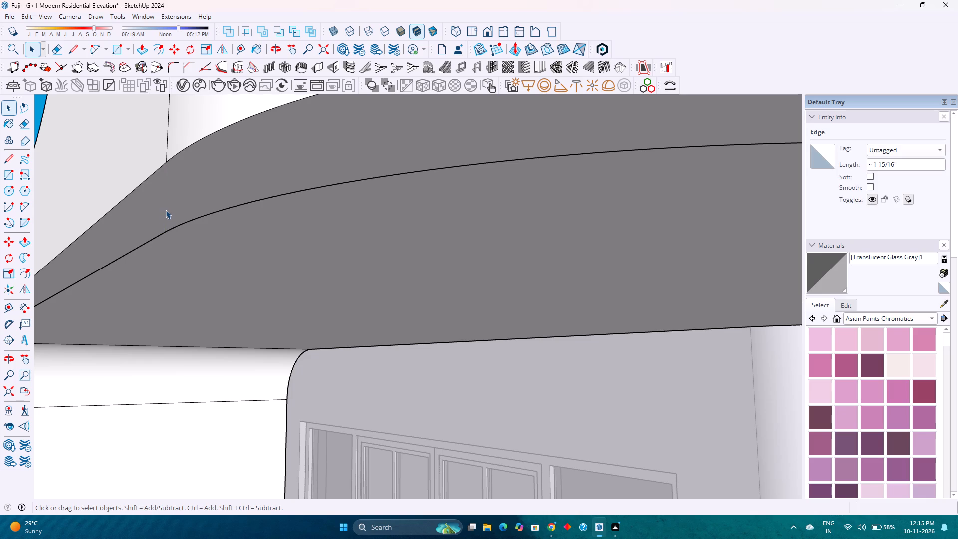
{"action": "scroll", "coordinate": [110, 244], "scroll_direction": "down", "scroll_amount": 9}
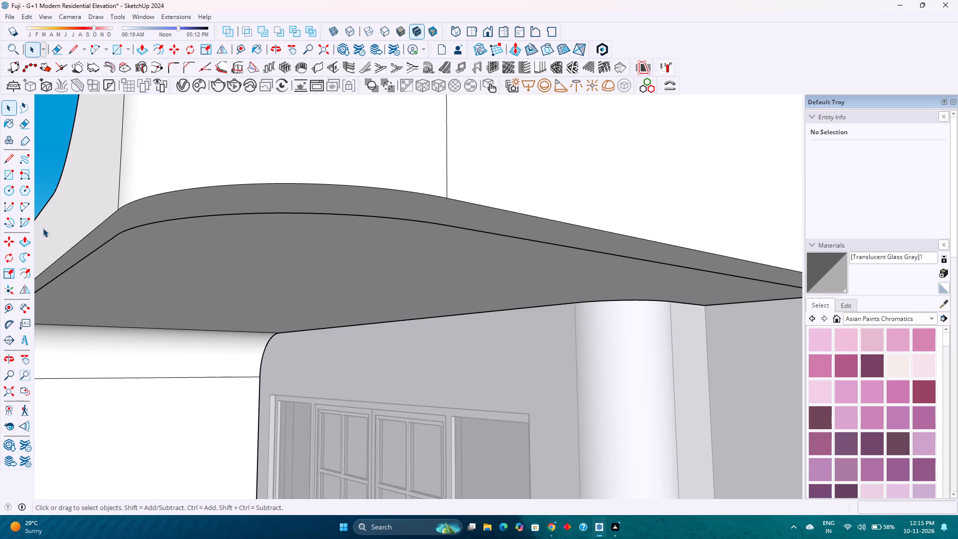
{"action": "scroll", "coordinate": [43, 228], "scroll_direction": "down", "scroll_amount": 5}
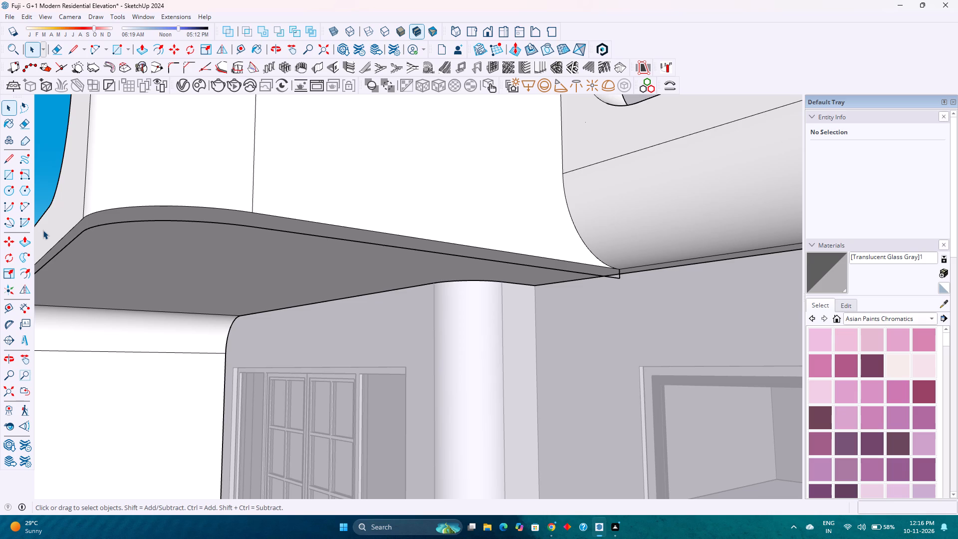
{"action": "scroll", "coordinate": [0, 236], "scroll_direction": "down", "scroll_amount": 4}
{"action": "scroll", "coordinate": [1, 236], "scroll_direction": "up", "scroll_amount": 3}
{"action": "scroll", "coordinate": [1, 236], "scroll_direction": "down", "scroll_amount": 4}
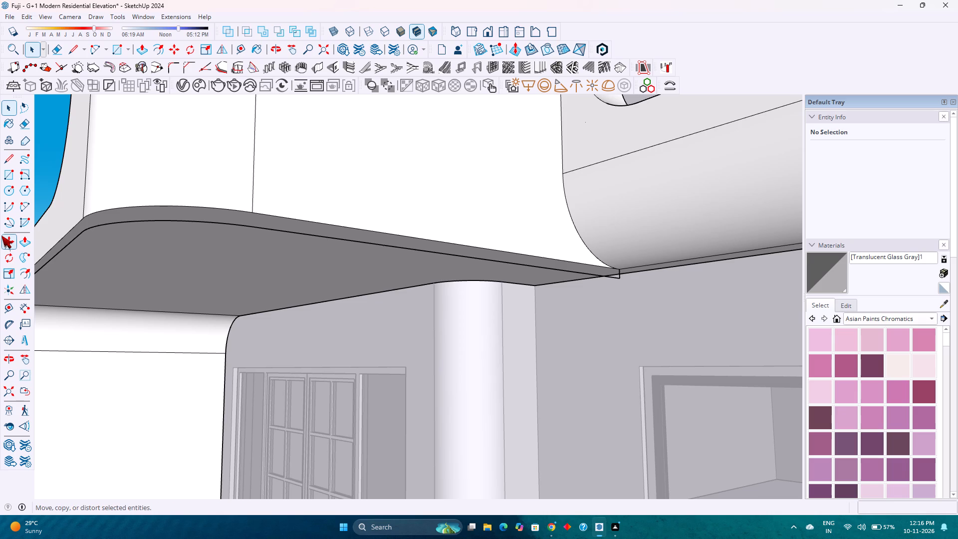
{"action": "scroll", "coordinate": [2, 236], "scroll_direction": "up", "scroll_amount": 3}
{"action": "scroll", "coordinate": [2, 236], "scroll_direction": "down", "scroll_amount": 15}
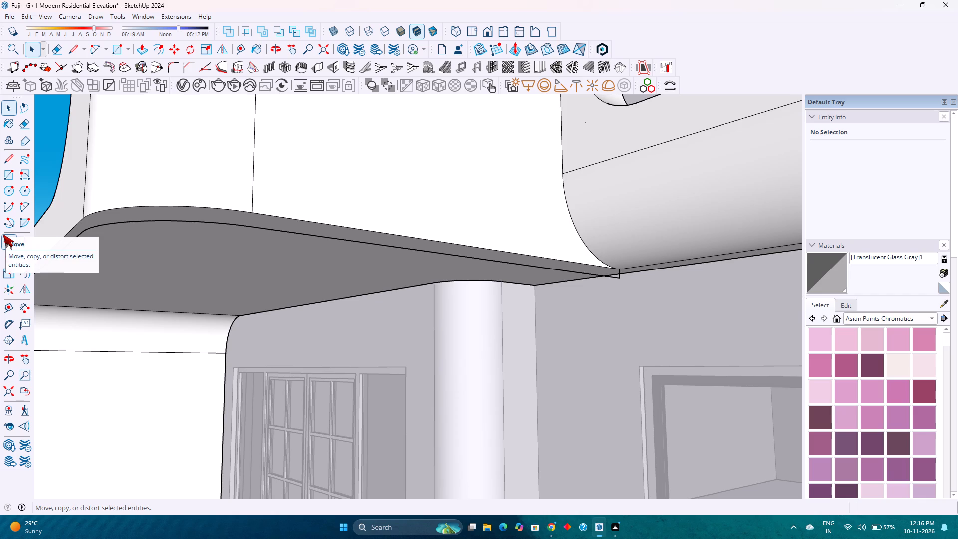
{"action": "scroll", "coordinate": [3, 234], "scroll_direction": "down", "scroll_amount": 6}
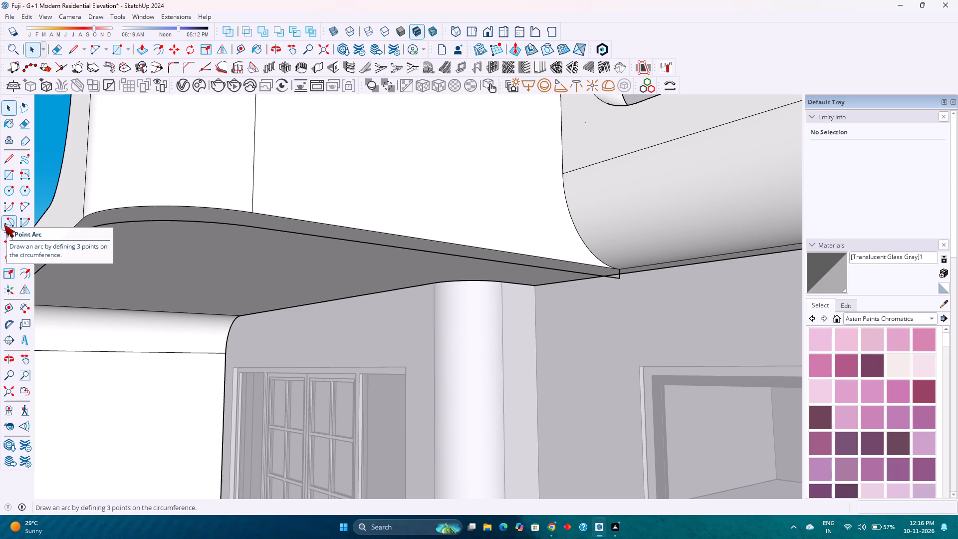
Examine the border edges along the curved front frame, from the soffit's far corner to the post's base.
{"action": "scroll", "coordinate": [367, 315], "scroll_direction": "down", "scroll_amount": 3}
{"action": "middle_click_drag", "start_coordinate": [238, 320], "coordinate": [246, 316]}
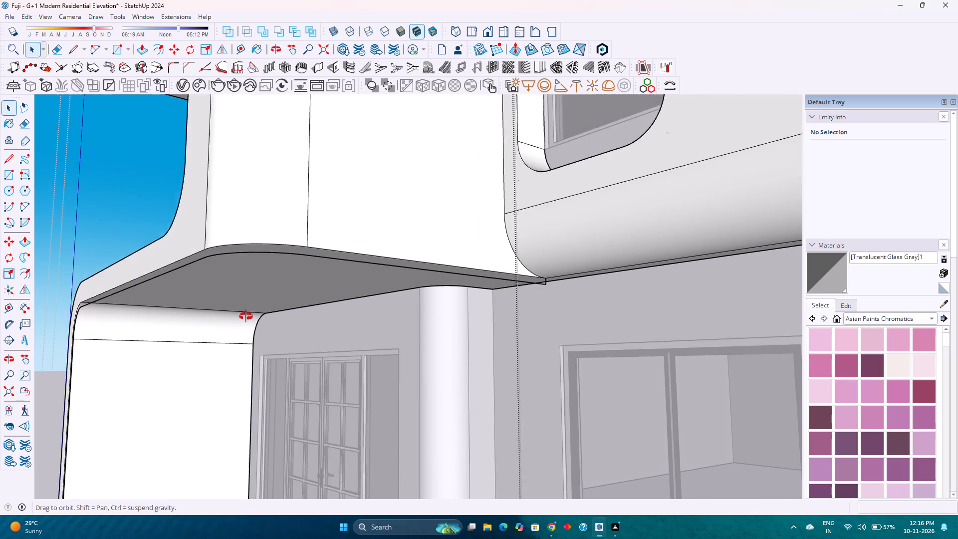
{"action": "middle_click_drag", "start_coordinate": [246, 316], "coordinate": [340, 314]}
{"action": "scroll", "coordinate": [322, 309], "scroll_direction": "down", "scroll_amount": 6}
{"action": "middle_click_drag", "start_coordinate": [439, 327], "coordinate": [313, 337]}
{"action": "middle_click", "coordinate": [313, 337]}
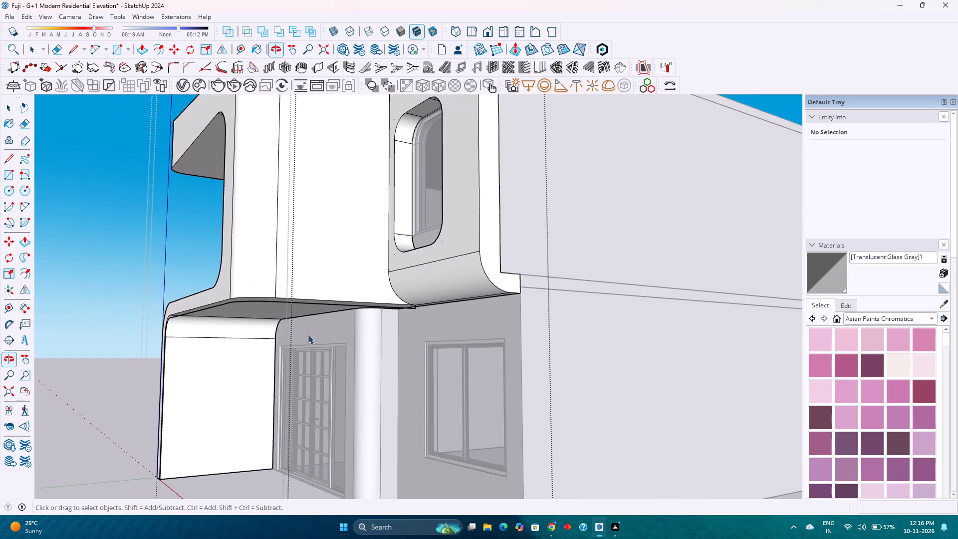
{"action": "scroll", "coordinate": [307, 333], "scroll_direction": "down", "scroll_amount": 4}
{"action": "middle_click_drag", "start_coordinate": [291, 333], "coordinate": [447, 321]}
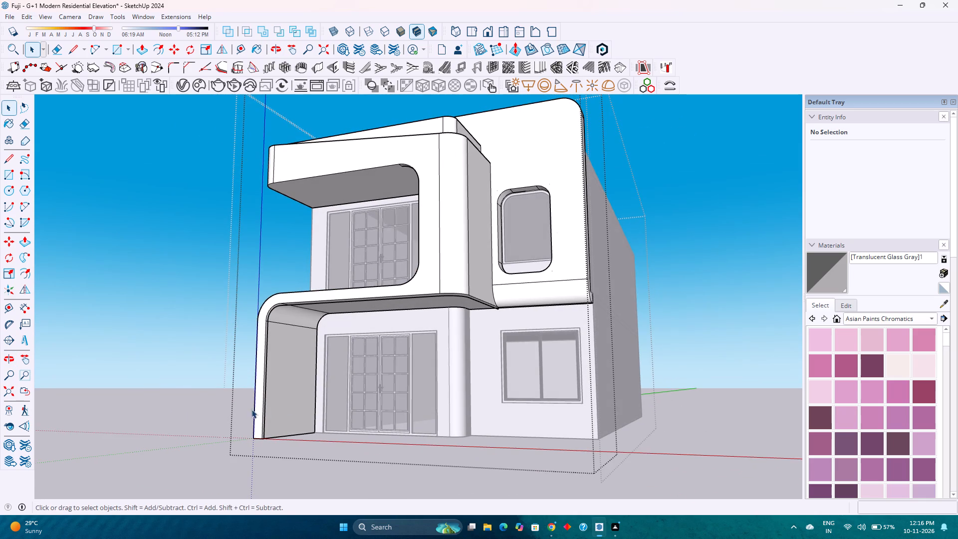
{"action": "scroll", "coordinate": [268, 453], "scroll_direction": "up", "scroll_amount": 20}
{"action": "scroll", "coordinate": [268, 453], "scroll_direction": "up", "scroll_amount": 3}
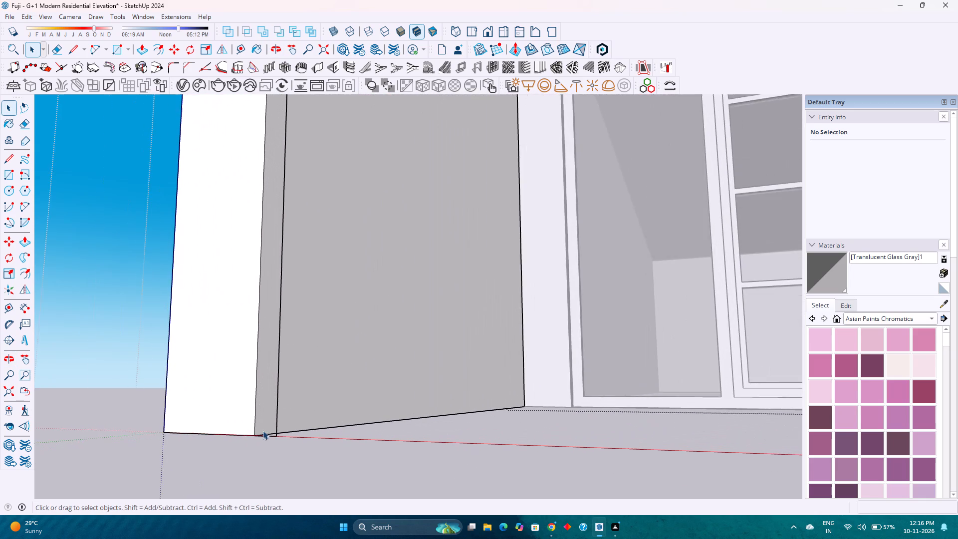
{"action": "scroll", "coordinate": [263, 431], "scroll_direction": "up", "scroll_amount": 12}
{"action": "middle_click_drag", "start_coordinate": [276, 439], "coordinate": [410, 489]}
{"action": "scroll", "coordinate": [402, 498], "scroll_direction": "up", "scroll_amount": 1}
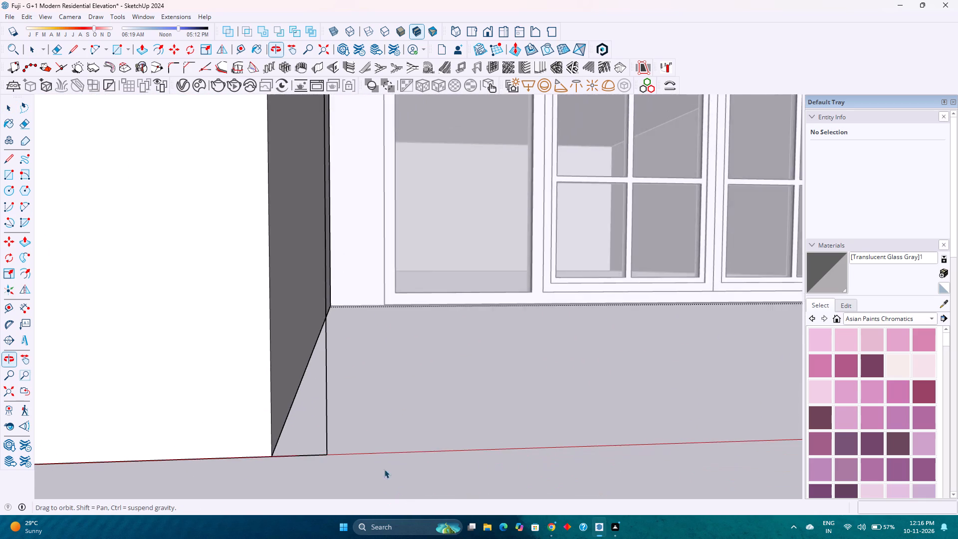
{"action": "scroll", "coordinate": [356, 452], "scroll_direction": "down", "scroll_amount": 20}
{"action": "scroll", "coordinate": [356, 452], "scroll_direction": "down", "scroll_amount": 7}
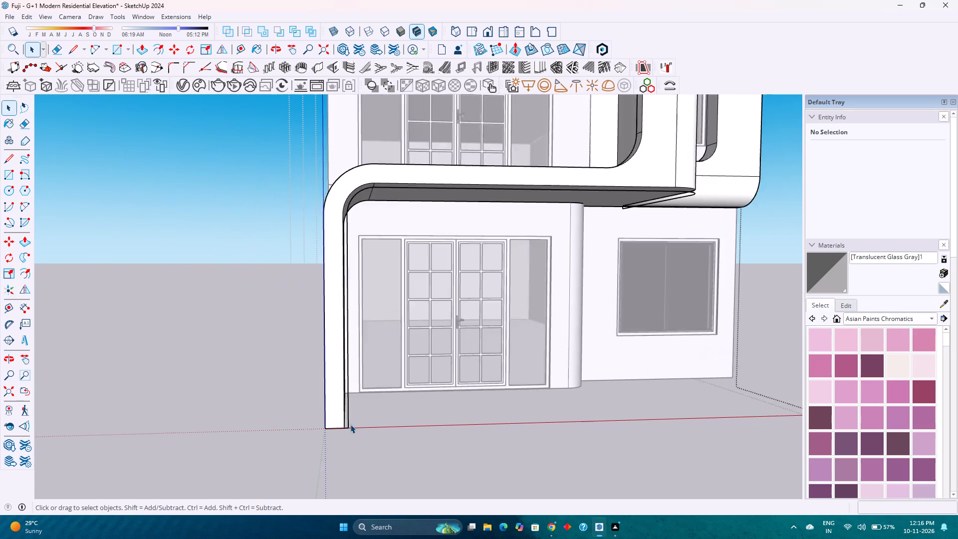
{"action": "scroll", "coordinate": [596, 215], "scroll_direction": "up", "scroll_amount": 1}
{"action": "middle_click_drag", "start_coordinate": [596, 215], "coordinate": [365, 253]}
{"action": "scroll", "coordinate": [365, 253], "scroll_direction": "down", "scroll_amount": 3}
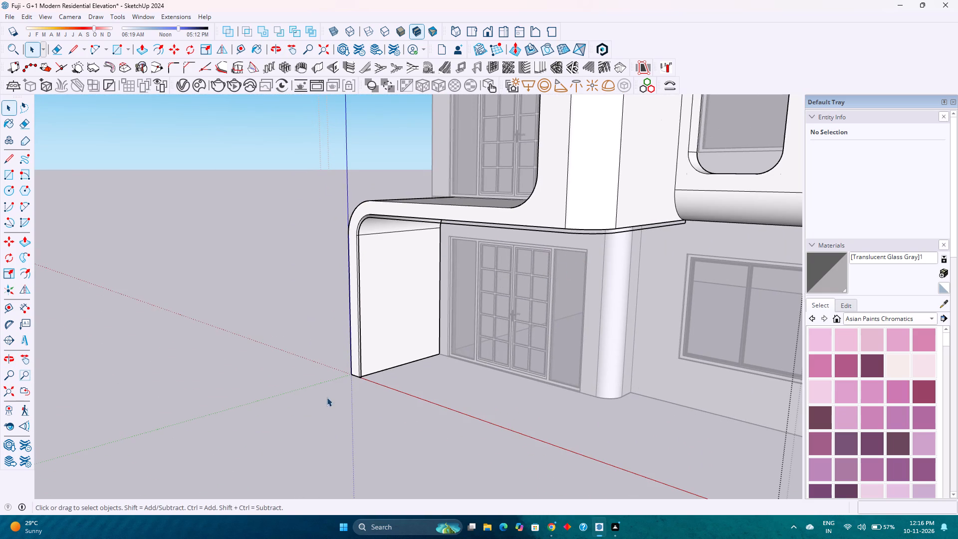
Draw a 2" vertical line at the corner arc's front end, from the frame's lower edge down to the border edge.
{"action": "scroll", "coordinate": [487, 233], "scroll_direction": "up", "scroll_amount": 3}
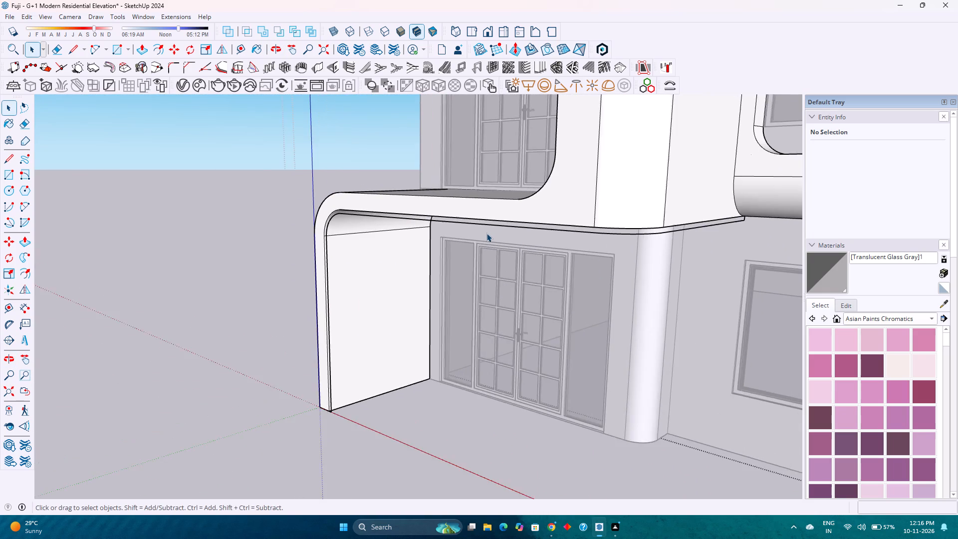
{"action": "key", "text": "l"}
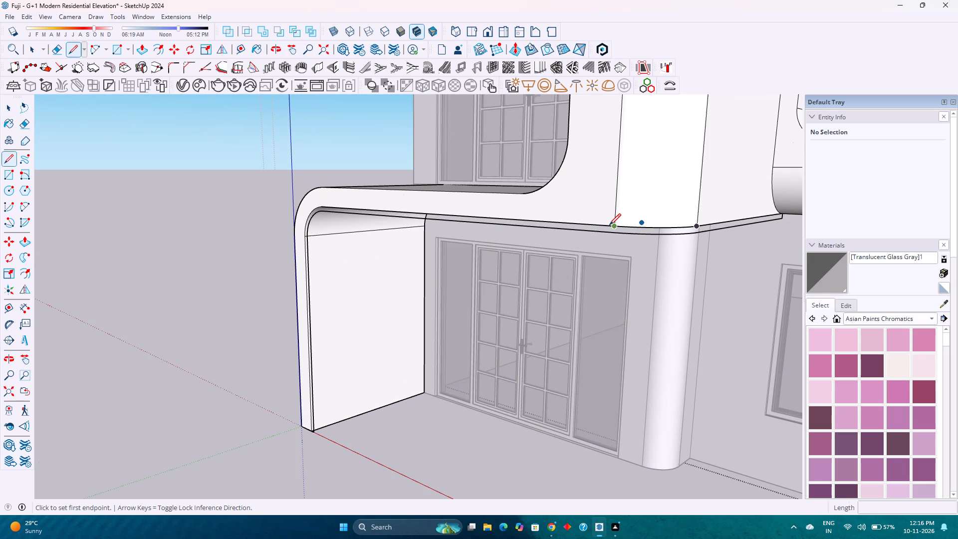
{"action": "left_click", "coordinate": [612, 226]}
{"action": "left_click", "coordinate": [610, 236]}
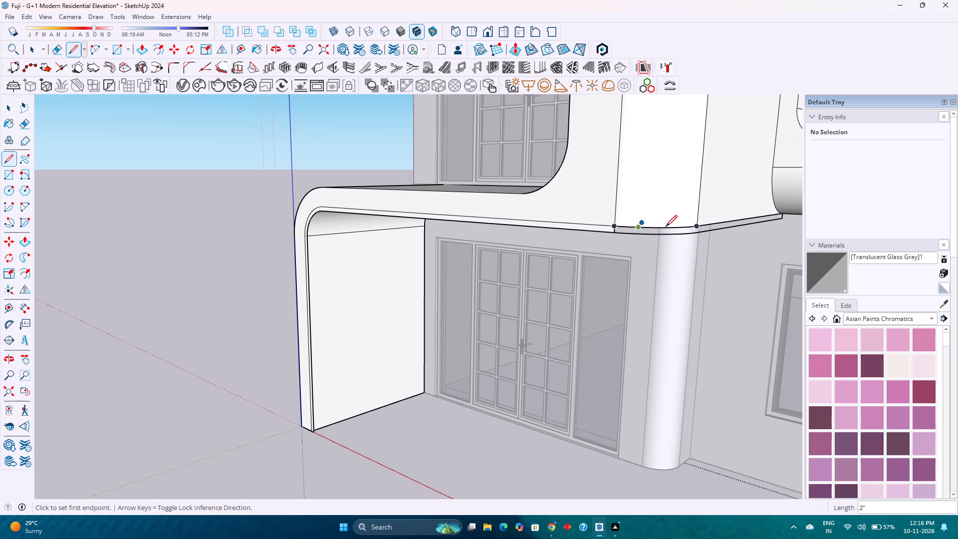
Push/Pull the front face of the inner border strip by 2".
{"action": "scroll", "coordinate": [682, 231], "scroll_direction": "up", "scroll_amount": 7}
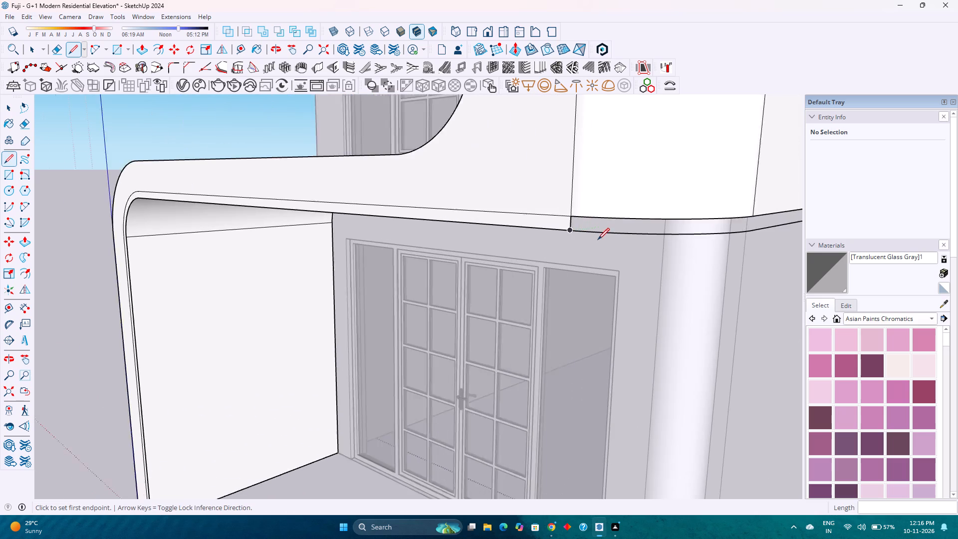
{"action": "scroll", "coordinate": [561, 240], "scroll_direction": "up", "scroll_amount": 2}
{"action": "key", "text": "p"}
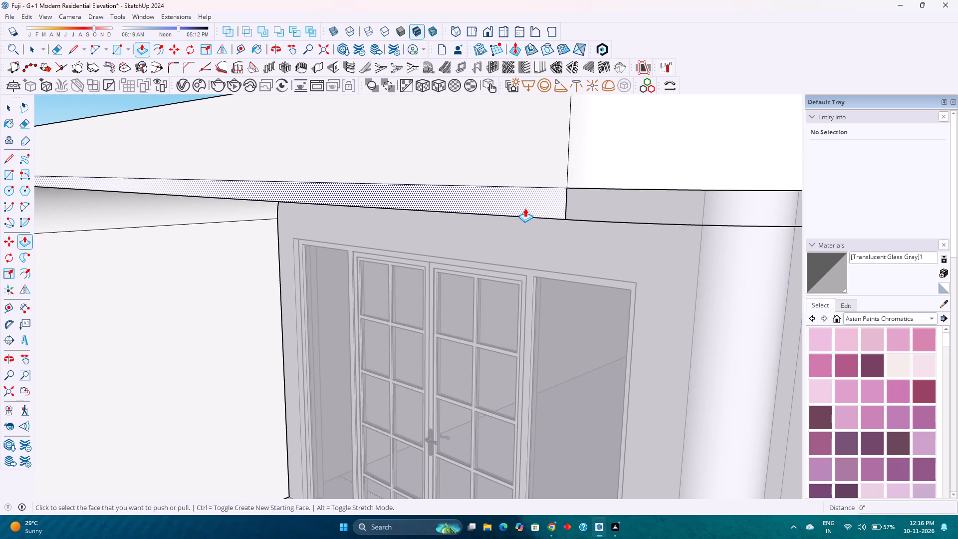
{"action": "left_click", "coordinate": [525, 208]}
{"action": "key", "text": "2"}
{"action": "key", "text": "Return"}
{"action": "scroll", "coordinate": [538, 221], "scroll_direction": "down", "scroll_amount": 2}
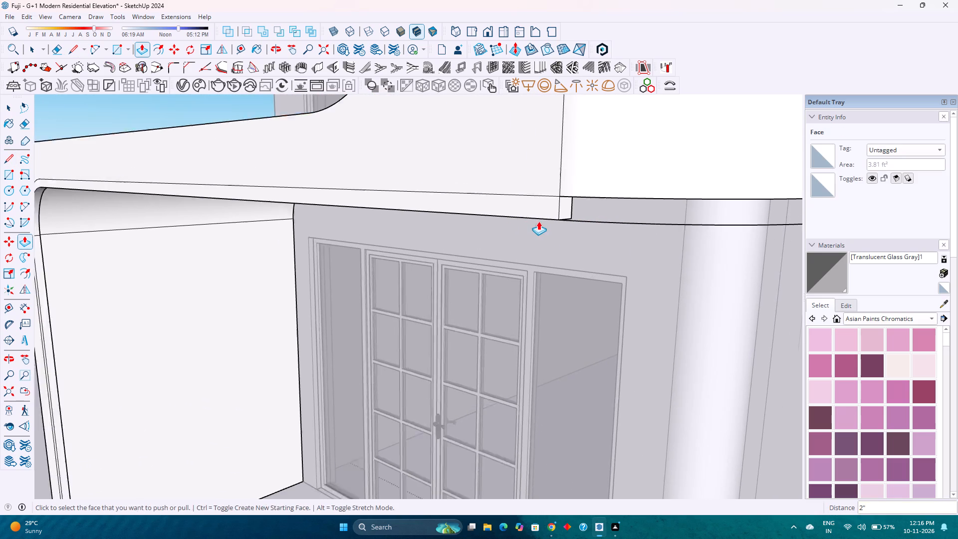
Offset the outer side edge and corner arc on the soffit's underside 2" inward.
{"action": "scroll", "coordinate": [538, 221], "scroll_direction": "down", "scroll_amount": 1}
{"action": "middle_click_drag", "start_coordinate": [538, 241], "coordinate": [578, 165]}
{"action": "scroll", "coordinate": [560, 184], "scroll_direction": "down", "scroll_amount": 1}
{"action": "middle_click_drag", "start_coordinate": [553, 186], "coordinate": [379, 309], "text": "shift"}
{"action": "scroll", "coordinate": [375, 299], "scroll_direction": "up", "scroll_amount": 1}
{"action": "middle_click_drag", "start_coordinate": [376, 295], "coordinate": [397, 269]}
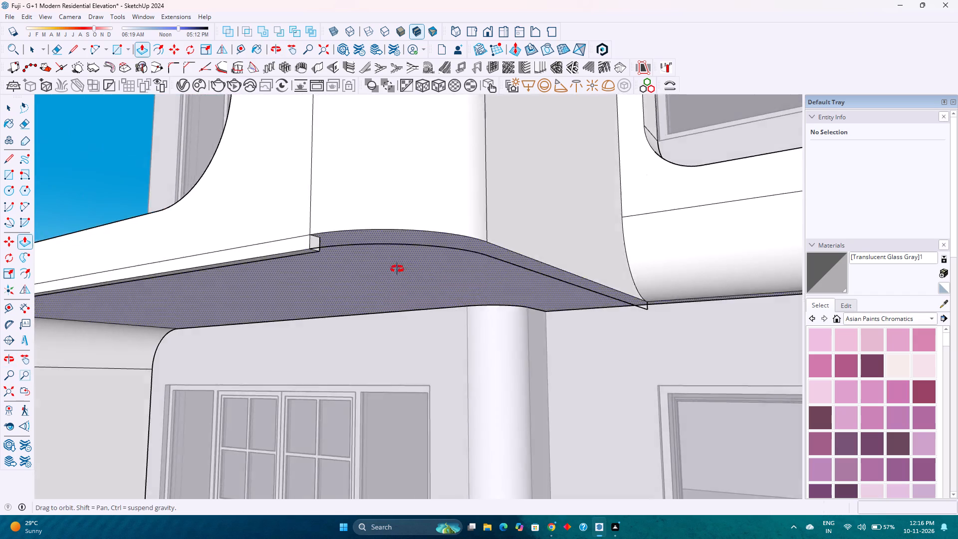
{"action": "middle_click_drag", "start_coordinate": [397, 269], "coordinate": [478, 200]}
{"action": "middle_click_drag", "start_coordinate": [525, 183], "coordinate": [436, 300], "text": "shift"}
{"action": "middle_click_drag", "start_coordinate": [434, 300], "coordinate": [512, 260]}
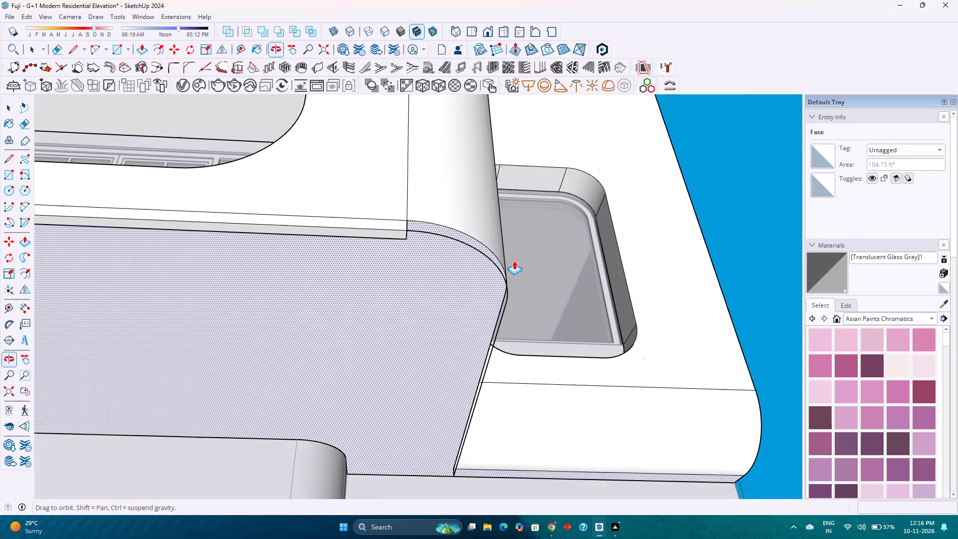
{"action": "scroll", "coordinate": [464, 396], "scroll_direction": "up", "scroll_amount": 1, "text": "shift"}
{"action": "middle_click_drag", "start_coordinate": [460, 394], "coordinate": [460, 368], "text": "shift"}
{"action": "key", "text": "space"}
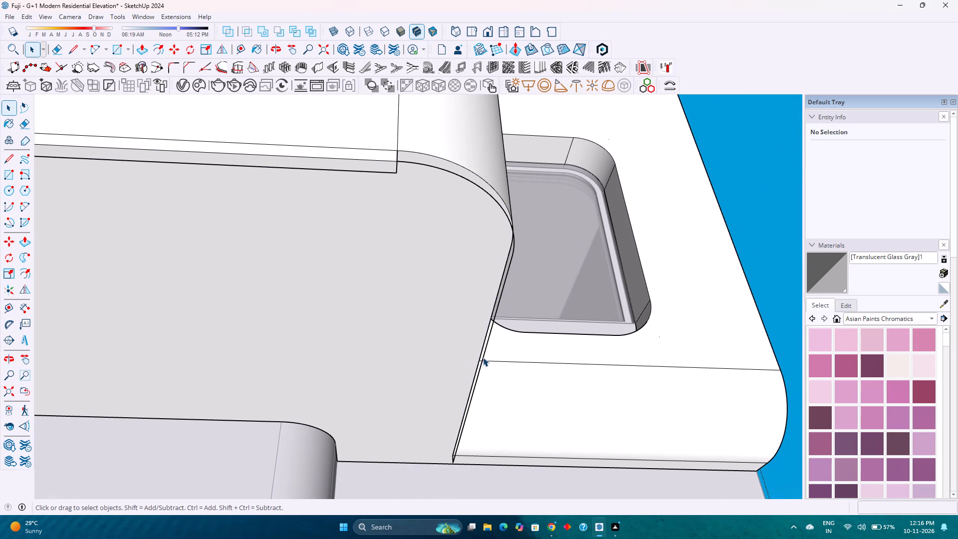
{"action": "left_click", "coordinate": [483, 357]}
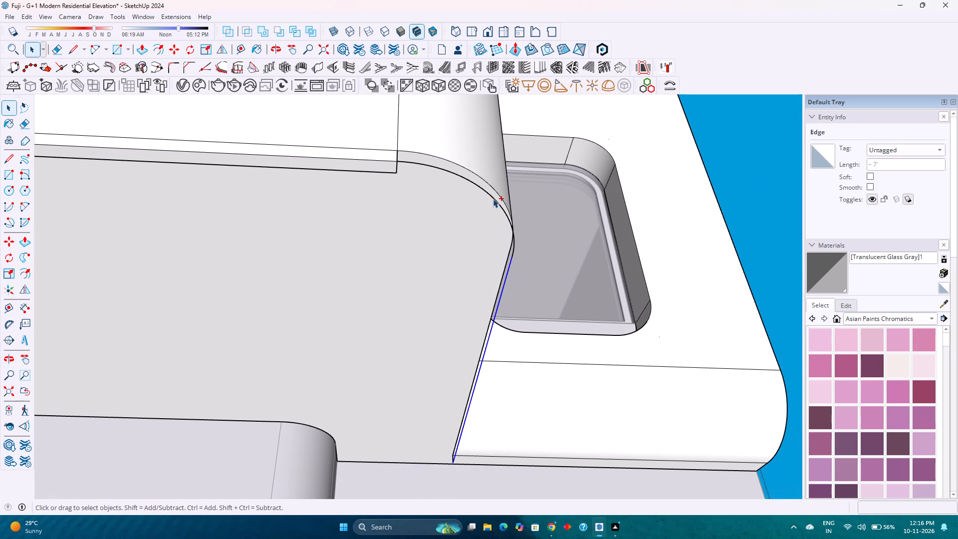
{"action": "left_click", "coordinate": [493, 198], "text": "ctrl"}
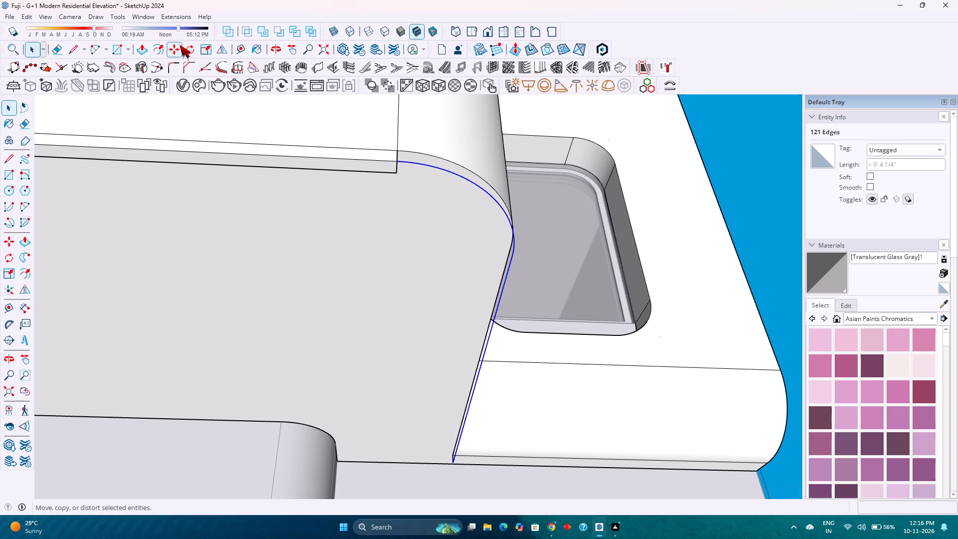
{"action": "left_click", "coordinate": [164, 49]}
{"action": "left_click", "coordinate": [476, 194]}
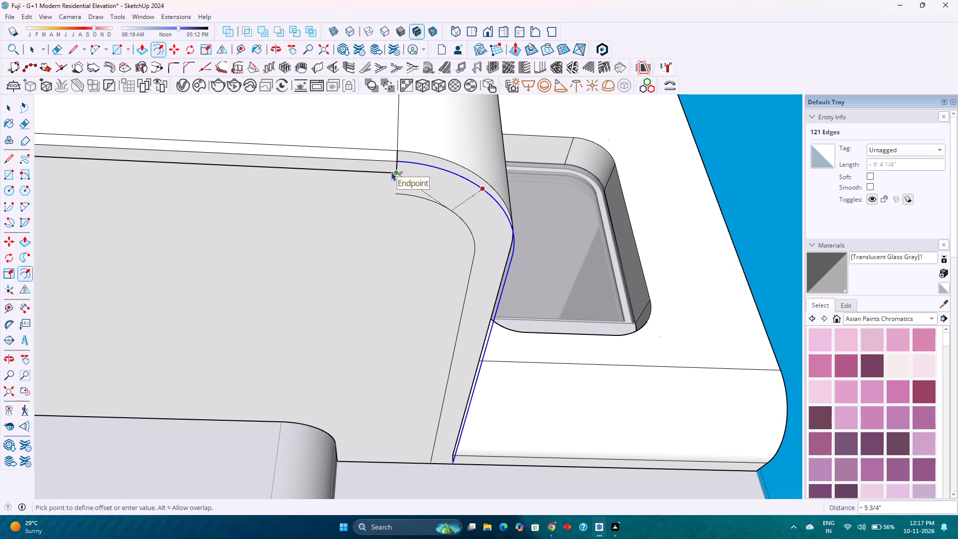
{"action": "key", "text": "2"}
{"action": "key", "text": "Return"}
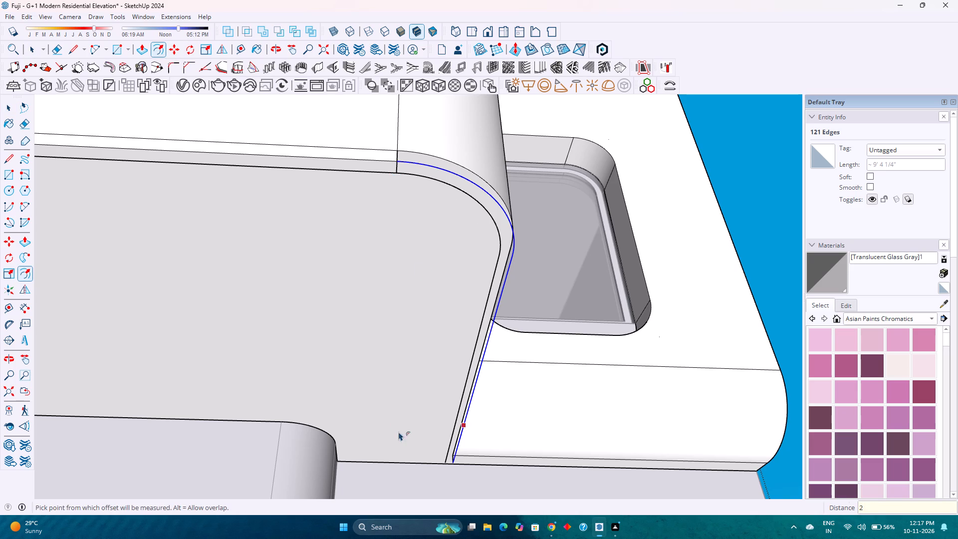
Draw a 2" line closing the gap between the side edge and its offset at the far end of the soffit.
{"action": "key", "text": "l"}
{"action": "scroll", "coordinate": [458, 461], "scroll_direction": "up", "scroll_amount": 4}
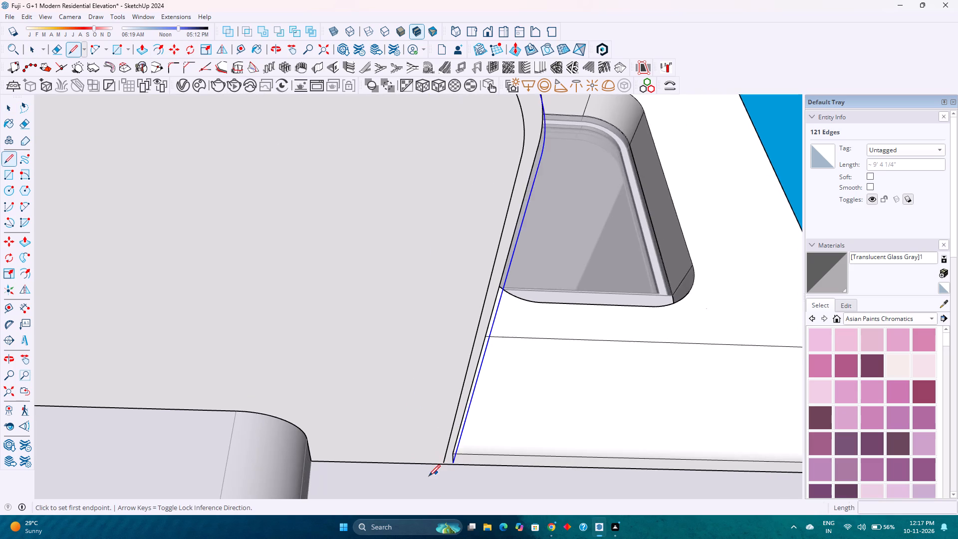
{"action": "scroll", "coordinate": [429, 476], "scroll_direction": "up", "scroll_amount": 4}
{"action": "middle_click_drag", "start_coordinate": [434, 473], "coordinate": [501, 516]}
{"action": "scroll", "coordinate": [457, 462], "scroll_direction": "up", "scroll_amount": 4}
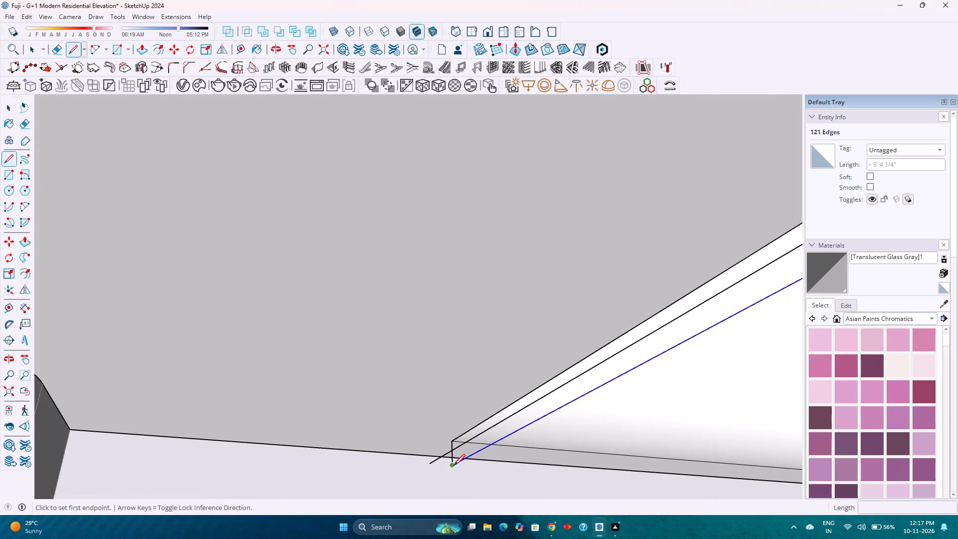
{"action": "scroll", "coordinate": [454, 466], "scroll_direction": "up", "scroll_amount": 3}
{"action": "left_click", "coordinate": [454, 465]}
{"action": "left_click", "coordinate": [418, 464]}
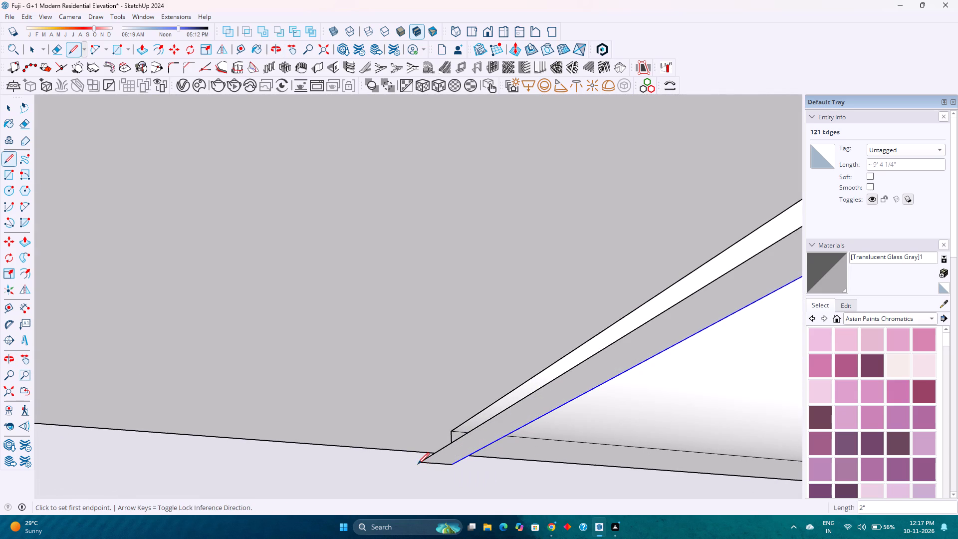
Push/Pull the new border strip along the soffit's side and corner by 2".
{"action": "key", "text": "p"}
{"action": "left_click", "coordinate": [452, 450]}
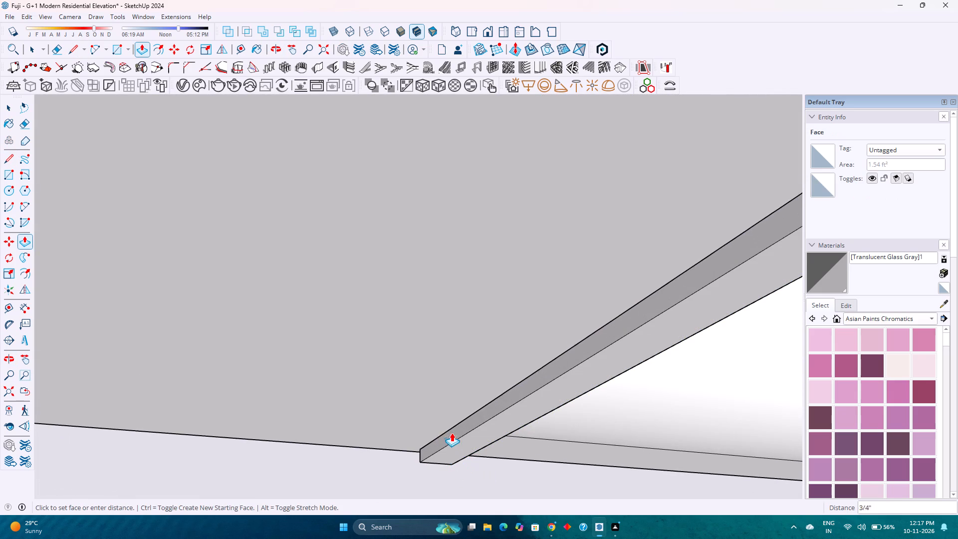
{"action": "key", "text": "2"}
{"action": "key", "text": "Return"}
Push/Pull the small end face of the side border strip about 6" to the soffit's rear edge.
{"action": "scroll", "coordinate": [418, 411], "scroll_direction": "down", "scroll_amount": 5}
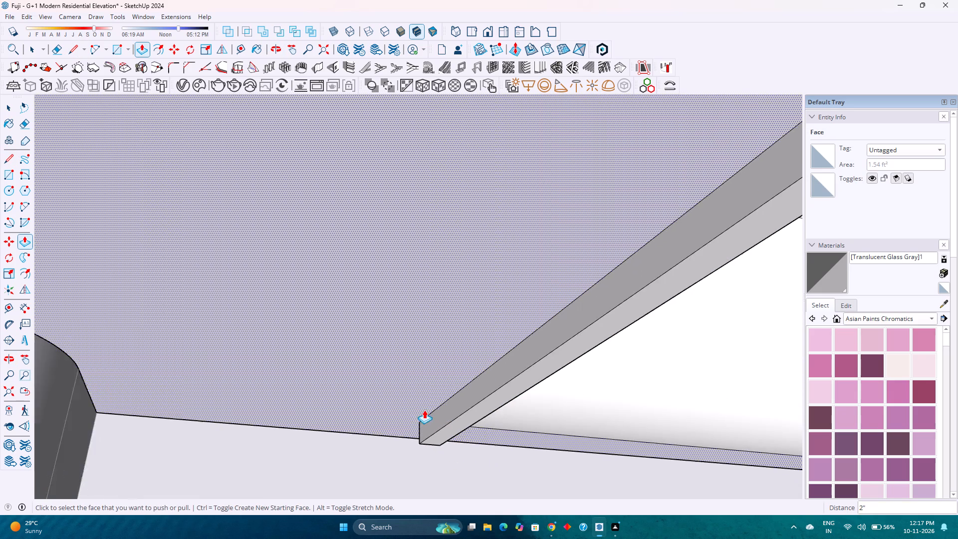
{"action": "scroll", "coordinate": [424, 410], "scroll_direction": "down", "scroll_amount": 3}
{"action": "middle_click_drag", "start_coordinate": [425, 408], "coordinate": [367, 404]}
{"action": "scroll", "coordinate": [367, 404], "scroll_direction": "down", "scroll_amount": 5}
{"action": "middle_click_drag", "start_coordinate": [396, 415], "coordinate": [202, 430]}
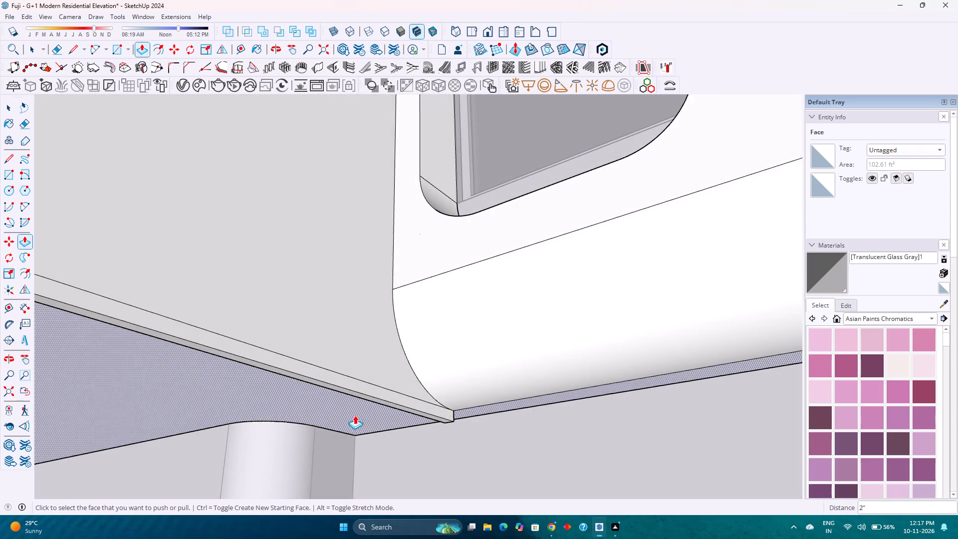
{"action": "scroll", "coordinate": [374, 417], "scroll_direction": "up", "scroll_amount": 3}
{"action": "scroll", "coordinate": [507, 427], "scroll_direction": "up", "scroll_amount": 12}
{"action": "middle_click_drag", "start_coordinate": [471, 411], "coordinate": [324, 402]}
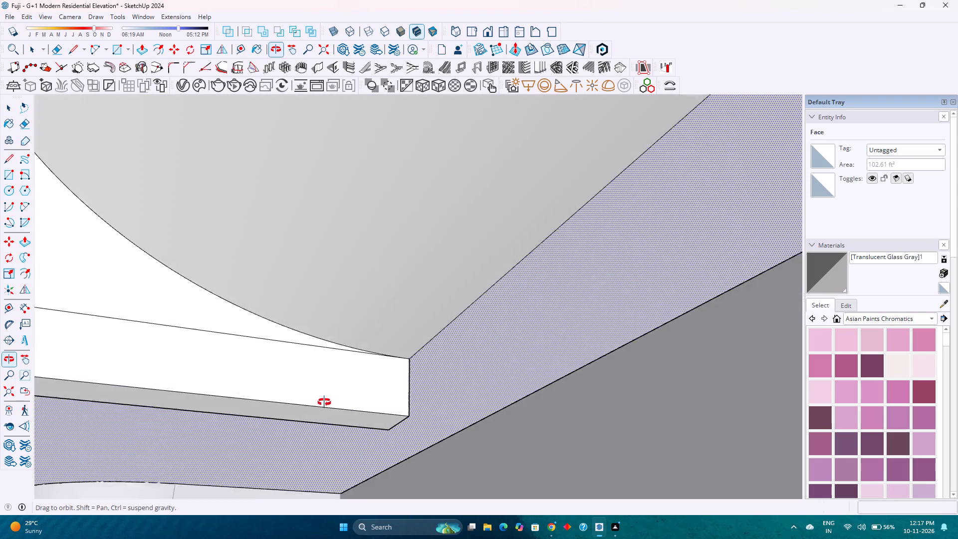
{"action": "middle_click_drag", "start_coordinate": [324, 402], "coordinate": [238, 417]}
{"action": "scroll", "coordinate": [330, 408], "scroll_direction": "up", "scroll_amount": 1}
{"action": "scroll", "coordinate": [436, 409], "scroll_direction": "up", "scroll_amount": 1}
{"action": "middle_click_drag", "start_coordinate": [431, 409], "coordinate": [382, 409]}
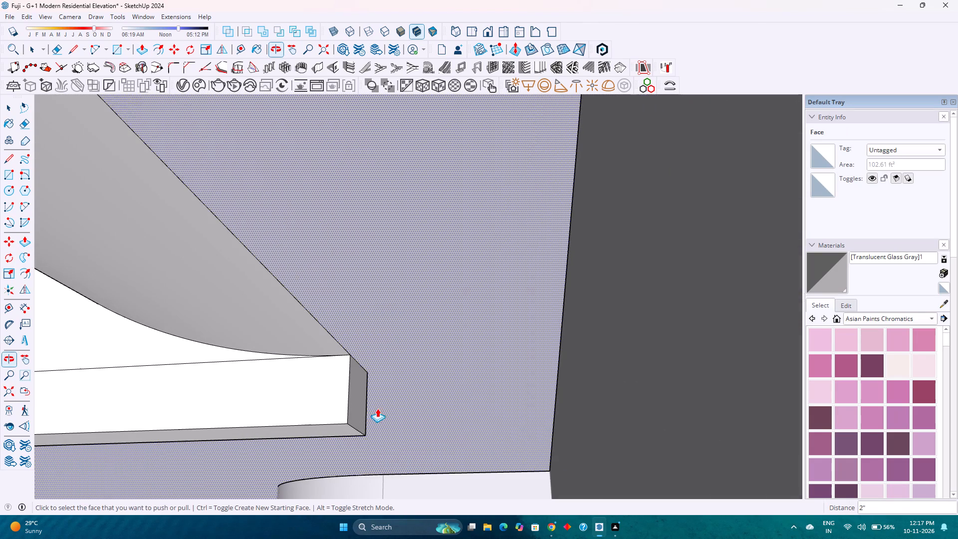
{"action": "left_click", "coordinate": [360, 404]}
{"action": "left_click", "coordinate": [571, 331]}
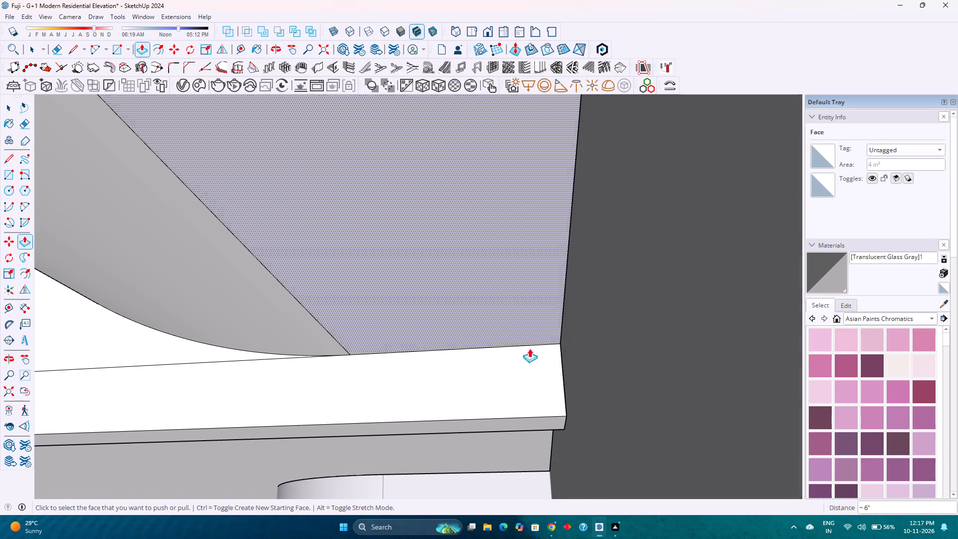
Erase the vertical seam line on the front post and the short leftover edge at its base.
{"action": "scroll", "coordinate": [433, 379], "scroll_direction": "down", "scroll_amount": 4}
{"action": "left_click", "coordinate": [7, 389]}
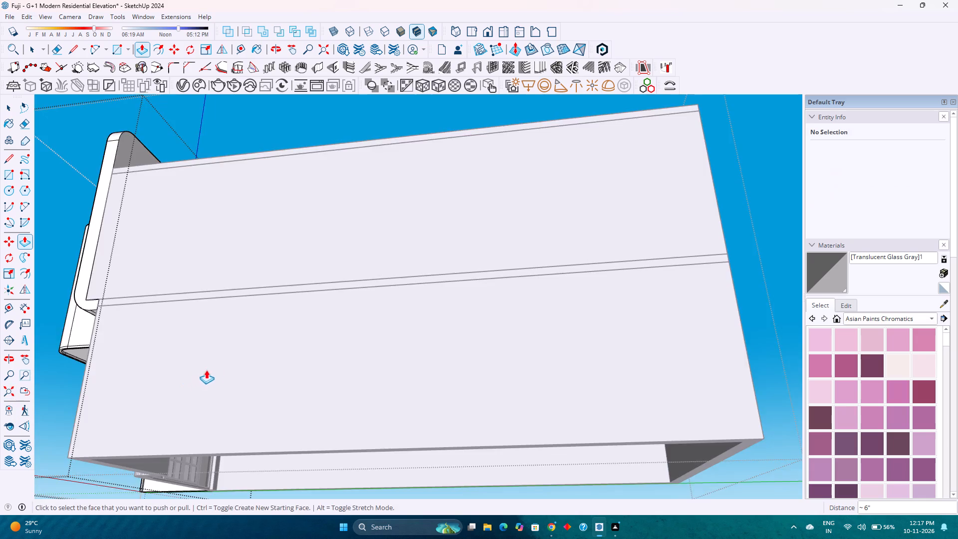
{"action": "scroll", "coordinate": [213, 370], "scroll_direction": "down", "scroll_amount": 2}
{"action": "middle_click_drag", "start_coordinate": [230, 372], "coordinate": [644, 373]}
{"action": "scroll", "coordinate": [165, 200], "scroll_direction": "up", "scroll_amount": 6}
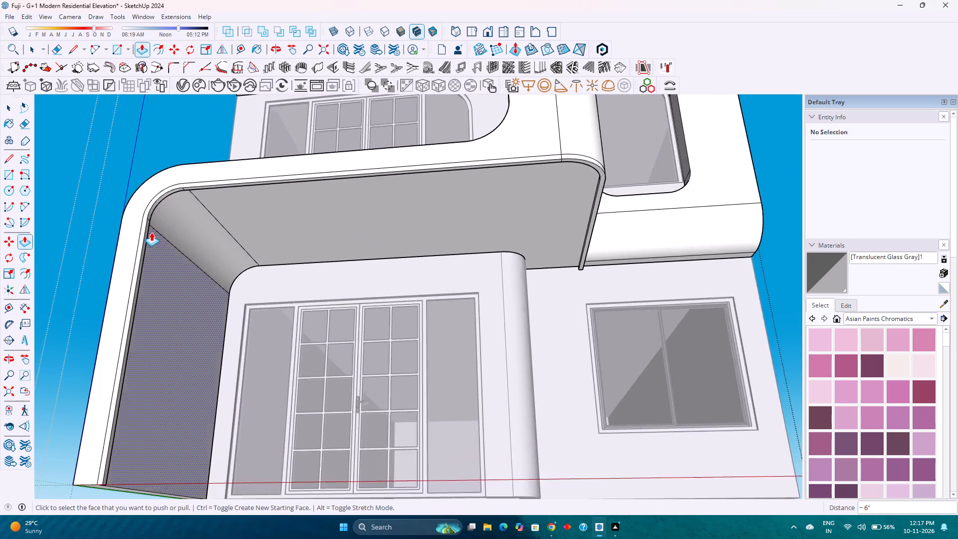
{"action": "scroll", "coordinate": [151, 232], "scroll_direction": "up", "scroll_amount": 2}
{"action": "scroll", "coordinate": [149, 234], "scroll_direction": "down", "scroll_amount": 3}
{"action": "key", "text": "e"}
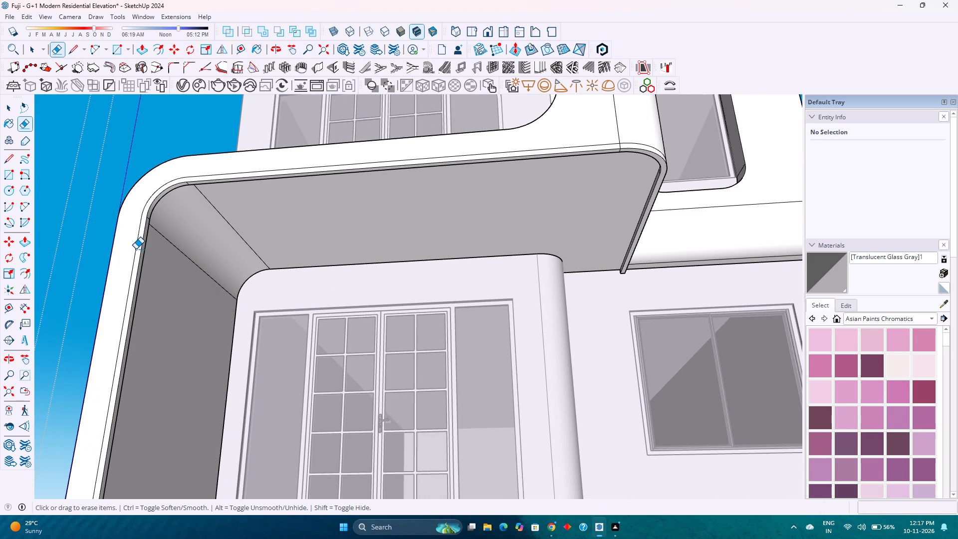
{"action": "left_click", "coordinate": [136, 249]}
{"action": "scroll", "coordinate": [134, 227], "scroll_direction": "down", "scroll_amount": 2}
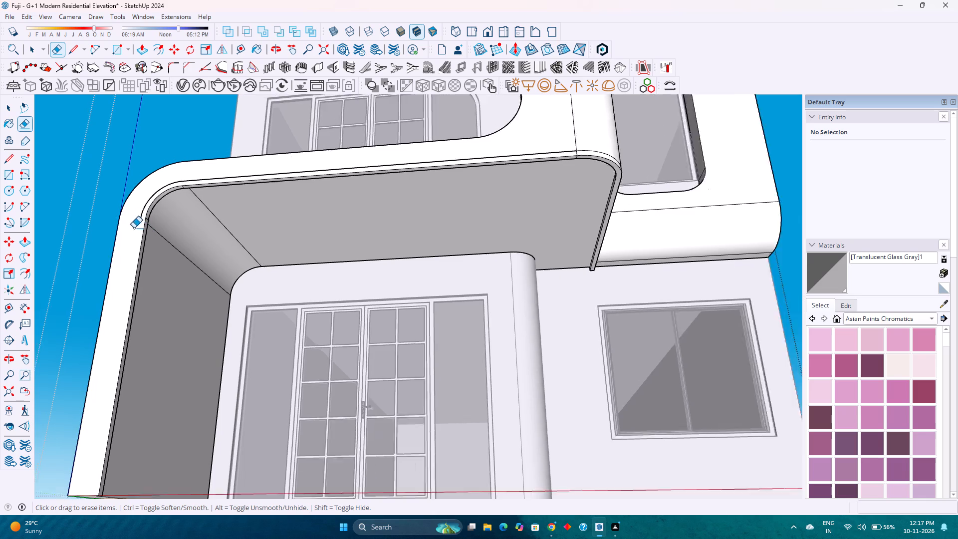
{"action": "scroll", "coordinate": [134, 228], "scroll_direction": "down", "scroll_amount": 1}
{"action": "scroll", "coordinate": [86, 458], "scroll_direction": "up", "scroll_amount": 11}
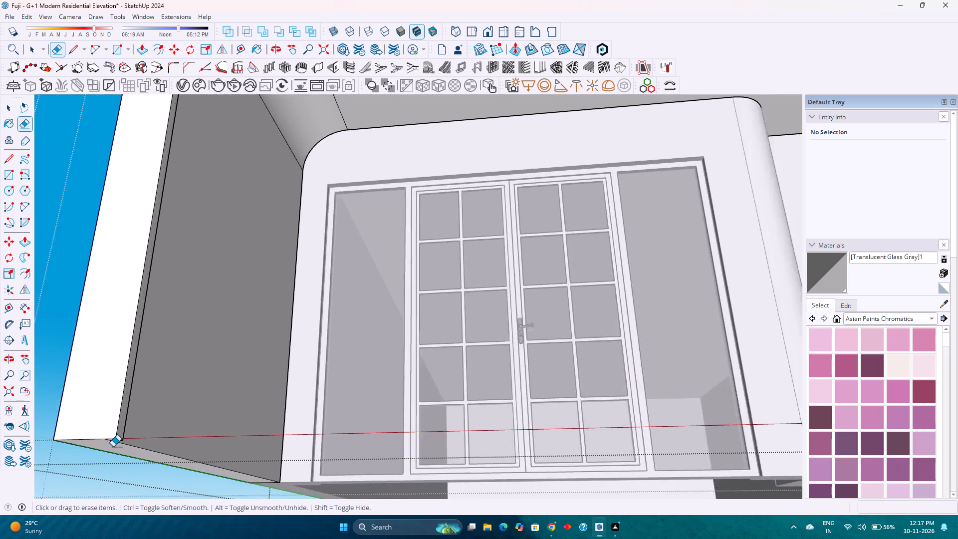
{"action": "scroll", "coordinate": [113, 447], "scroll_direction": "up", "scroll_amount": 5}
{"action": "middle_click_drag", "start_coordinate": [100, 464], "coordinate": [119, 431]}
{"action": "left_click", "coordinate": [180, 263]}
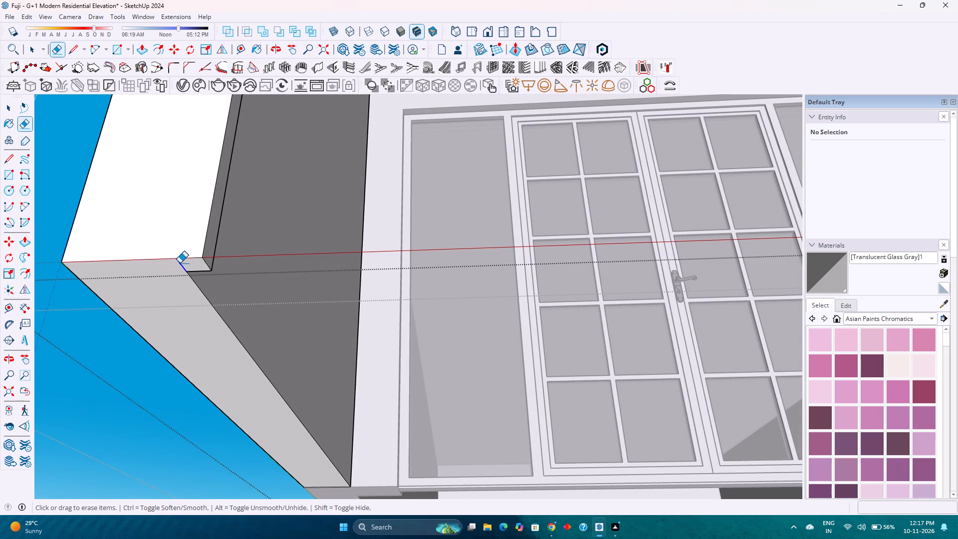
Erase the arc and the horizontal seam line between the inner border and the frame's front face.
{"action": "scroll", "coordinate": [137, 308], "scroll_direction": "down", "scroll_amount": 15}
{"action": "middle_click_drag", "start_coordinate": [248, 250], "coordinate": [248, 425], "text": "shift"}
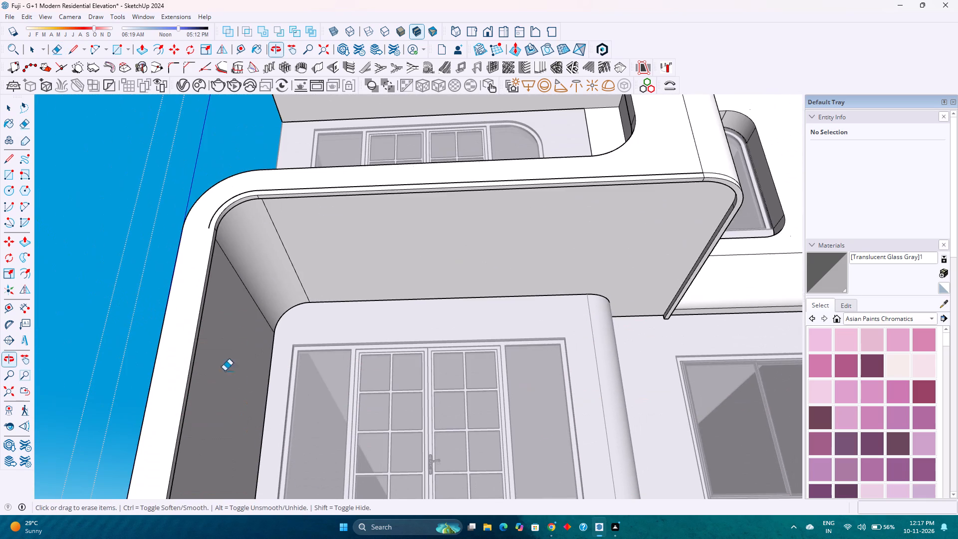
{"action": "middle_click_drag", "start_coordinate": [236, 267], "coordinate": [238, 349]}
{"action": "middle_click", "coordinate": [238, 349]}
{"action": "middle_click_drag", "start_coordinate": [269, 221], "coordinate": [260, 280], "text": "shift"}
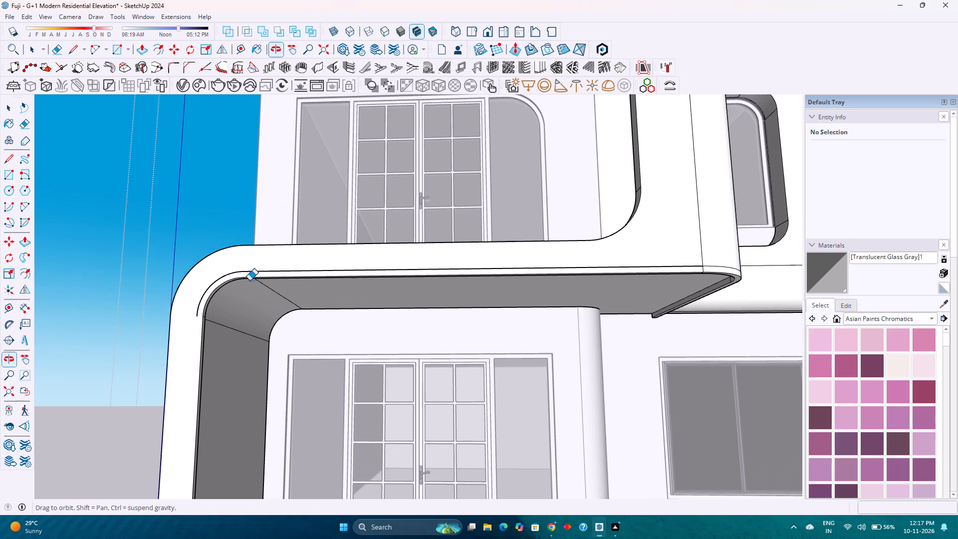
{"action": "scroll", "coordinate": [185, 295], "scroll_direction": "up", "scroll_amount": 3}
{"action": "left_click", "coordinate": [200, 308]}
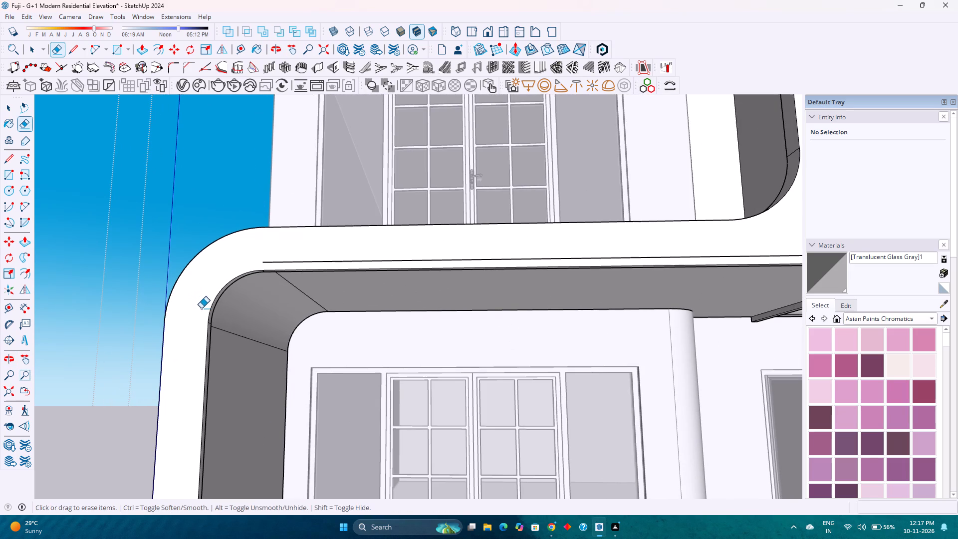
{"action": "left_click_drag", "start_coordinate": [274, 257], "coordinate": [279, 262]}
Erase the leftover seam edges between the border and the frame around the curved corner beside the vertical edge.
{"action": "scroll", "coordinate": [330, 259], "scroll_direction": "down", "scroll_amount": 4}
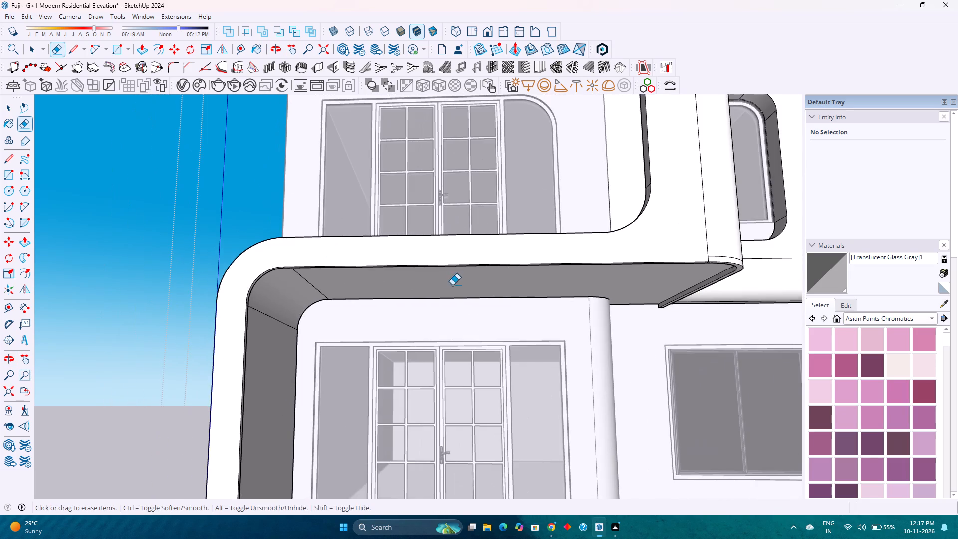
{"action": "middle_click_drag", "start_coordinate": [452, 285], "coordinate": [308, 303]}
{"action": "left_click", "coordinate": [666, 242]}
{"action": "middle_click_drag", "start_coordinate": [668, 241], "coordinate": [652, 241], "text": "shift"}
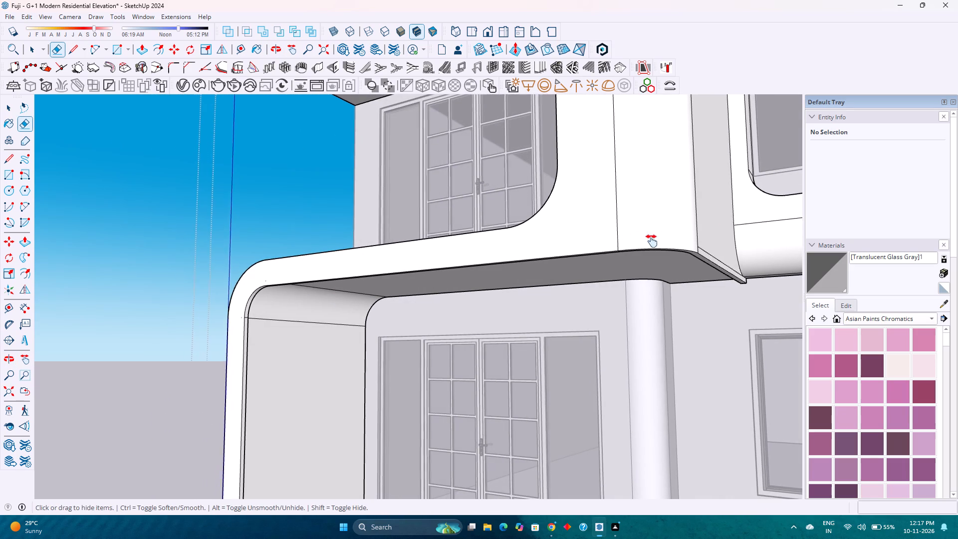
{"action": "middle_click_drag", "start_coordinate": [652, 241], "coordinate": [573, 244], "text": "shift"}
{"action": "left_click", "coordinate": [625, 252]}
{"action": "middle_click_drag", "start_coordinate": [610, 255], "coordinate": [674, 183]}
{"action": "scroll", "coordinate": [567, 261], "scroll_direction": "up", "scroll_amount": 14}
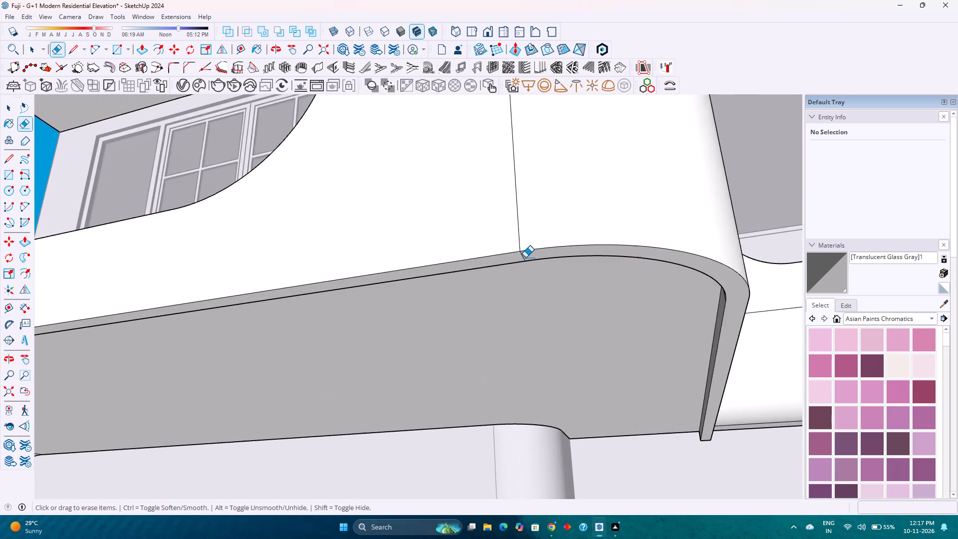
{"action": "scroll", "coordinate": [525, 258], "scroll_direction": "up", "scroll_amount": 6}
{"action": "left_click_drag", "start_coordinate": [518, 258], "coordinate": [526, 256]}
{"action": "scroll", "coordinate": [524, 255], "scroll_direction": "down", "scroll_amount": 9}
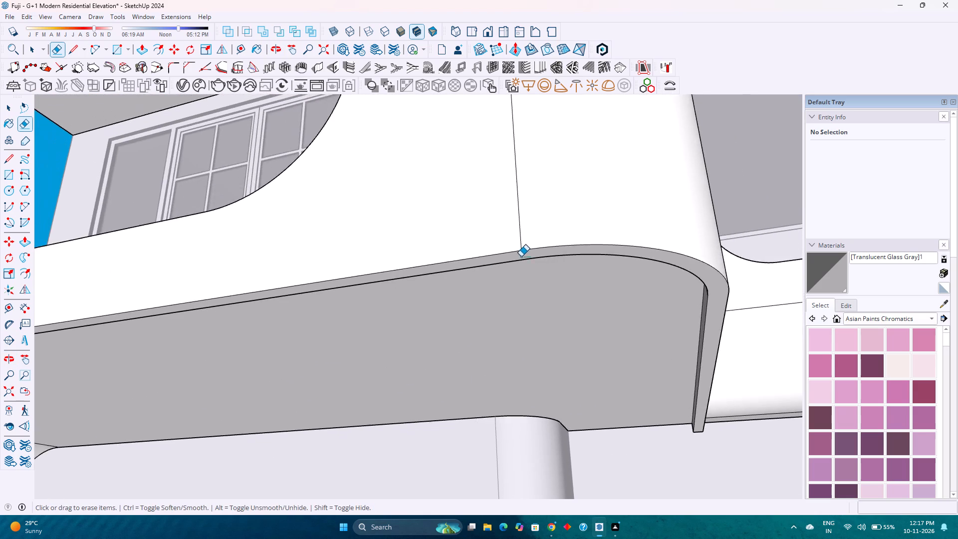
Examine the whole house from the front and both sides, including the bordered frame and the upper-floor balcony.
{"action": "middle_click_drag", "start_coordinate": [478, 274], "coordinate": [643, 283]}
{"action": "scroll", "coordinate": [561, 270], "scroll_direction": "down", "scroll_amount": 15}
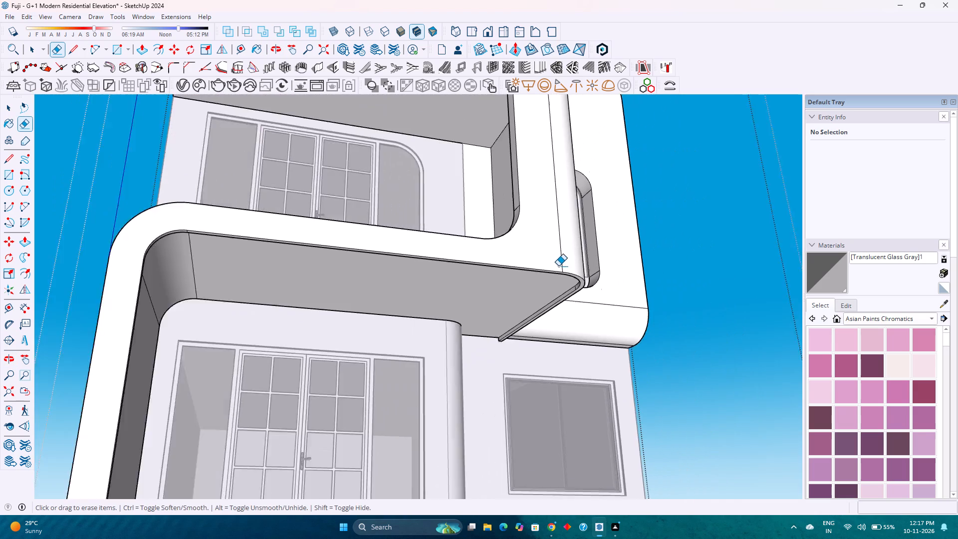
{"action": "scroll", "coordinate": [558, 266], "scroll_direction": "down", "scroll_amount": 6}
{"action": "middle_click_drag", "start_coordinate": [556, 266], "coordinate": [431, 285]}
{"action": "middle_click_drag", "start_coordinate": [431, 285], "coordinate": [424, 285]}
{"action": "scroll", "coordinate": [419, 281], "scroll_direction": "down", "scroll_amount": 5}
{"action": "key", "text": "space"}
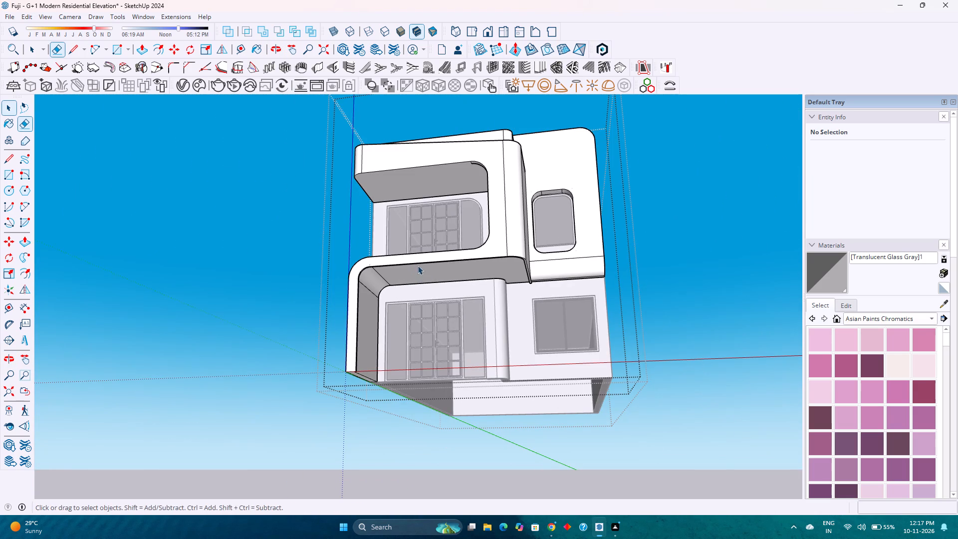
{"action": "middle_click_drag", "start_coordinate": [433, 242], "coordinate": [468, 303]}
{"action": "left_click", "coordinate": [667, 201]}
{"action": "scroll", "coordinate": [487, 198], "scroll_direction": "down", "scroll_amount": 3}
{"action": "middle_click_drag", "start_coordinate": [489, 199], "coordinate": [517, 226]}
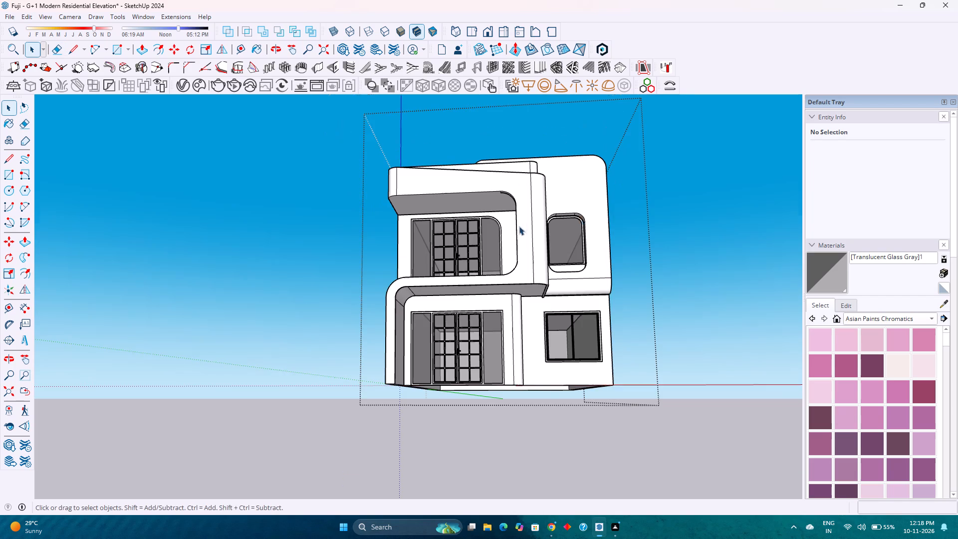
{"action": "scroll", "coordinate": [663, 200], "scroll_direction": "up", "scroll_amount": 6}
{"action": "middle_click_drag", "start_coordinate": [690, 208], "coordinate": [570, 190], "text": "shift"}
{"action": "scroll", "coordinate": [558, 186], "scroll_direction": "down", "scroll_amount": 3}
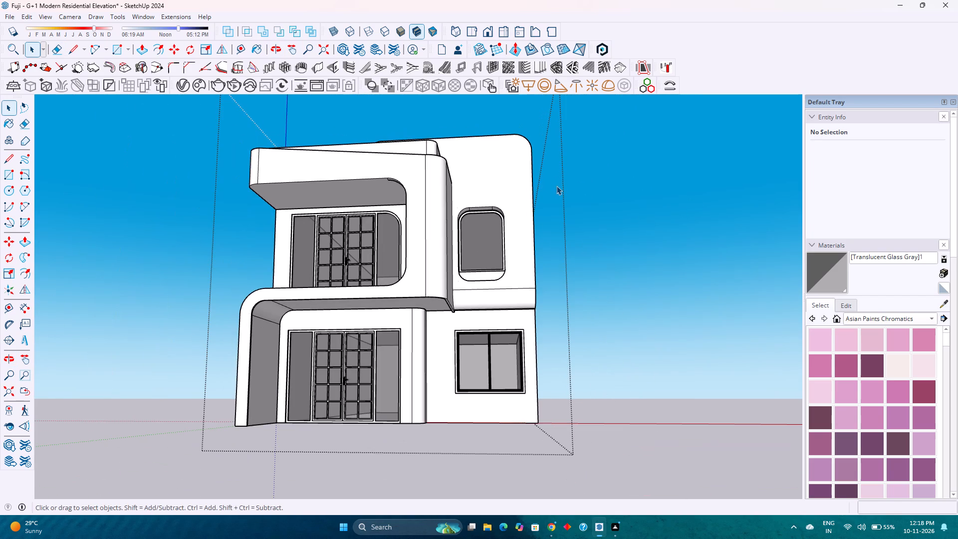
{"action": "scroll", "coordinate": [544, 182], "scroll_direction": "down", "scroll_amount": 4}
{"action": "scroll", "coordinate": [543, 182], "scroll_direction": "up", "scroll_amount": 2}
{"action": "scroll", "coordinate": [379, 202], "scroll_direction": "up", "scroll_amount": 3}
{"action": "middle_click_drag", "start_coordinate": [379, 202], "coordinate": [621, 248]}
{"action": "scroll", "coordinate": [621, 247], "scroll_direction": "up", "scroll_amount": 6}
{"action": "middle_click_drag", "start_coordinate": [670, 259], "coordinate": [453, 243]}
{"action": "scroll", "coordinate": [447, 234], "scroll_direction": "down", "scroll_amount": 5}
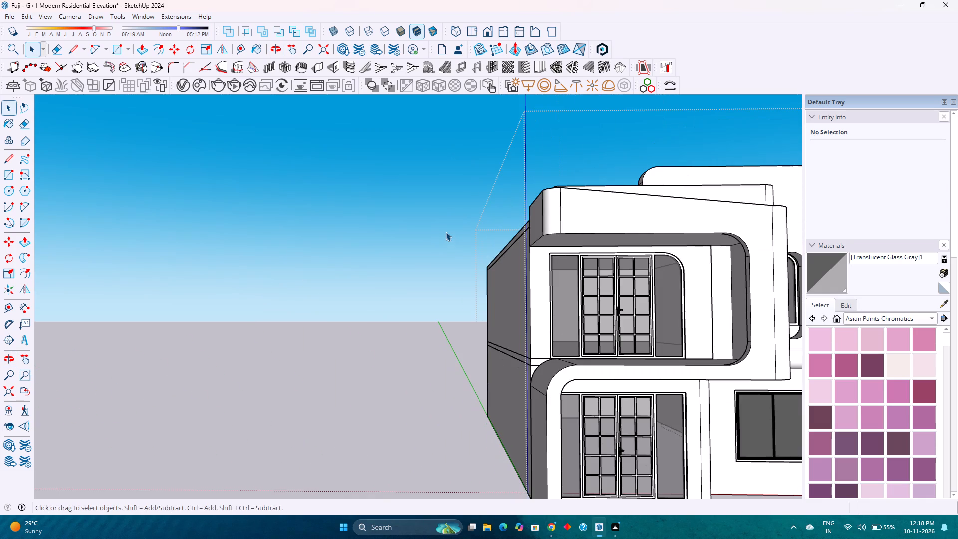
Examine the curved front frame, balcony slab and openings from the front and from the side.
{"action": "scroll", "coordinate": [722, 241], "scroll_direction": "up", "scroll_amount": 3}
{"action": "middle_click_drag", "start_coordinate": [701, 239], "coordinate": [655, 237]}
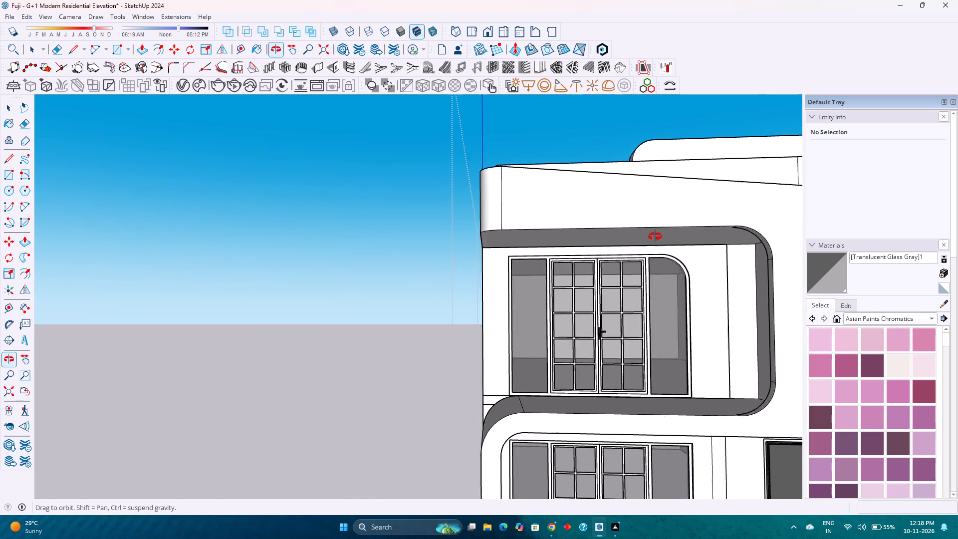
{"action": "middle_click_drag", "start_coordinate": [655, 237], "coordinate": [562, 267]}
{"action": "scroll", "coordinate": [513, 241], "scroll_direction": "down", "scroll_amount": 7}
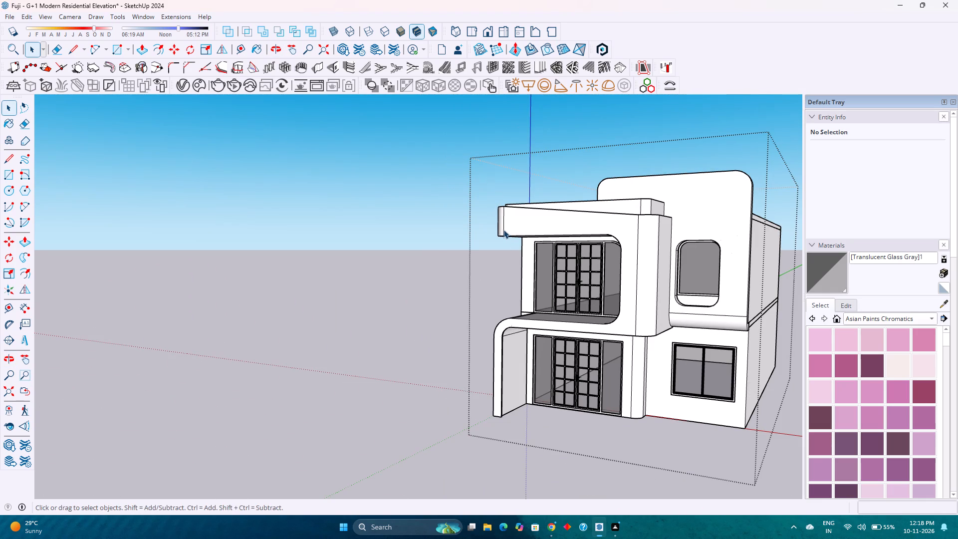
{"action": "scroll", "coordinate": [488, 245], "scroll_direction": "down", "scroll_amount": 1}
{"action": "middle_click_drag", "start_coordinate": [459, 272], "coordinate": [787, 331]}
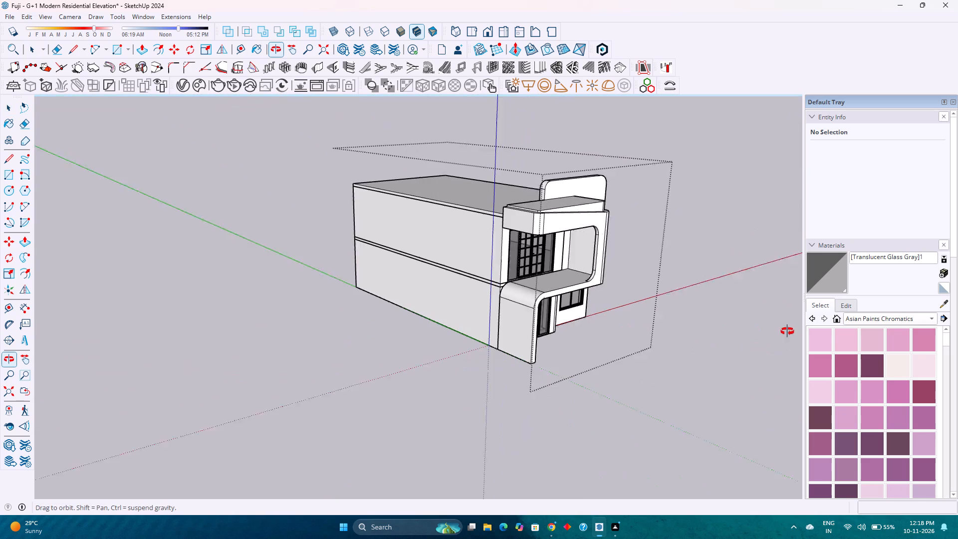
{"action": "middle_click_drag", "start_coordinate": [787, 331], "coordinate": [789, 331]}
{"action": "scroll", "coordinate": [507, 299], "scroll_direction": "up", "scroll_amount": 3}
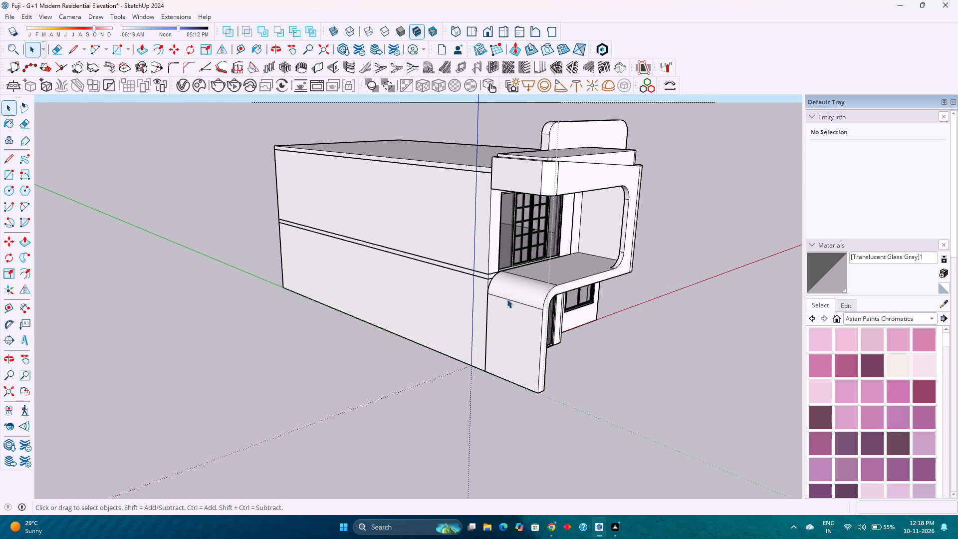
{"action": "scroll", "coordinate": [507, 299], "scroll_direction": "up", "scroll_amount": 9}
{"action": "middle_click_drag", "start_coordinate": [566, 303], "coordinate": [427, 301]}
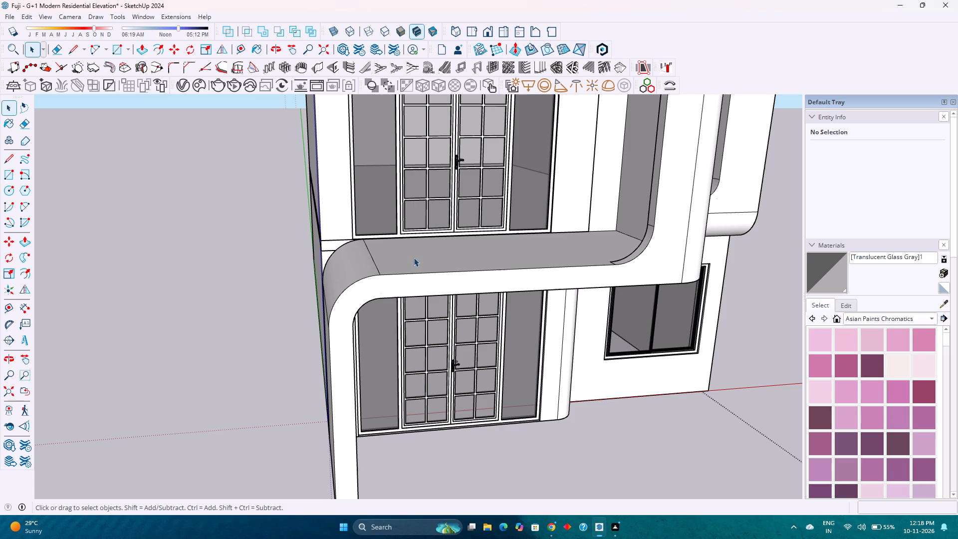
{"action": "scroll", "coordinate": [414, 258], "scroll_direction": "down", "scroll_amount": 10}
{"action": "middle_click_drag", "start_coordinate": [405, 255], "coordinate": [408, 264]}
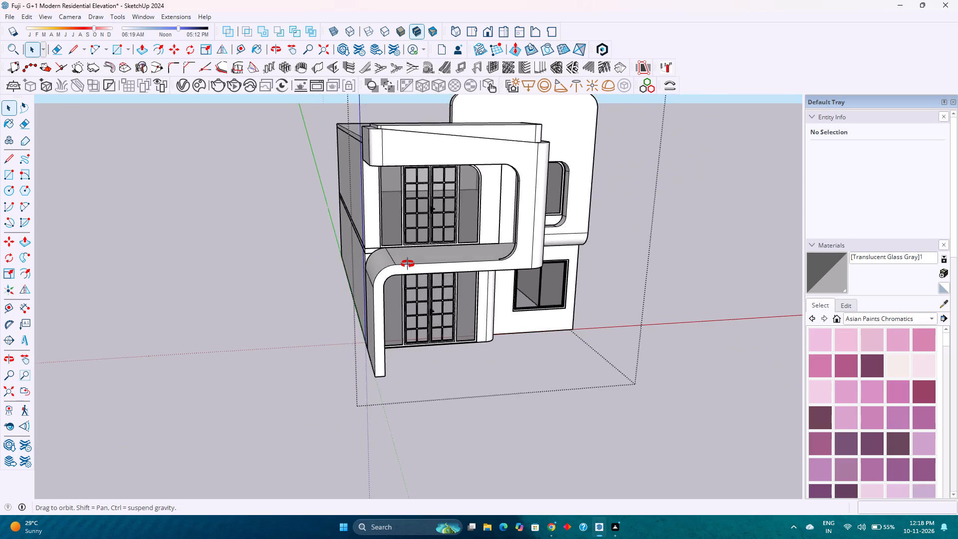
{"action": "middle_click_drag", "start_coordinate": [408, 264], "coordinate": [433, 323]}
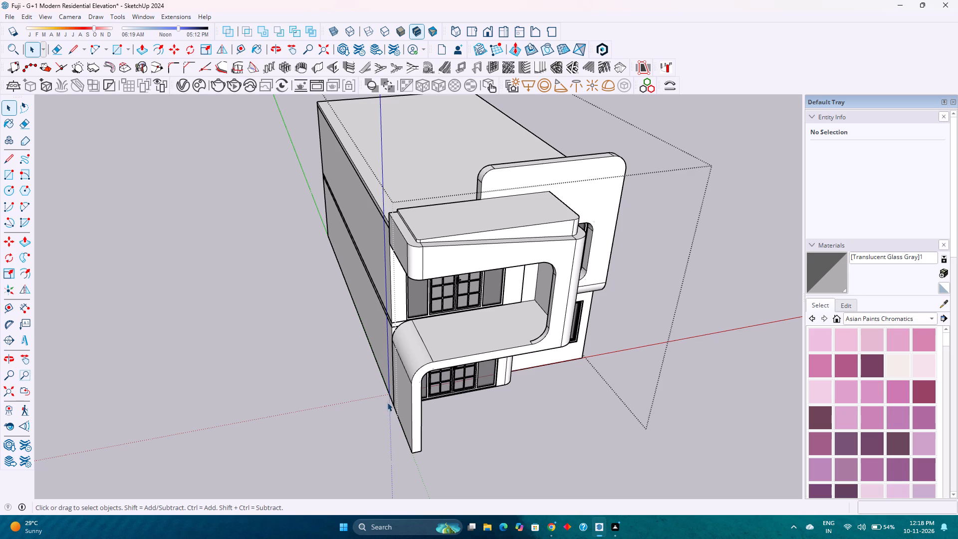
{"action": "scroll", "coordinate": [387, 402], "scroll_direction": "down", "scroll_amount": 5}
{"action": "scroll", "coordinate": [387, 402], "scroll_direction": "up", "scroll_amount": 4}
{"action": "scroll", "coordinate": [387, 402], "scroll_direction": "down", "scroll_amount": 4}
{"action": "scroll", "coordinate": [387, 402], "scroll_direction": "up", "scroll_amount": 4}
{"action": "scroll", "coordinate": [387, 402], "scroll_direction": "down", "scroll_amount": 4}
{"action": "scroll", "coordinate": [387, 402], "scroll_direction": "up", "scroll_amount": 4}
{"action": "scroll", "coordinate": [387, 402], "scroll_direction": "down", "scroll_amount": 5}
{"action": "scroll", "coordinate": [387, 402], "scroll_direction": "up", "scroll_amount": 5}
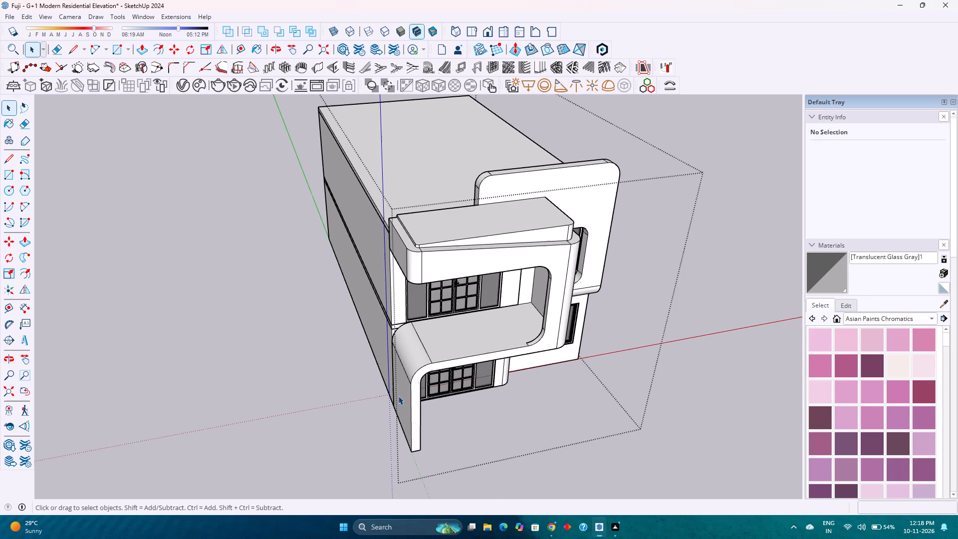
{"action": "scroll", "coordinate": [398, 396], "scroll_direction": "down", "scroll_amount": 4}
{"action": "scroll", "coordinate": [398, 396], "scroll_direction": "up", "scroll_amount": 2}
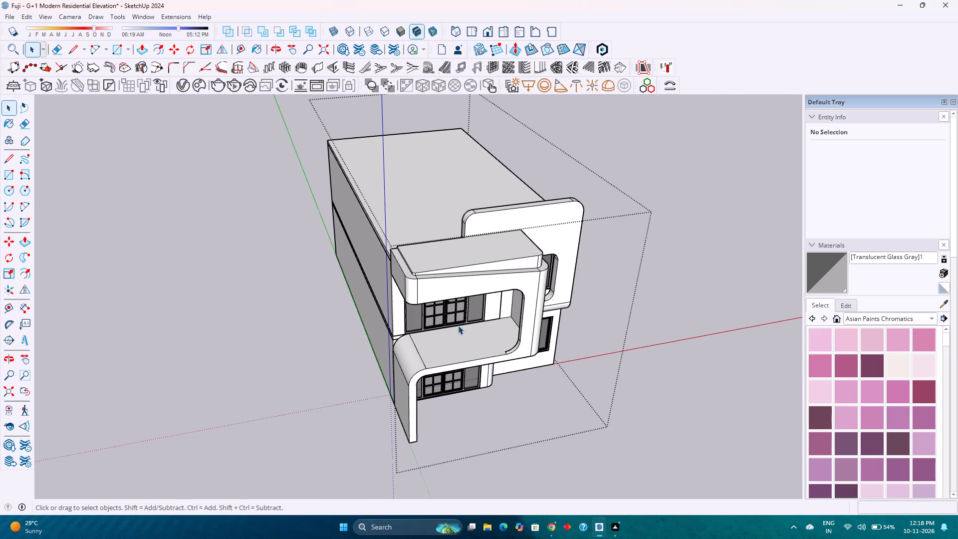
Examine the balcony frame, the long side wall and the roof slab, selecting the roof slab group.
{"action": "scroll", "coordinate": [457, 329], "scroll_direction": "up", "scroll_amount": 5}
{"action": "middle_click_drag", "start_coordinate": [423, 377], "coordinate": [408, 290]}
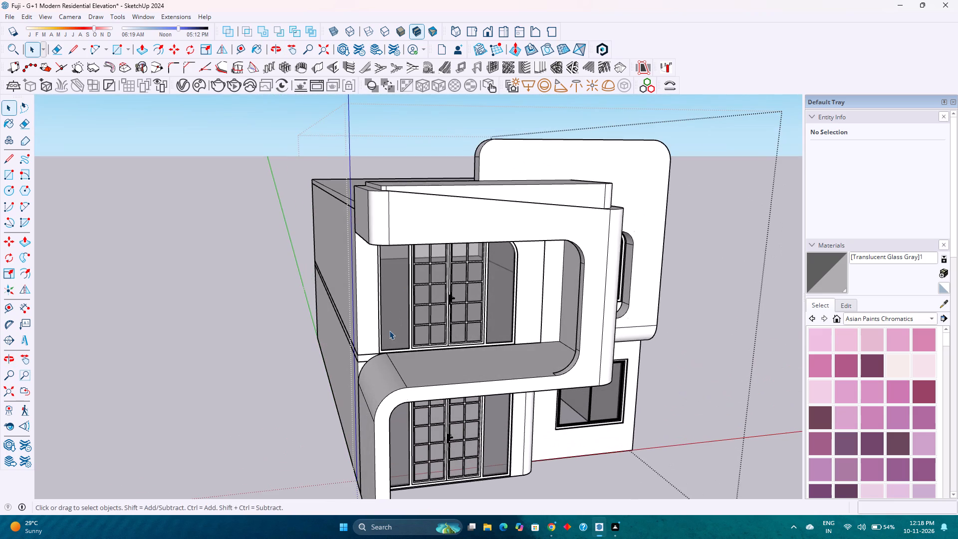
{"action": "scroll", "coordinate": [389, 331], "scroll_direction": "up", "scroll_amount": 1}
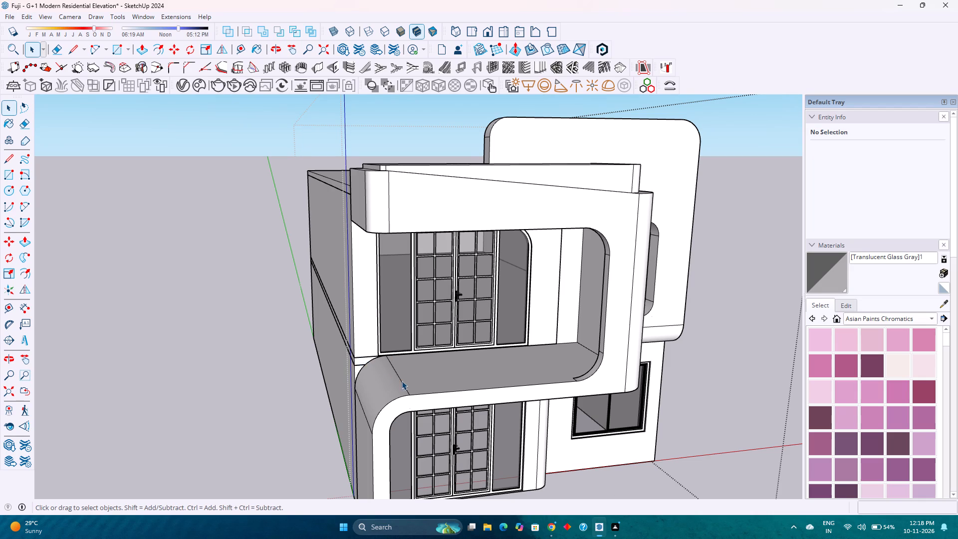
{"action": "scroll", "coordinate": [402, 381], "scroll_direction": "down", "scroll_amount": 3}
{"action": "middle_click_drag", "start_coordinate": [436, 414], "coordinate": [621, 457]}
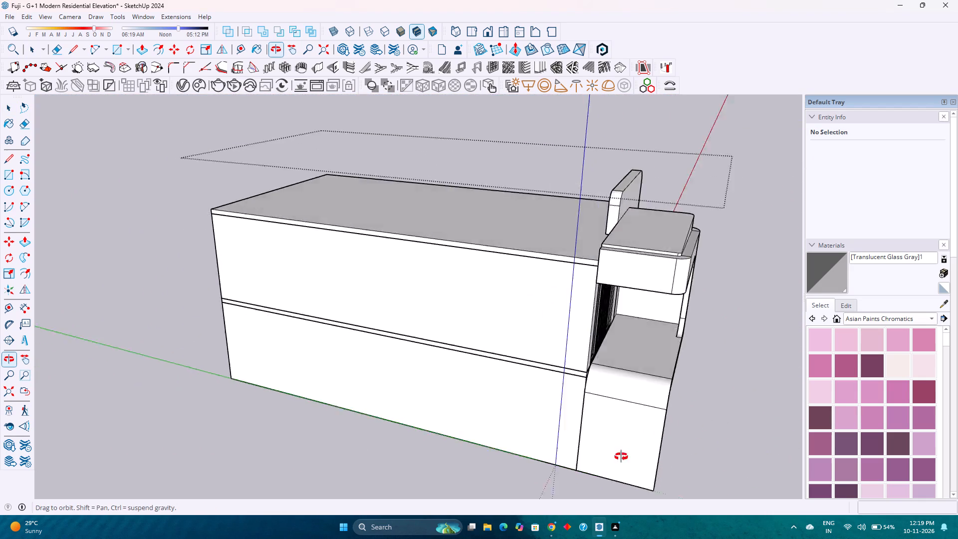
{"action": "middle_click_drag", "start_coordinate": [621, 457], "coordinate": [388, 444]}
{"action": "scroll", "coordinate": [384, 415], "scroll_direction": "down", "scroll_amount": 7}
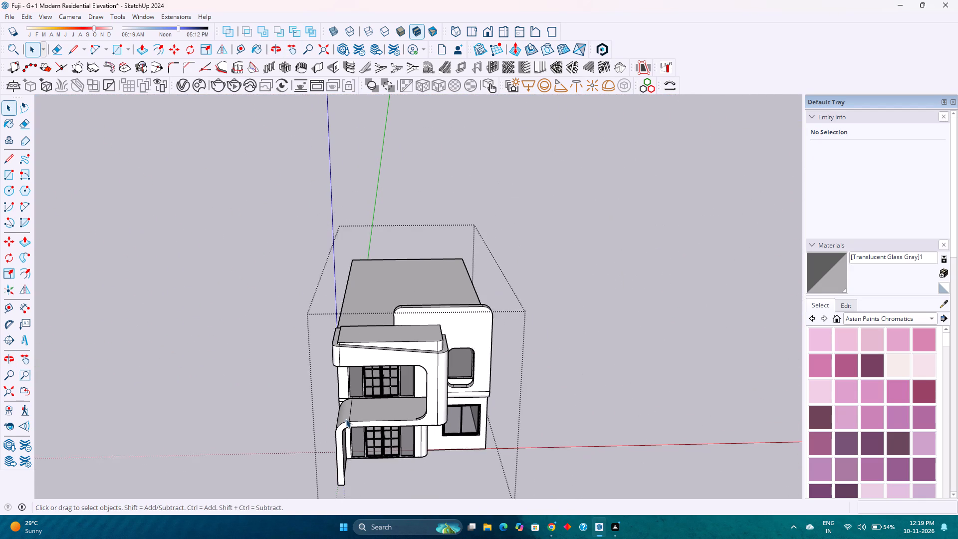
{"action": "middle_click_drag", "start_coordinate": [346, 419], "coordinate": [713, 411]}
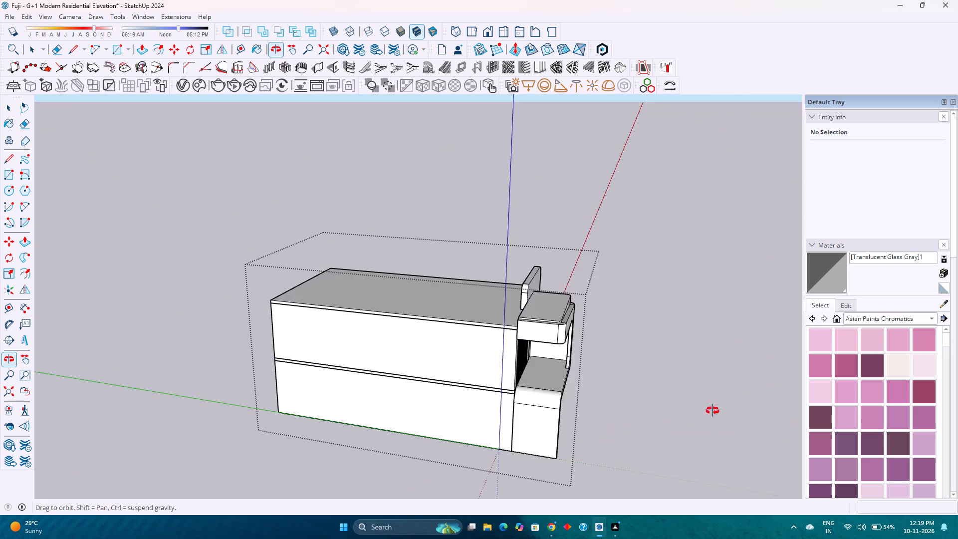
{"action": "middle_click_drag", "start_coordinate": [713, 411], "coordinate": [726, 408]}
{"action": "scroll", "coordinate": [510, 298], "scroll_direction": "up", "scroll_amount": 6}
{"action": "scroll", "coordinate": [493, 305], "scroll_direction": "down", "scroll_amount": 4}
{"action": "middle_click_drag", "start_coordinate": [511, 310], "coordinate": [504, 349]}
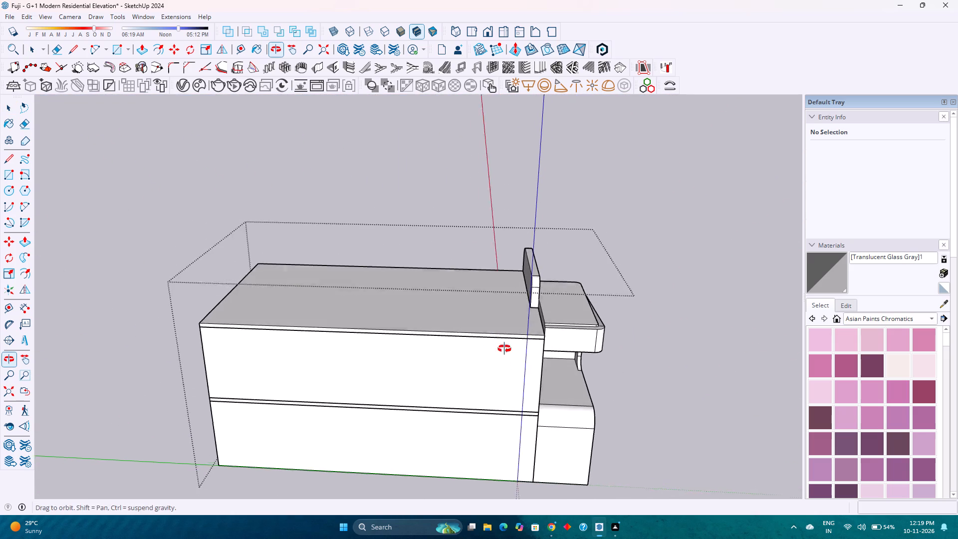
{"action": "middle_click_drag", "start_coordinate": [504, 349], "coordinate": [500, 372]}
{"action": "left_click", "coordinate": [497, 315]}
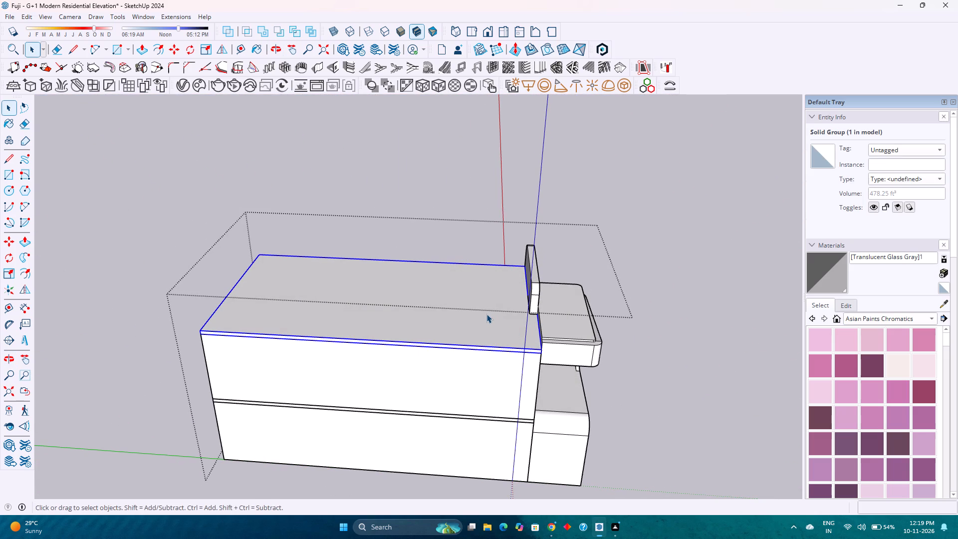
{"action": "scroll", "coordinate": [496, 328], "scroll_direction": "down", "scroll_amount": 5}
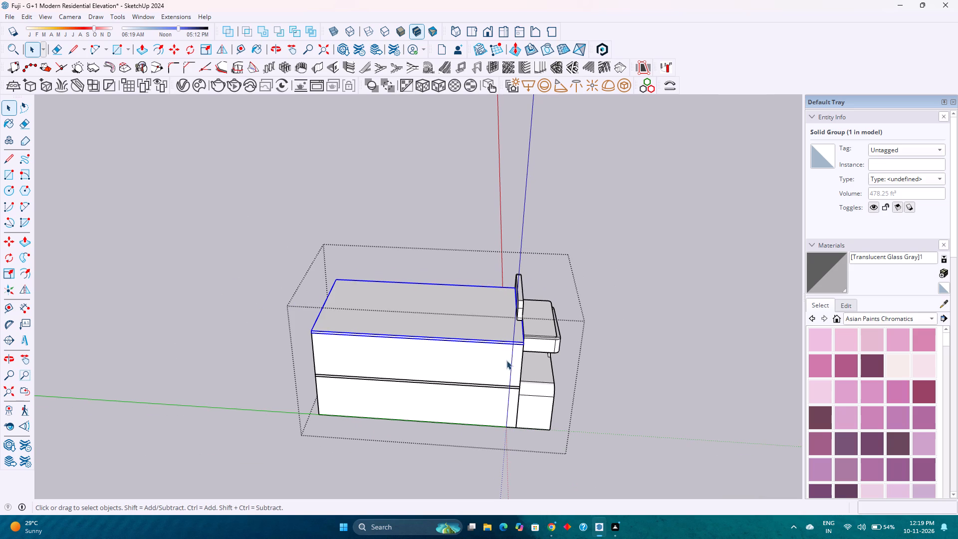
Examine the whole house from the side corner and the front, including the underside of the upper frame.
{"action": "middle_click_drag", "start_coordinate": [474, 407], "coordinate": [464, 405]}
{"action": "middle_click_drag", "start_coordinate": [462, 404], "coordinate": [263, 332]}
{"action": "scroll", "coordinate": [266, 334], "scroll_direction": "down", "scroll_amount": 3}
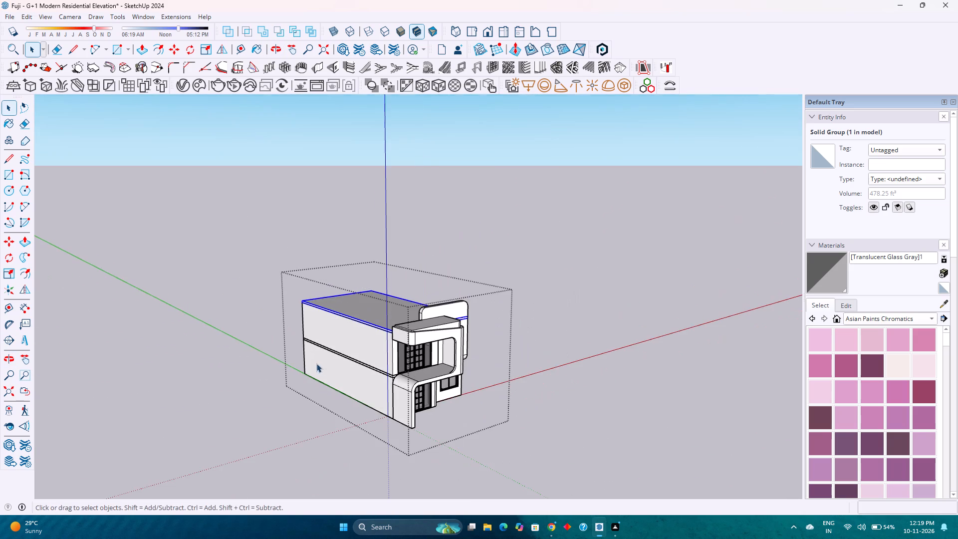
{"action": "middle_click_drag", "start_coordinate": [312, 361], "coordinate": [191, 262]}
{"action": "middle_click", "coordinate": [191, 262]}
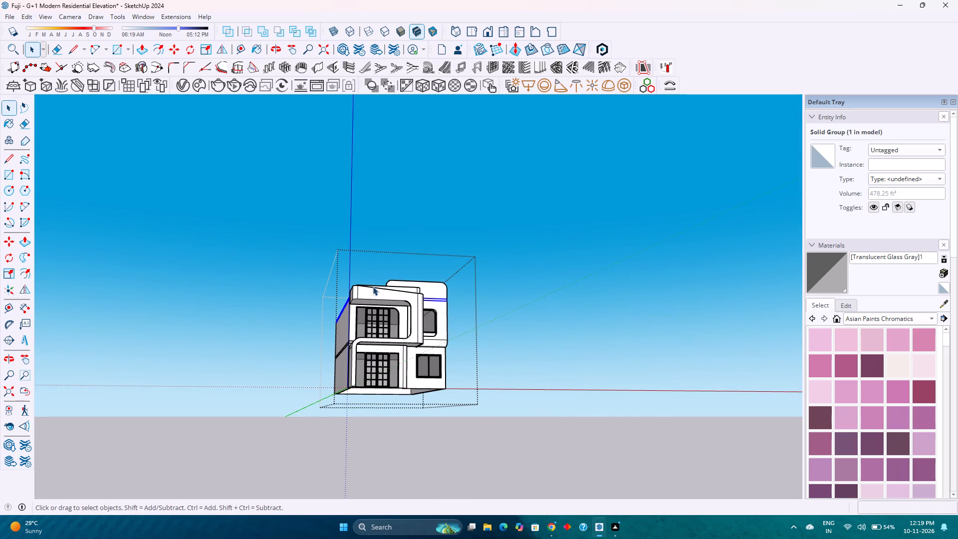
{"action": "scroll", "coordinate": [385, 273], "scroll_direction": "up", "scroll_amount": 7}
{"action": "scroll", "coordinate": [353, 316], "scroll_direction": "up", "scroll_amount": 3}
{"action": "middle_click_drag", "start_coordinate": [353, 316], "coordinate": [322, 298]}
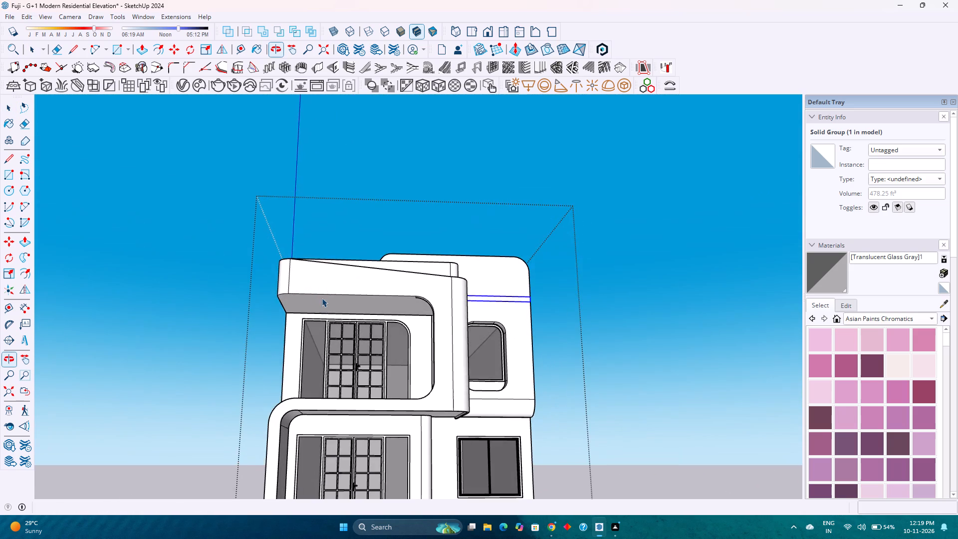
{"action": "scroll", "coordinate": [322, 298], "scroll_direction": "down", "scroll_amount": 6}
{"action": "middle_click_drag", "start_coordinate": [336, 308], "coordinate": [340, 350]}
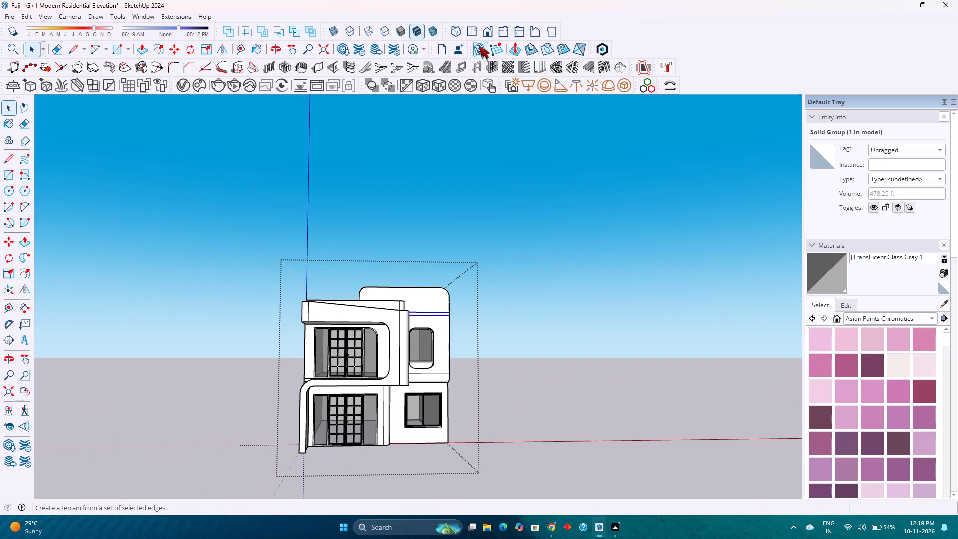
Frame the entire front elevation in a front-facing view and start a V-Ray interactive render of it.
{"action": "left_click", "coordinate": [485, 36]}
{"action": "scroll", "coordinate": [415, 260], "scroll_direction": "up", "scroll_amount": 3}
{"action": "middle_click_drag", "start_coordinate": [417, 263], "coordinate": [417, 230]}
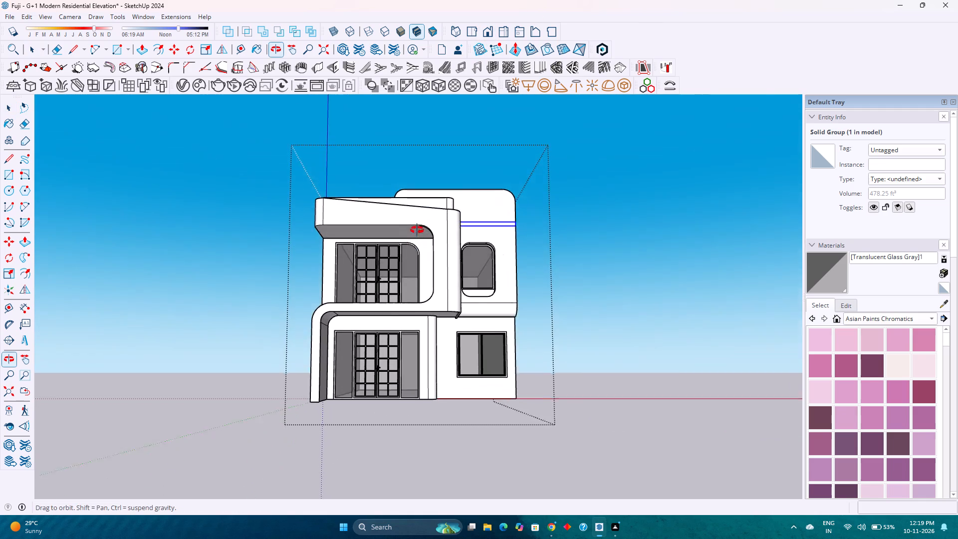
{"action": "middle_click_drag", "start_coordinate": [417, 230], "coordinate": [421, 224]}
{"action": "scroll", "coordinate": [411, 240], "scroll_direction": "up", "scroll_amount": 3}
{"action": "scroll", "coordinate": [411, 240], "scroll_direction": "down", "scroll_amount": 2}
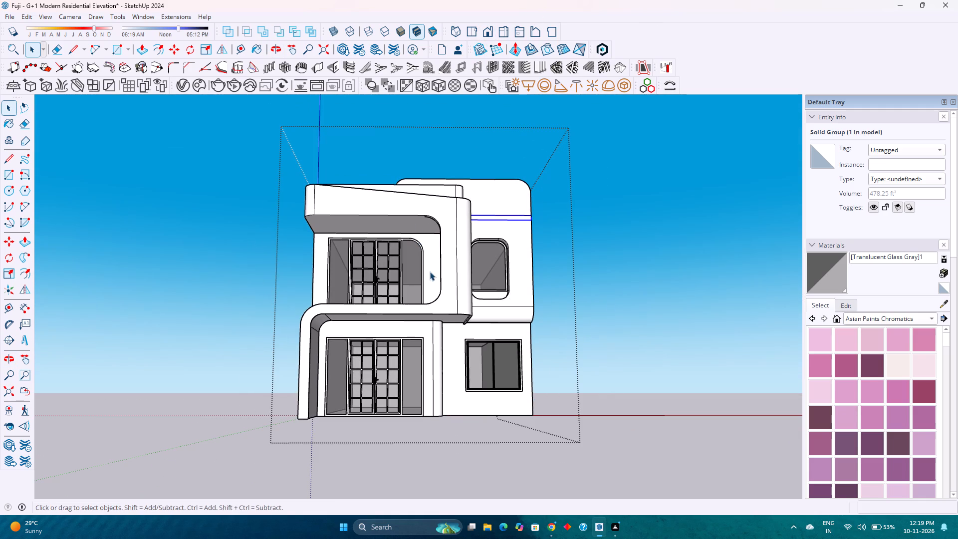
{"action": "middle_click_drag", "start_coordinate": [428, 257], "coordinate": [413, 296]}
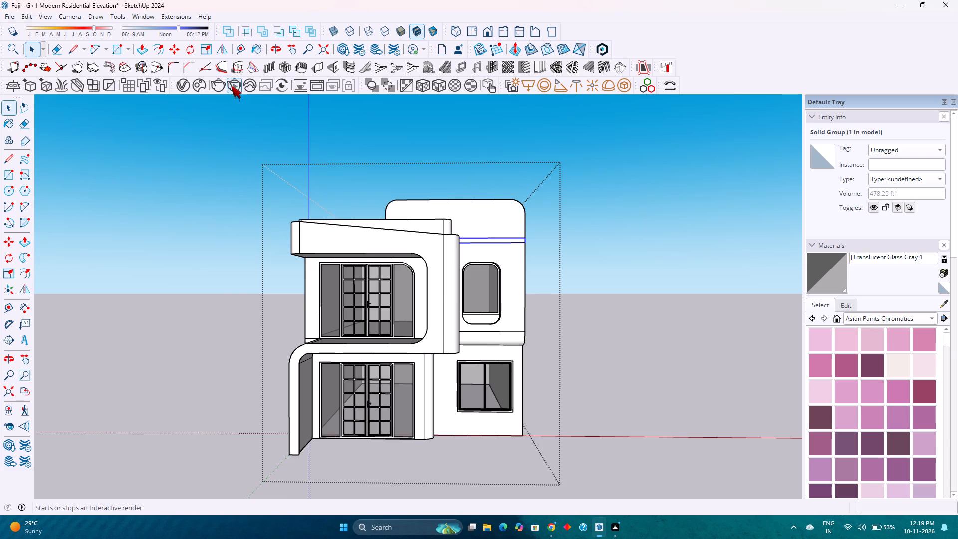
{"action": "scroll", "coordinate": [435, 301], "scroll_direction": "up", "scroll_amount": 2}
{"action": "middle_click_drag", "start_coordinate": [435, 303], "coordinate": [442, 276]}
{"action": "scroll", "coordinate": [380, 338], "scroll_direction": "down", "scroll_amount": 4}
{"action": "scroll", "coordinate": [340, 403], "scroll_direction": "up", "scroll_amount": 3}
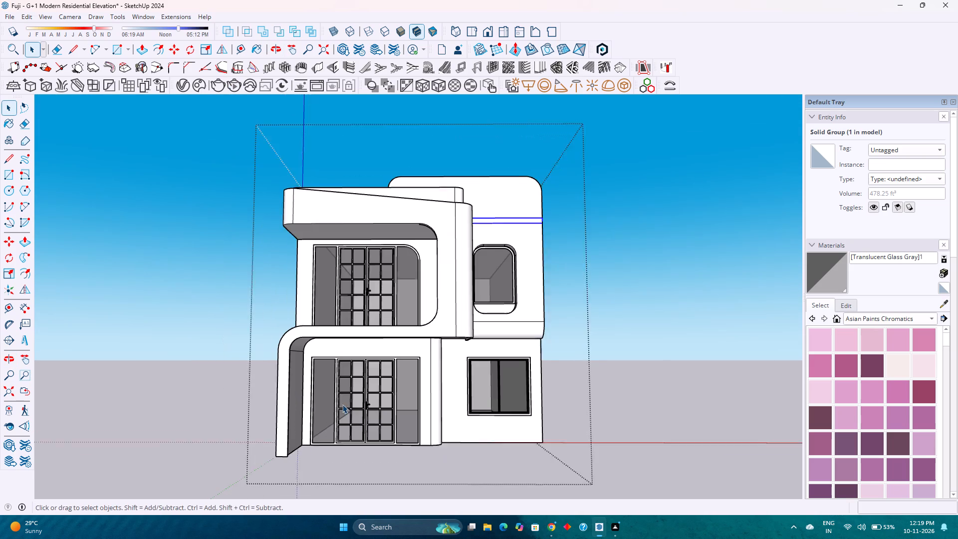
{"action": "scroll", "coordinate": [342, 404], "scroll_direction": "up", "scroll_amount": 1}
{"action": "left_click", "coordinate": [235, 83]}
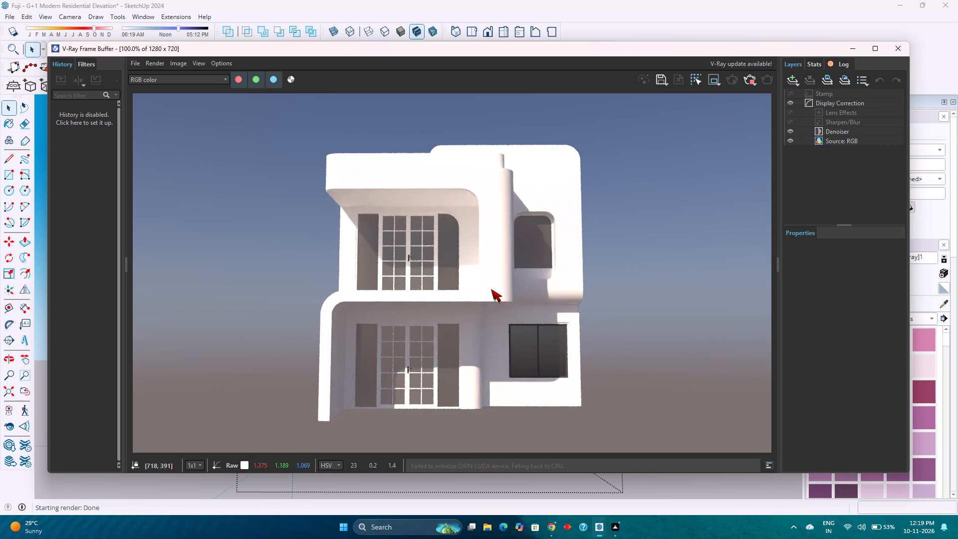
Examine the rendered front elevation close up and as a whole, then close the V-Ray Frame Buffer.
{"action": "scroll", "coordinate": [491, 289], "scroll_direction": "down", "scroll_amount": 2}
{"action": "scroll", "coordinate": [491, 289], "scroll_direction": "up", "scroll_amount": 3}
{"action": "scroll", "coordinate": [491, 289], "scroll_direction": "down", "scroll_amount": 3}
{"action": "scroll", "coordinate": [491, 289], "scroll_direction": "up", "scroll_amount": 3}
{"action": "scroll", "coordinate": [491, 289], "scroll_direction": "down", "scroll_amount": 1}
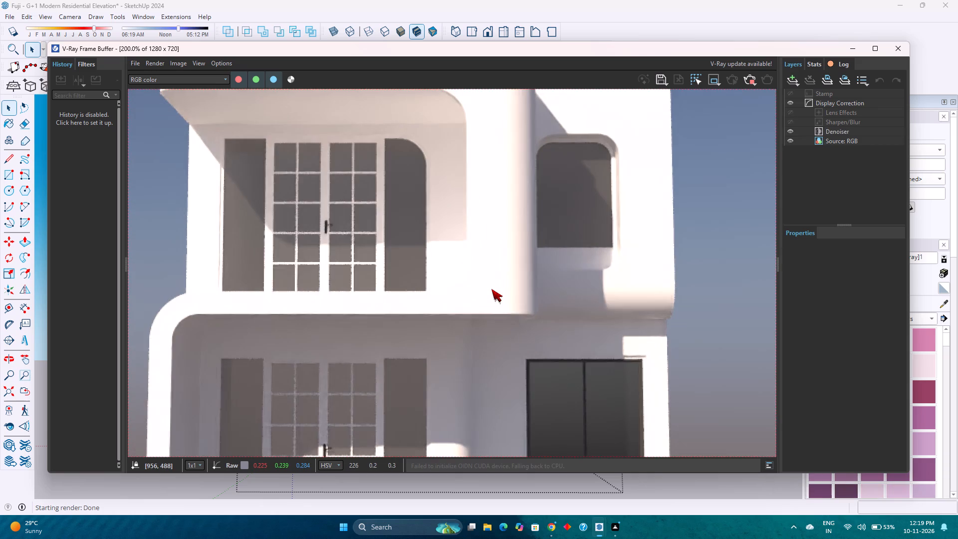
{"action": "scroll", "coordinate": [491, 289], "scroll_direction": "down", "scroll_amount": 1}
{"action": "scroll", "coordinate": [491, 289], "scroll_direction": "up", "scroll_amount": 1}
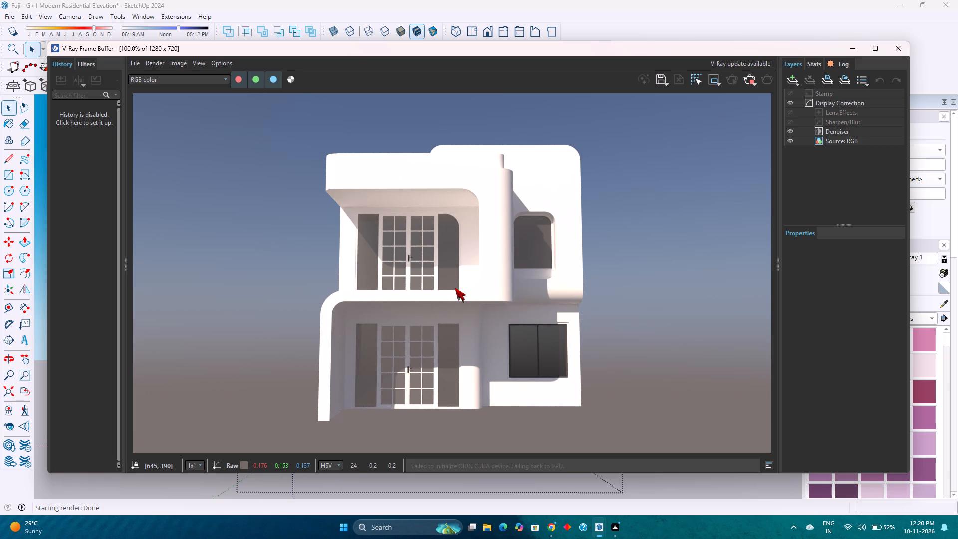
{"action": "scroll", "coordinate": [455, 288], "scroll_direction": "down", "scroll_amount": 1}
{"action": "scroll", "coordinate": [455, 288], "scroll_direction": "up", "scroll_amount": 2}
{"action": "scroll", "coordinate": [455, 288], "scroll_direction": "down", "scroll_amount": 5}
{"action": "scroll", "coordinate": [458, 254], "scroll_direction": "up", "scroll_amount": 1}
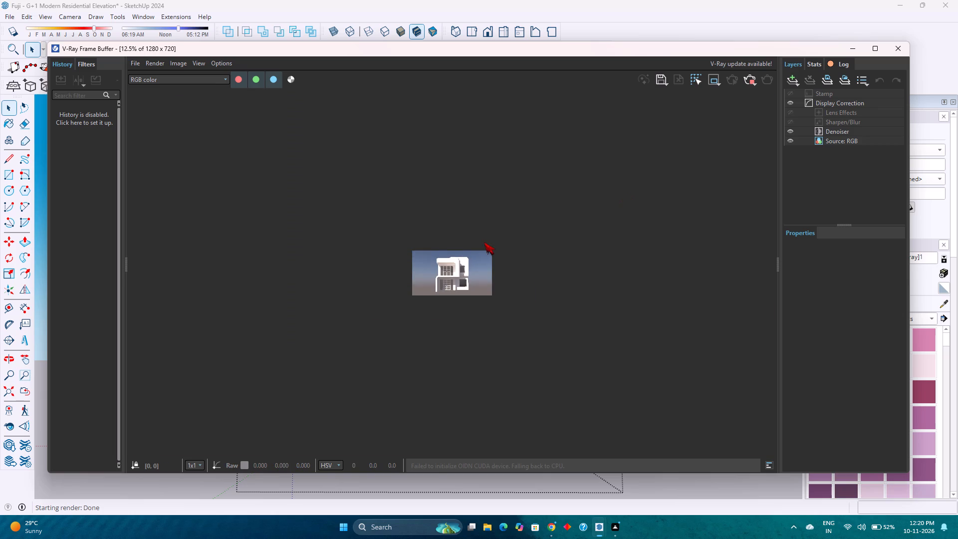
{"action": "scroll", "coordinate": [484, 242], "scroll_direction": "up", "scroll_amount": 2}
{"action": "left_click", "coordinate": [910, 54]}
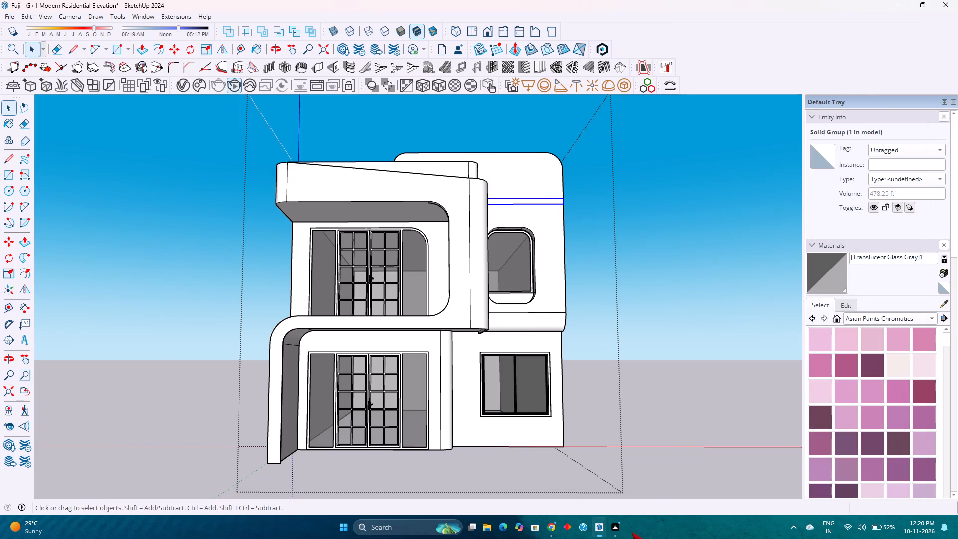
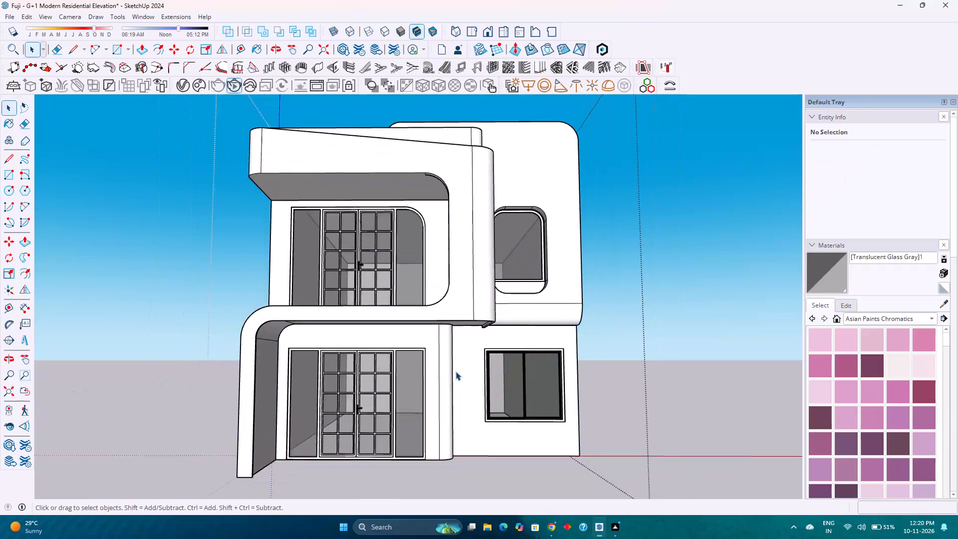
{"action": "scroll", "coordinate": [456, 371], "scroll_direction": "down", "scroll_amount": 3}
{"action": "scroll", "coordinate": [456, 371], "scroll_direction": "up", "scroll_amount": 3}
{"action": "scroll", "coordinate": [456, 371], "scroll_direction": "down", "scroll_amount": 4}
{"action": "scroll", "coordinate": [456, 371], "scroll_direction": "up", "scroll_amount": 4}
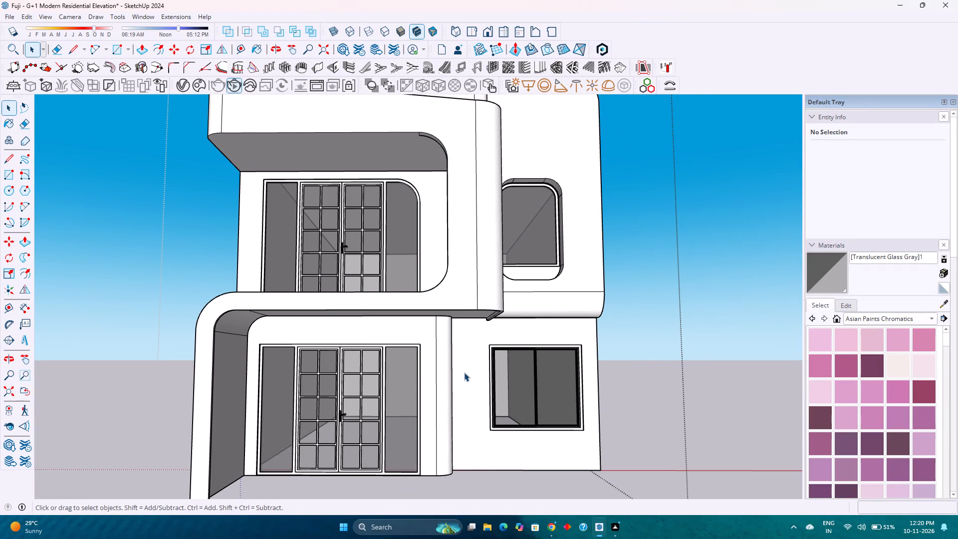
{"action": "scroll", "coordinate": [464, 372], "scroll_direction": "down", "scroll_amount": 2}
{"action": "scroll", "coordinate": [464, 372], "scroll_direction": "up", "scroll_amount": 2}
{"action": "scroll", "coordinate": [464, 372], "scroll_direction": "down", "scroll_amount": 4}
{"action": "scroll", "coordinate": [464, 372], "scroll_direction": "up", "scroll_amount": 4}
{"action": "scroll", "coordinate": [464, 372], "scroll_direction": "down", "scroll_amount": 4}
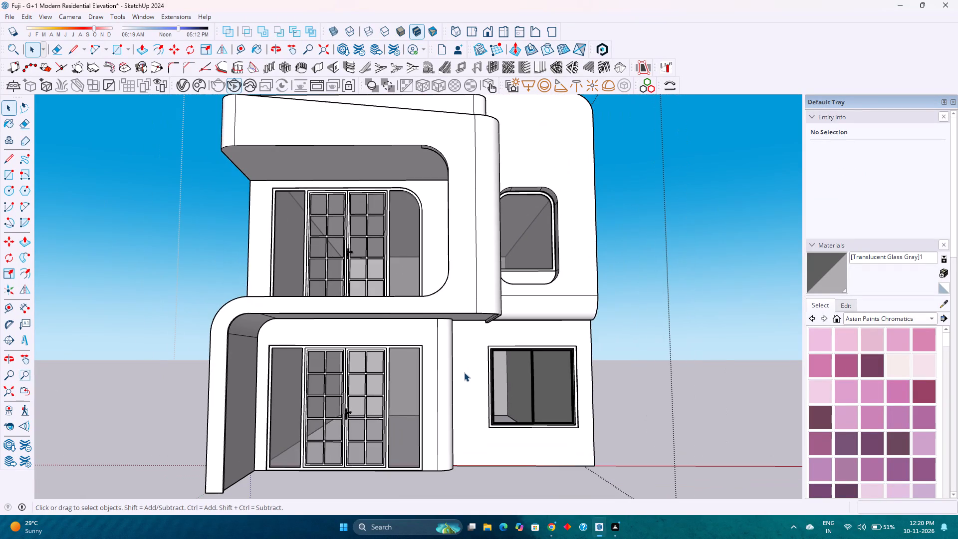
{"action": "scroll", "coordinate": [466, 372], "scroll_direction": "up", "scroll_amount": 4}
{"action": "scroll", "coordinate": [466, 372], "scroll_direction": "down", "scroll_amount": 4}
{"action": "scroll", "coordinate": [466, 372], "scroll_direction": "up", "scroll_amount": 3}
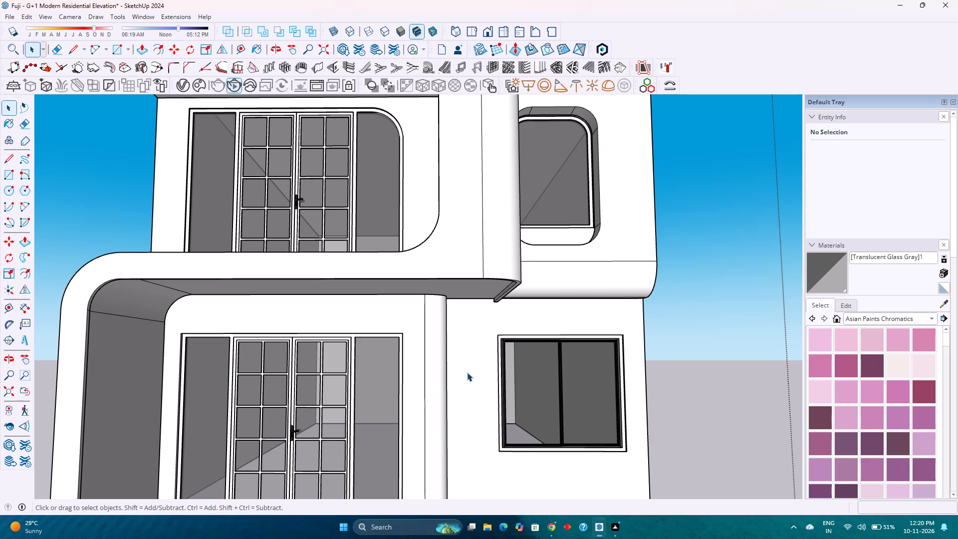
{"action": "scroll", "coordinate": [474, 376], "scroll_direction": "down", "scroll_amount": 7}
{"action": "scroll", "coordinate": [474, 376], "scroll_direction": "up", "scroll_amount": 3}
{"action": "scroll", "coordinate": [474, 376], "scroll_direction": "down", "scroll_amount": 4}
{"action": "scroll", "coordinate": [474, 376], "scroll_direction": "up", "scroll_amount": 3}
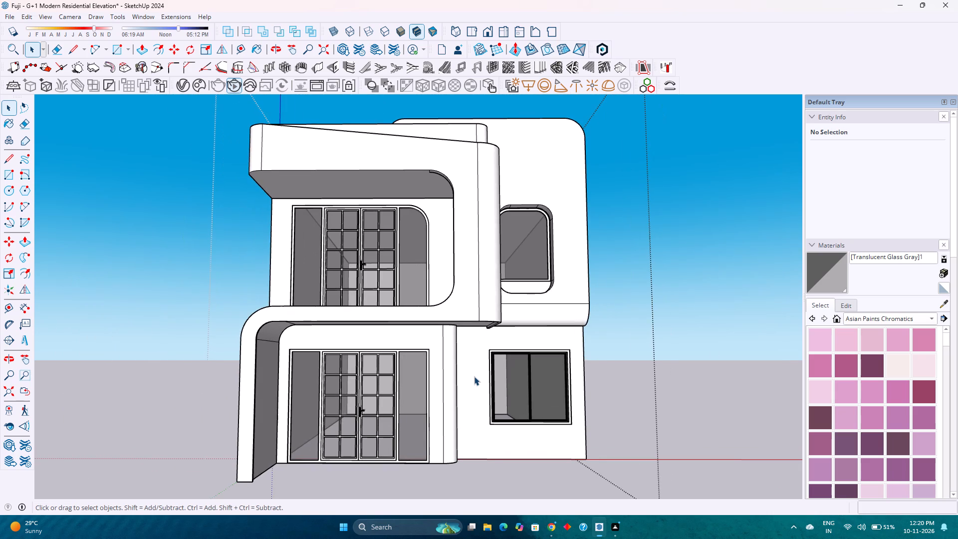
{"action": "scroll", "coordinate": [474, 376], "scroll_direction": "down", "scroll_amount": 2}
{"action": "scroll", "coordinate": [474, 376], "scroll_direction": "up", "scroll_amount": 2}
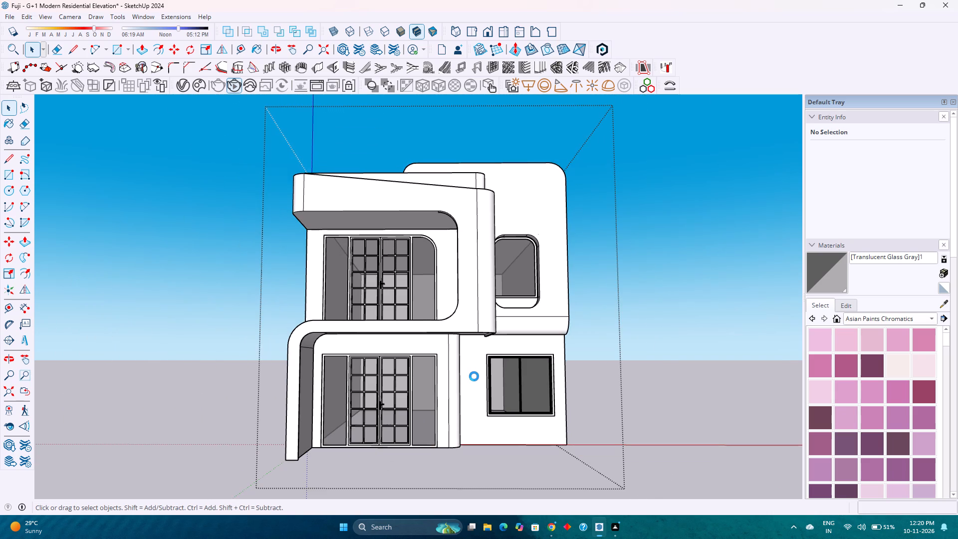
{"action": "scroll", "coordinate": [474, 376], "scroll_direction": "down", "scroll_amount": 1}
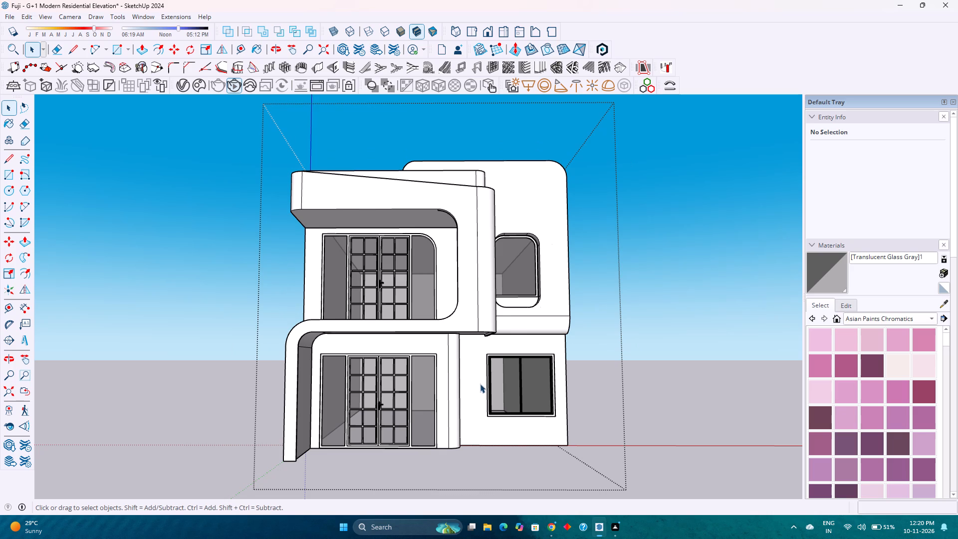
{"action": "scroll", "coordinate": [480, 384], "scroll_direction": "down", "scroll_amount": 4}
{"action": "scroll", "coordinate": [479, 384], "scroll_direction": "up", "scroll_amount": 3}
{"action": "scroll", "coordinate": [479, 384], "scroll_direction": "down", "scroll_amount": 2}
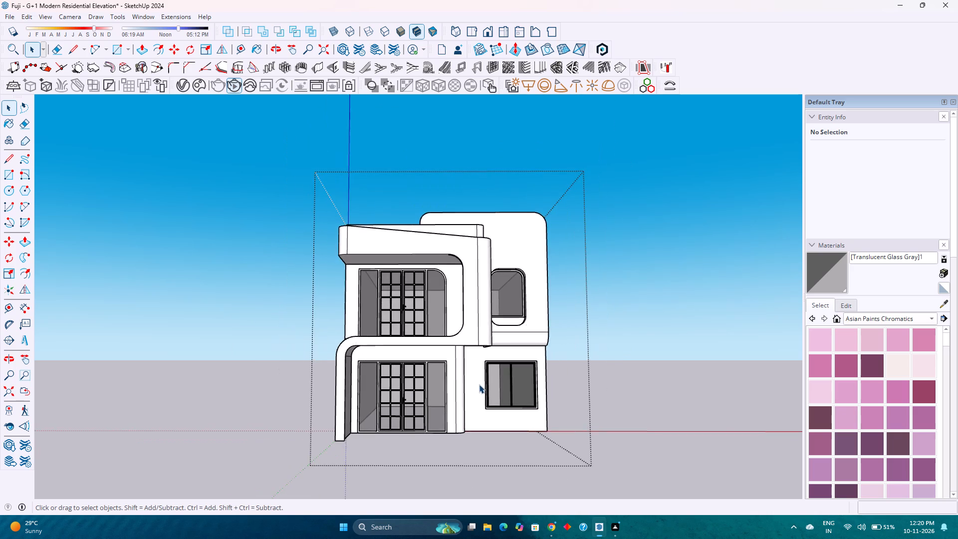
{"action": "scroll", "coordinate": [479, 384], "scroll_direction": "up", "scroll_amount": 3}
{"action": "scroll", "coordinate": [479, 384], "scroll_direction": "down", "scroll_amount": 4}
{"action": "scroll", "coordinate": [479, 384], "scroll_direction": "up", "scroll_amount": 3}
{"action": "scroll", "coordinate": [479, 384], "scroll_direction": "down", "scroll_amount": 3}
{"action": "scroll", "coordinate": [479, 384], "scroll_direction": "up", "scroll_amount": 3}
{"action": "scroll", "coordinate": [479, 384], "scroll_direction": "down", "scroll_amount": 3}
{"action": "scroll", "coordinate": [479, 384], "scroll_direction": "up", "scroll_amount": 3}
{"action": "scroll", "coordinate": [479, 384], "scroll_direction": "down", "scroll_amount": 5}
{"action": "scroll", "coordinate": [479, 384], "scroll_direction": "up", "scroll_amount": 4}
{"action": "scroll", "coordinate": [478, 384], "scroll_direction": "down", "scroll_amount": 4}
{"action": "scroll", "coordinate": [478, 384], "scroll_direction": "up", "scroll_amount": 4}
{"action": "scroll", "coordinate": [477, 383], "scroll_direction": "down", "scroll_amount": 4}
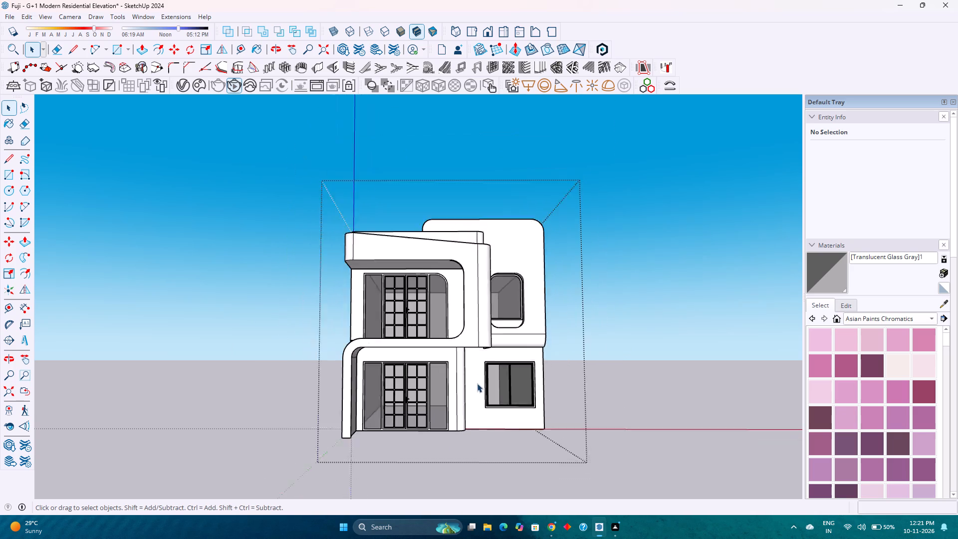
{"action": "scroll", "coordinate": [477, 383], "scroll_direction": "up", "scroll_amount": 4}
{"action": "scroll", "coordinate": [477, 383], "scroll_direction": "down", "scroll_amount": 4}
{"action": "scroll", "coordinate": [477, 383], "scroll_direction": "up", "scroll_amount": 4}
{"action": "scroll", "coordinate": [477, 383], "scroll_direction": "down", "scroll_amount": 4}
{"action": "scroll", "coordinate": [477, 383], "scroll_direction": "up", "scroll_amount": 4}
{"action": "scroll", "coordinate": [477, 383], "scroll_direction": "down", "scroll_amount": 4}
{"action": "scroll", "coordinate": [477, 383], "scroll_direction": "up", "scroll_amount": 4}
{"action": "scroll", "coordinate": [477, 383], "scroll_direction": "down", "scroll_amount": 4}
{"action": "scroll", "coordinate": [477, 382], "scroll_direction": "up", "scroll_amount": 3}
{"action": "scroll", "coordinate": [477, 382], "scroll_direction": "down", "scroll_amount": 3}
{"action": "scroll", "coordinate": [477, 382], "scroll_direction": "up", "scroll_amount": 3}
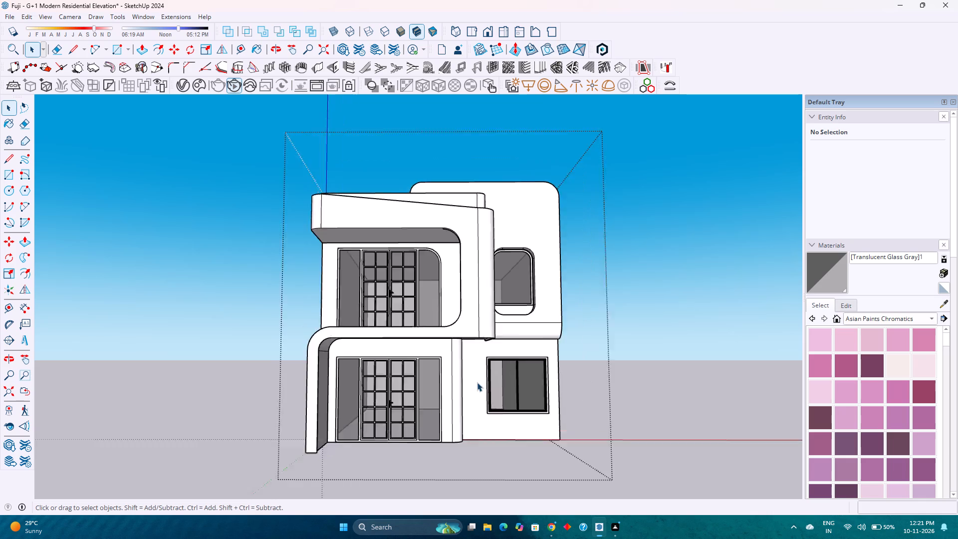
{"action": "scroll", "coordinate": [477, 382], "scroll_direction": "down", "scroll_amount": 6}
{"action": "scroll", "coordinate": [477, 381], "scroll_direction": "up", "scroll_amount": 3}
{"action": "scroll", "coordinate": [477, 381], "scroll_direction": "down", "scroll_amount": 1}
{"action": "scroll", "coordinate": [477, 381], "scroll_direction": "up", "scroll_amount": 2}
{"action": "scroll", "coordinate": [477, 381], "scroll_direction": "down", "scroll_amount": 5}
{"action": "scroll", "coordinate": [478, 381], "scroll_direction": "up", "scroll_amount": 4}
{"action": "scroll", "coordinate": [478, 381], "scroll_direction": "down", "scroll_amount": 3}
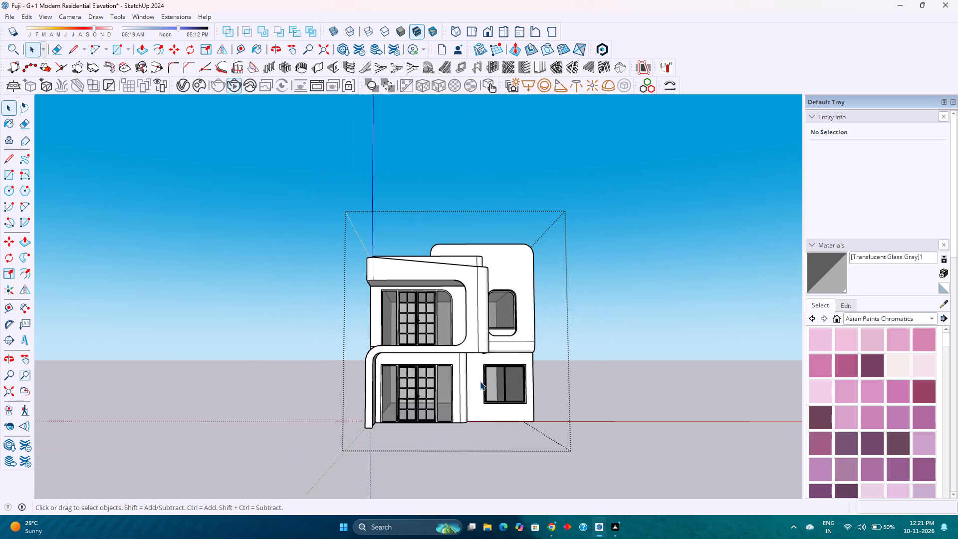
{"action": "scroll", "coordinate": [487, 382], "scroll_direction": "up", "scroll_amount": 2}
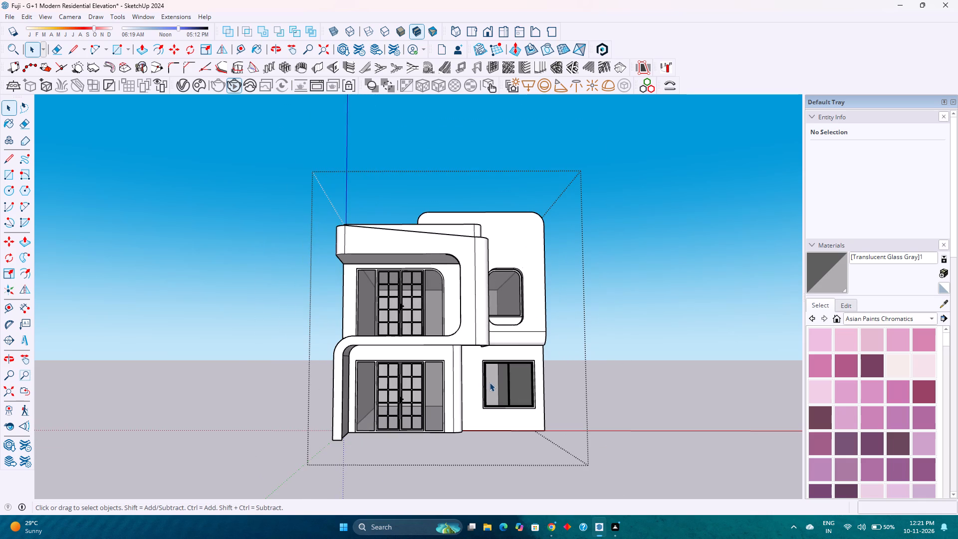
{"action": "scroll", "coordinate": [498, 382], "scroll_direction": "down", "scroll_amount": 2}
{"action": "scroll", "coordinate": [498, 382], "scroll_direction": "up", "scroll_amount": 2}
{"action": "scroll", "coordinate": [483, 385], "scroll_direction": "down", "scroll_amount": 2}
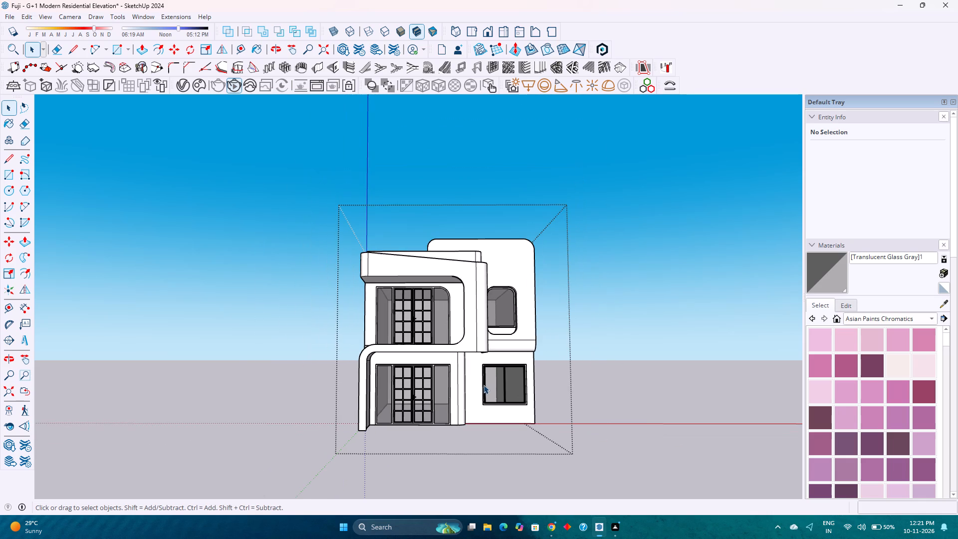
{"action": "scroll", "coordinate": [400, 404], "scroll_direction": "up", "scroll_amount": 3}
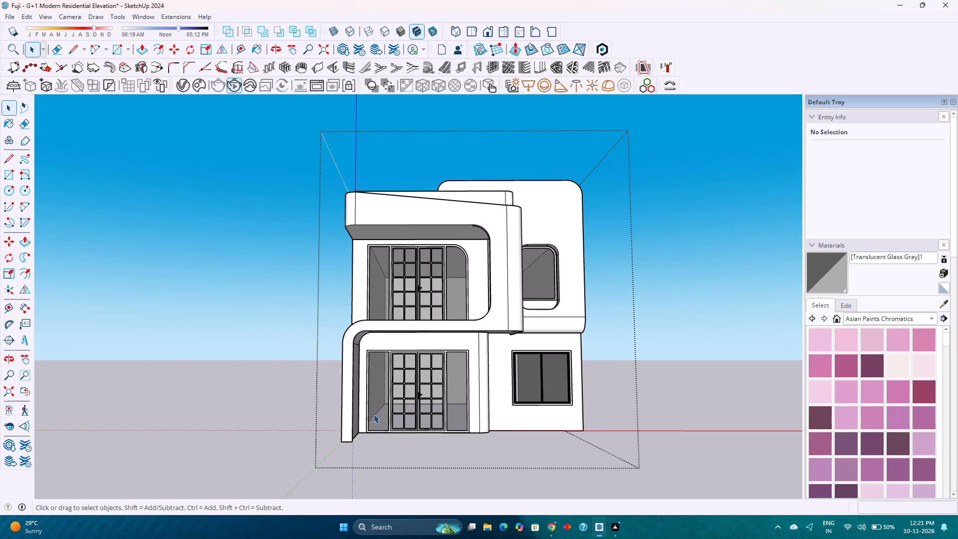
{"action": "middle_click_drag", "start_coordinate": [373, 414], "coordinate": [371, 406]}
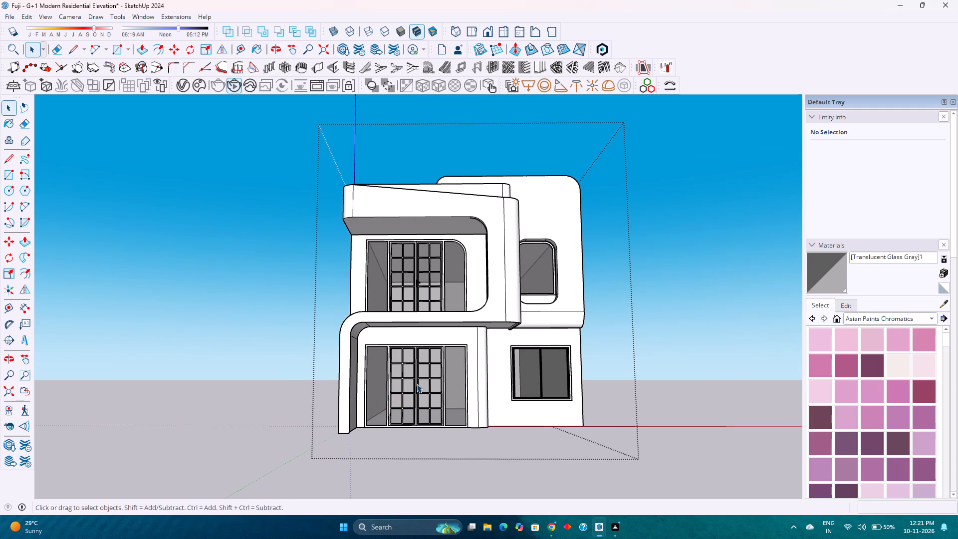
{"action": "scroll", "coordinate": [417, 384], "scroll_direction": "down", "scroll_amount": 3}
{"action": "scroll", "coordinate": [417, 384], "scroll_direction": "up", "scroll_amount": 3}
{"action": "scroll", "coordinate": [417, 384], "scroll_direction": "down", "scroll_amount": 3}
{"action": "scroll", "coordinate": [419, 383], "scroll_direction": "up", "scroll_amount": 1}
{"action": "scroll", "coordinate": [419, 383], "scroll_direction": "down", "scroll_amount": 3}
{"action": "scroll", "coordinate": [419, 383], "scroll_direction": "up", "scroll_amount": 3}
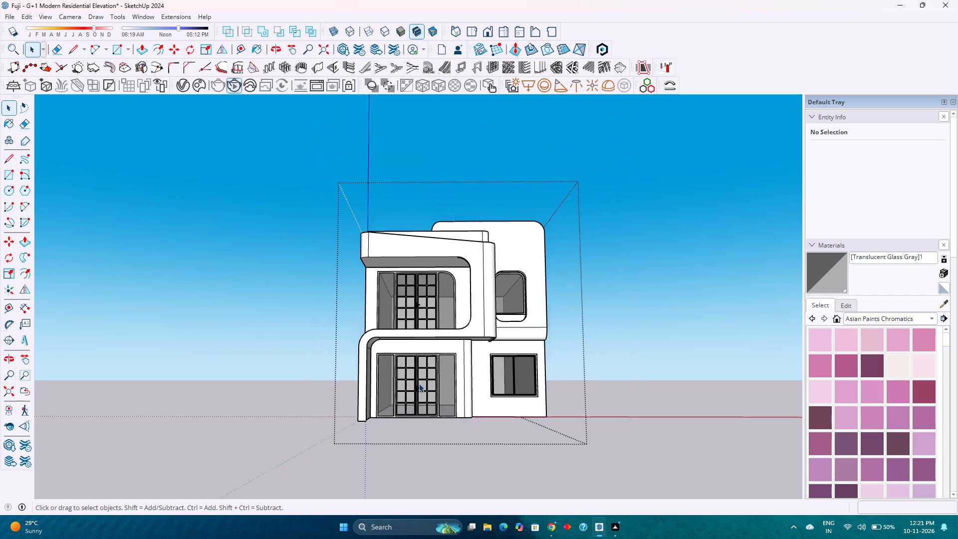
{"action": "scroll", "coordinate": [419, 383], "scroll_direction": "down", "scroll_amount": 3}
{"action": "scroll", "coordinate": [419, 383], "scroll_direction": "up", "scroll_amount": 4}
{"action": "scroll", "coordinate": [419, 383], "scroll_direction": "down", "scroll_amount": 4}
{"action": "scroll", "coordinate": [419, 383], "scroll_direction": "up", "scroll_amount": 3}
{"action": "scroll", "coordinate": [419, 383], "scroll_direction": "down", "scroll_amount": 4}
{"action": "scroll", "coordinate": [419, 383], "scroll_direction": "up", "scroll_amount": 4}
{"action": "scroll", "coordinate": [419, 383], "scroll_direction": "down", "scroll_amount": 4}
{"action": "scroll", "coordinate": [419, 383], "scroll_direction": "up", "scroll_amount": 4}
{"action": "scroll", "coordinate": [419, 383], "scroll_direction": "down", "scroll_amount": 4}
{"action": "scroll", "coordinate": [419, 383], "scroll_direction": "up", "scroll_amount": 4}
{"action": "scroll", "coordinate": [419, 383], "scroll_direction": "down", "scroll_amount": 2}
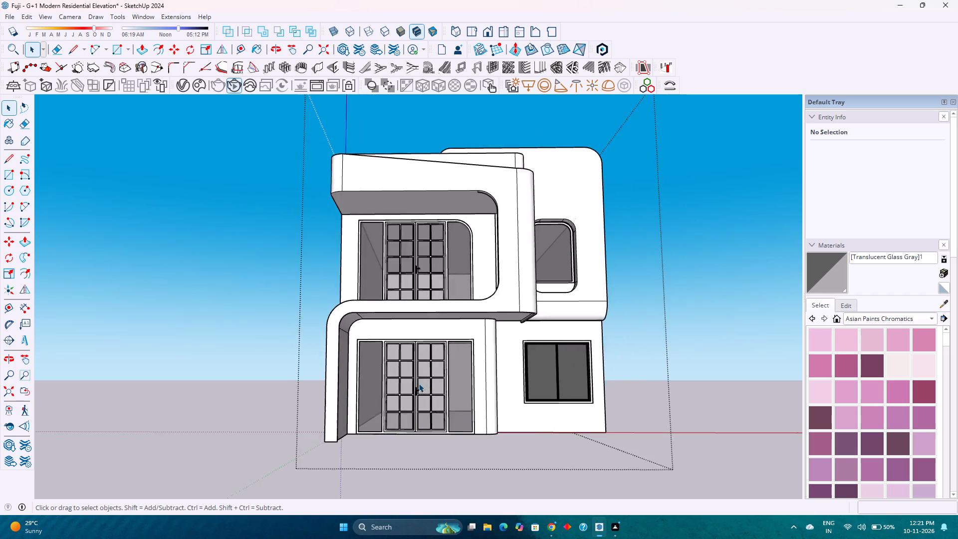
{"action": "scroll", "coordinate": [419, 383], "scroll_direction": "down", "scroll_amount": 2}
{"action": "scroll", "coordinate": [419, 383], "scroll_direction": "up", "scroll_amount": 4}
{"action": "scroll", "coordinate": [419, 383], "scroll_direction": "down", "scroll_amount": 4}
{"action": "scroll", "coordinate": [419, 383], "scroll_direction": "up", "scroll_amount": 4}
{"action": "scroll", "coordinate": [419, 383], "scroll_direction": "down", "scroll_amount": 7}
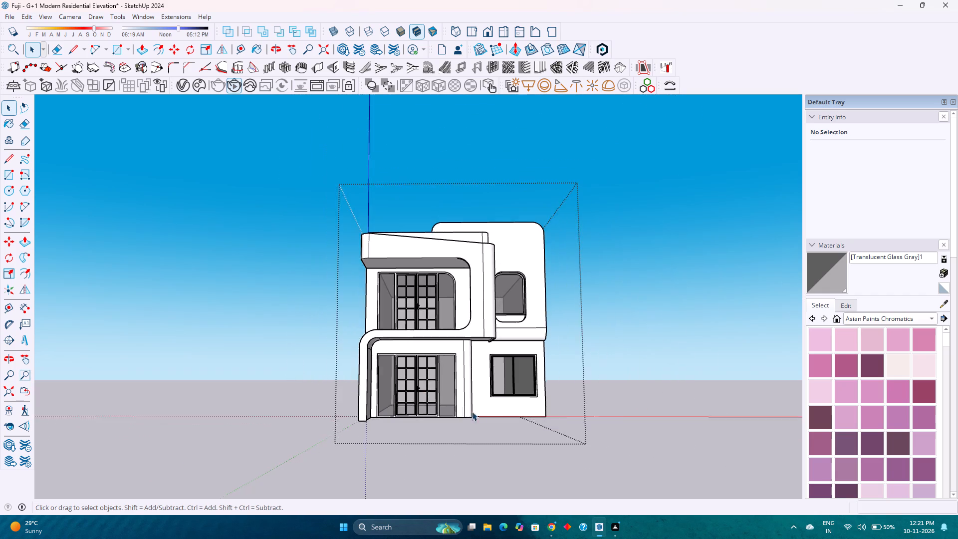
Draw a 23' by 42' horizontal rectangle across the underside of the ground floor, from its open rear corner to the diagonally opposite front corner.
{"action": "scroll", "coordinate": [480, 415], "scroll_direction": "up", "scroll_amount": 8}
{"action": "middle_click_drag", "start_coordinate": [469, 412], "coordinate": [551, 340]}
{"action": "middle_click_drag", "start_coordinate": [551, 340], "coordinate": [557, 336]}
{"action": "middle_click_drag", "start_coordinate": [557, 336], "coordinate": [579, 324]}
{"action": "scroll", "coordinate": [559, 352], "scroll_direction": "down", "scroll_amount": 3}
{"action": "middle_click_drag", "start_coordinate": [470, 400], "coordinate": [539, 324]}
{"action": "scroll", "coordinate": [542, 324], "scroll_direction": "down", "scroll_amount": 9}
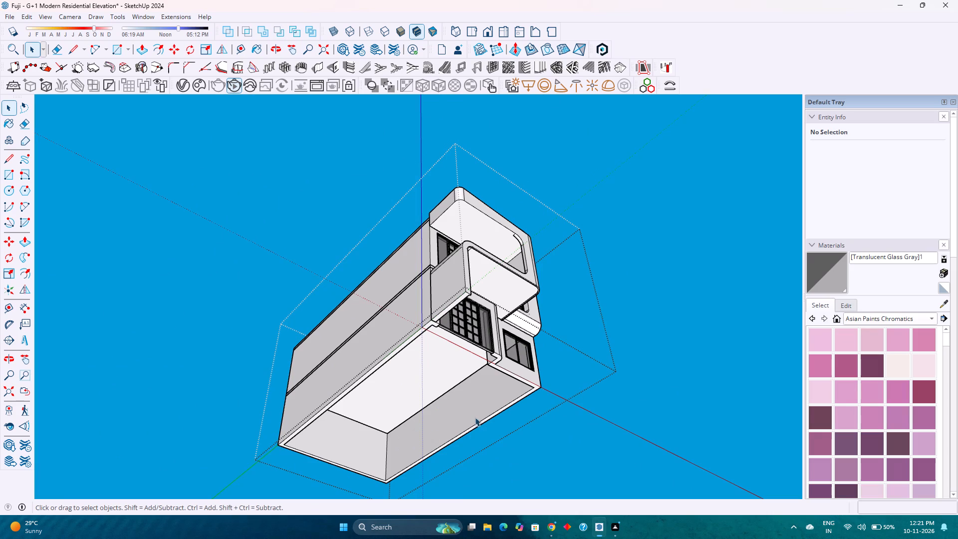
{"action": "left_click", "coordinate": [482, 421]}
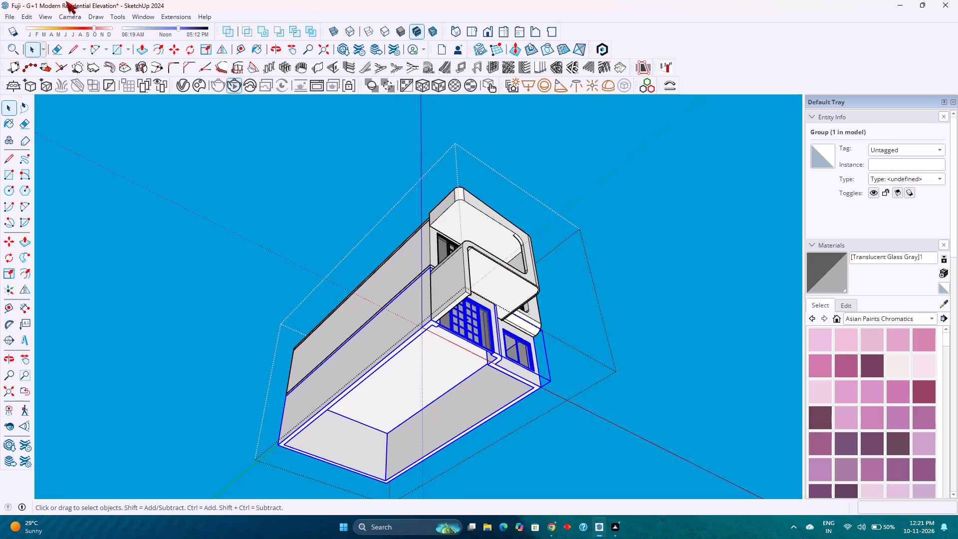
{"action": "left_click", "coordinate": [117, 46]}
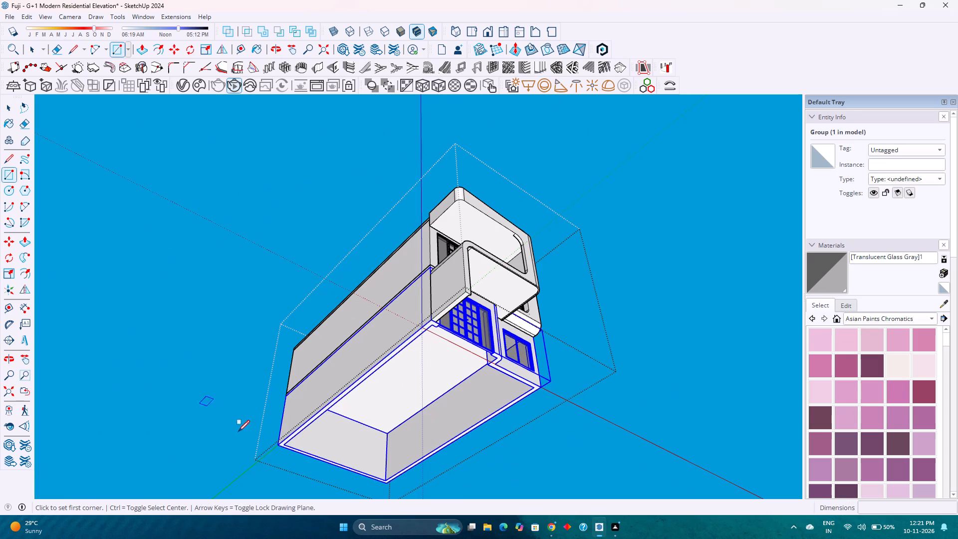
{"action": "scroll", "coordinate": [279, 453], "scroll_direction": "up", "scroll_amount": 13}
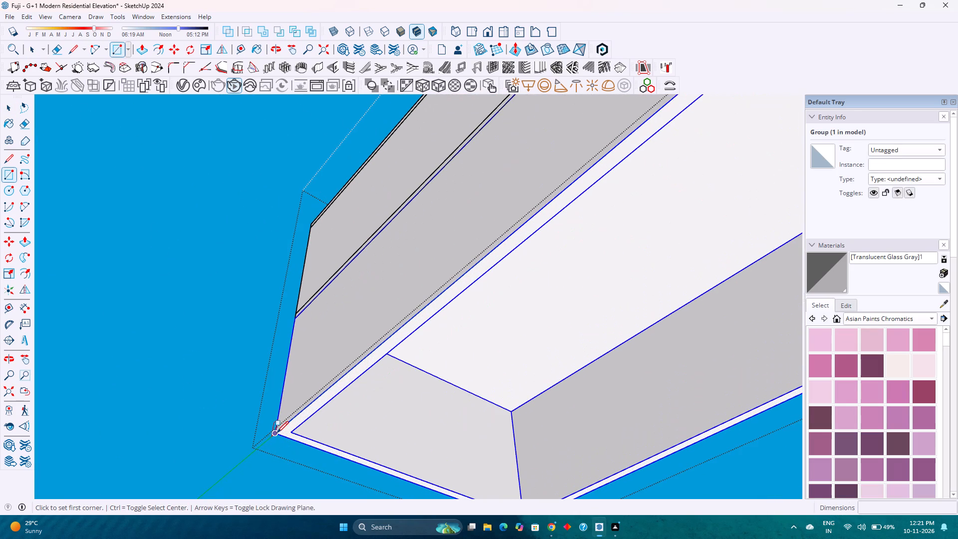
{"action": "left_click", "coordinate": [277, 431]}
{"action": "scroll", "coordinate": [277, 431], "scroll_direction": "down", "scroll_amount": 12}
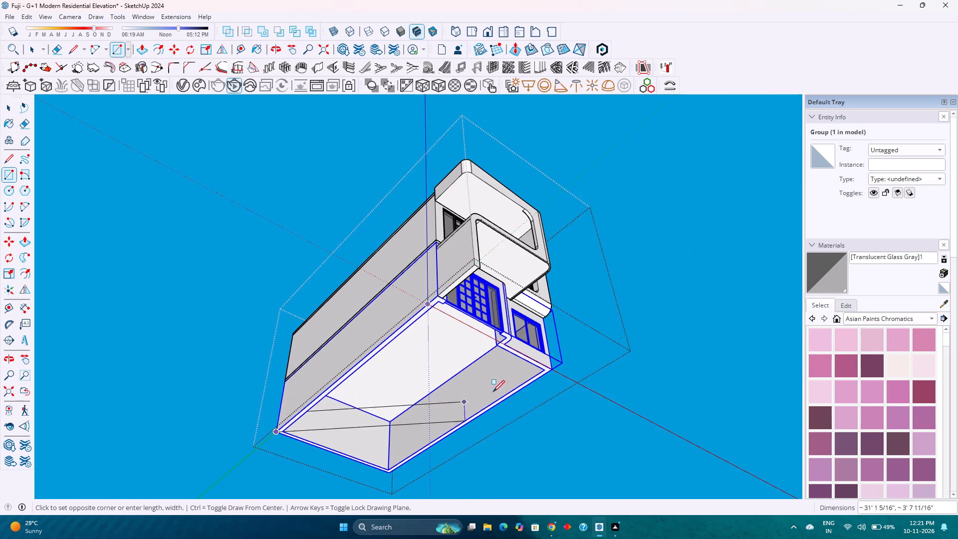
{"action": "scroll", "coordinate": [551, 365], "scroll_direction": "up", "scroll_amount": 7}
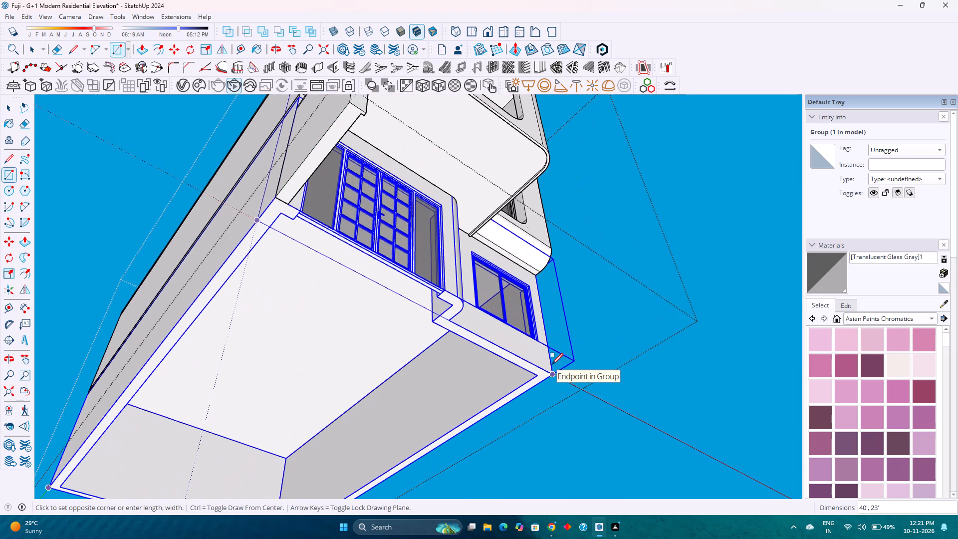
{"action": "key", "text": "Escape"}
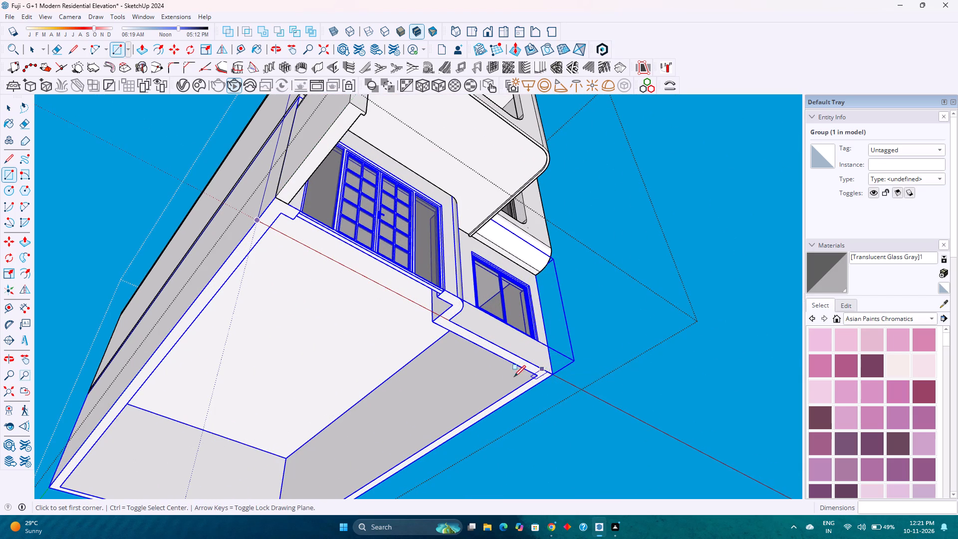
{"action": "scroll", "coordinate": [446, 369], "scroll_direction": "down", "scroll_amount": 2}
{"action": "middle_click_drag", "start_coordinate": [354, 430], "coordinate": [410, 355], "text": "shift"}
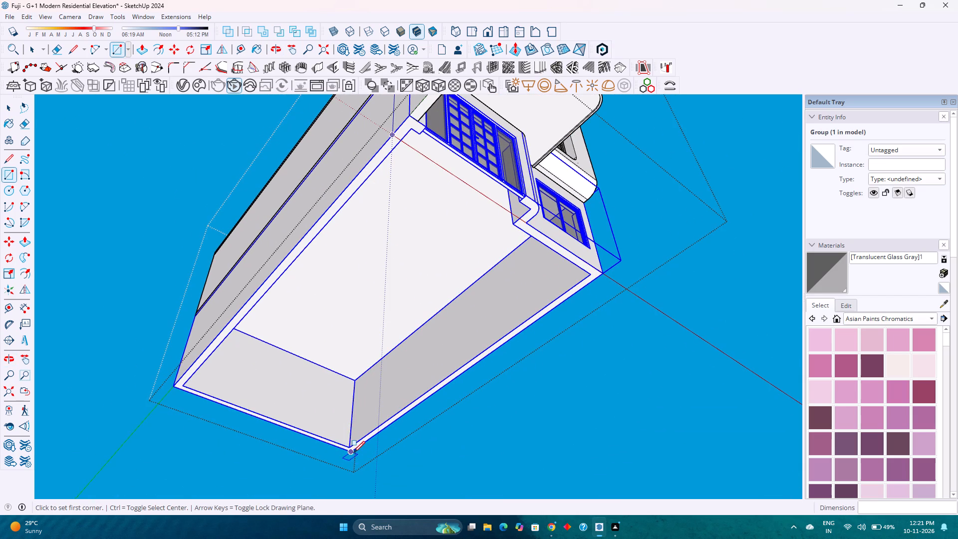
{"action": "left_click", "coordinate": [353, 453]}
{"action": "key", "text": "Up"}
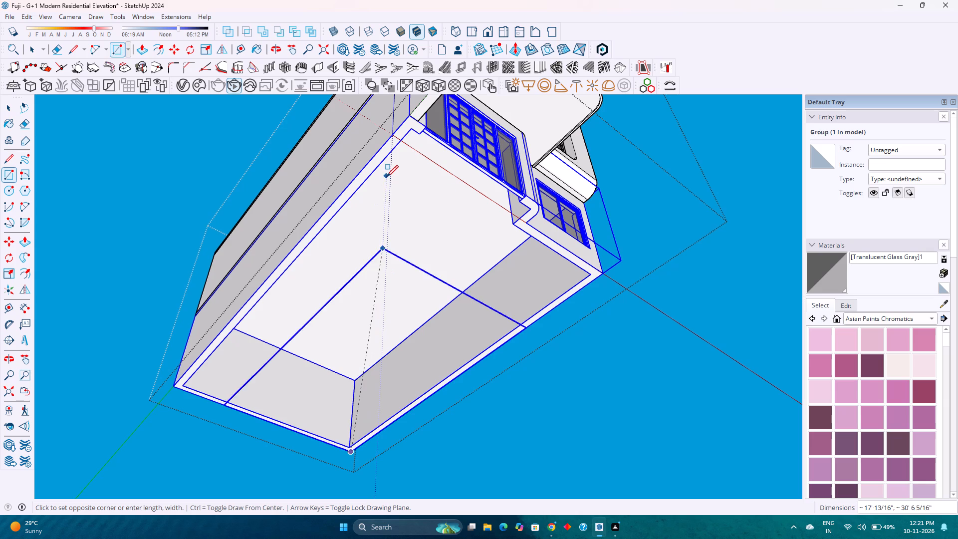
{"action": "left_click", "coordinate": [408, 116]}
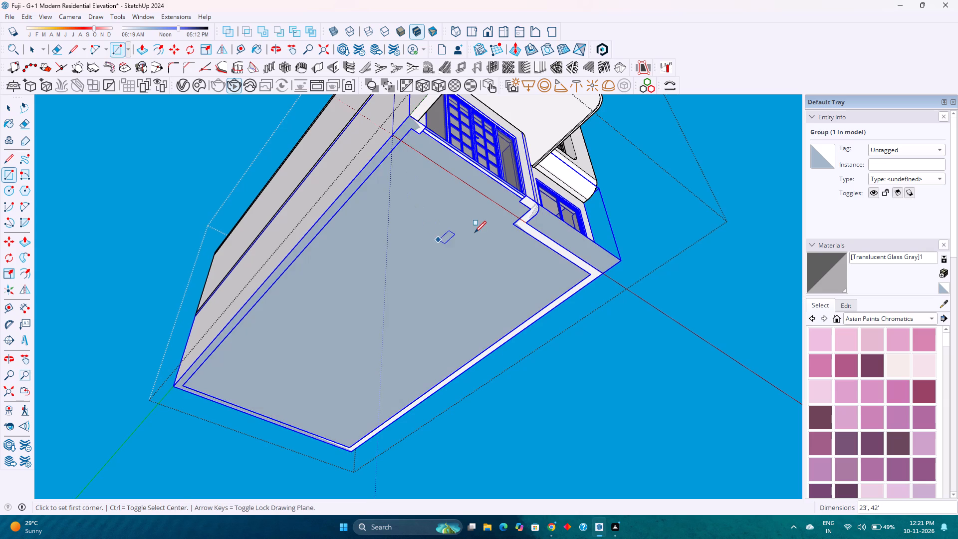
Make the base rectangle's face and its edges into a group.
{"action": "key", "text": "space"}
{"action": "double_click", "coordinate": [450, 246]}
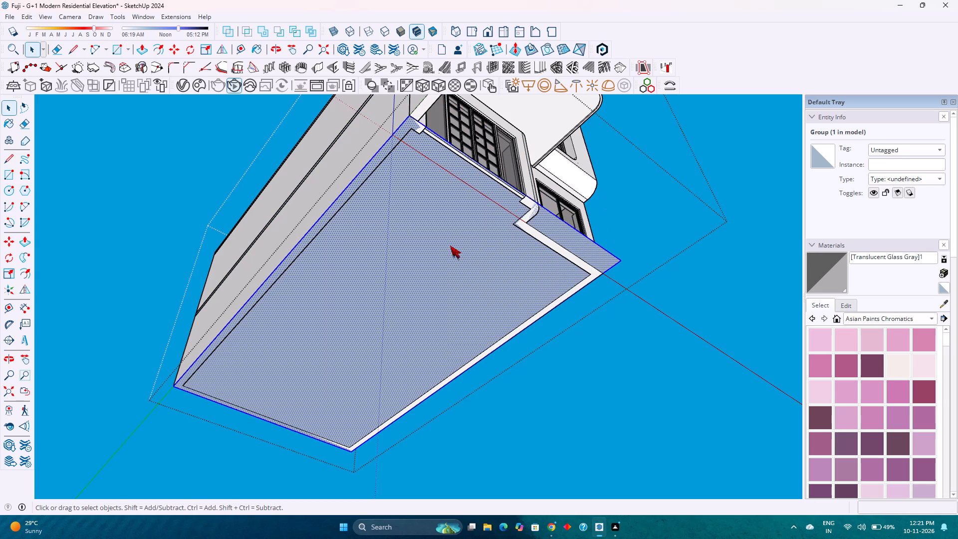
{"action": "right_click", "coordinate": [450, 246]}
{"action": "left_click", "coordinate": [504, 341]}
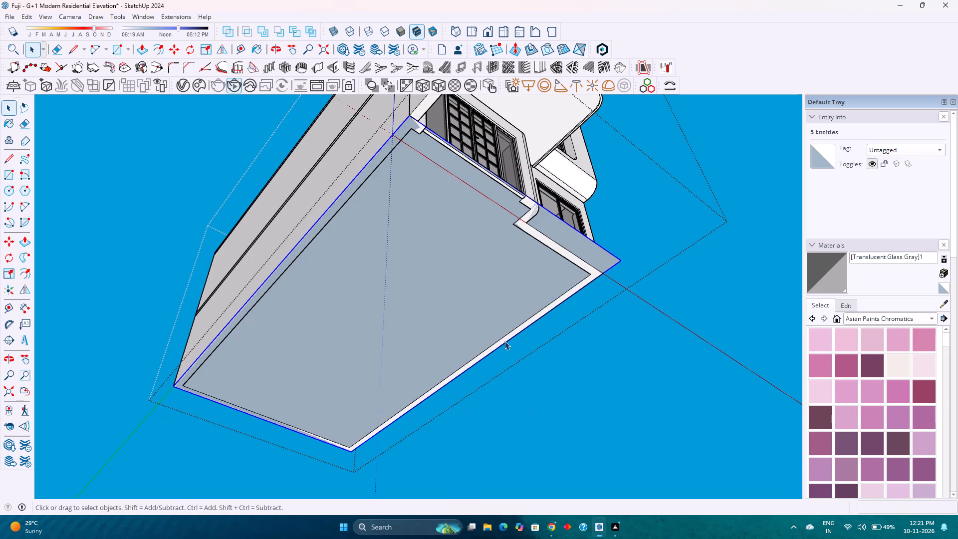
Push/Pull the rectangle face inside its group by 6" to form the base slab.
{"action": "double_click", "coordinate": [427, 283]}
{"action": "key", "text": "p"}
{"action": "left_click", "coordinate": [426, 281]}
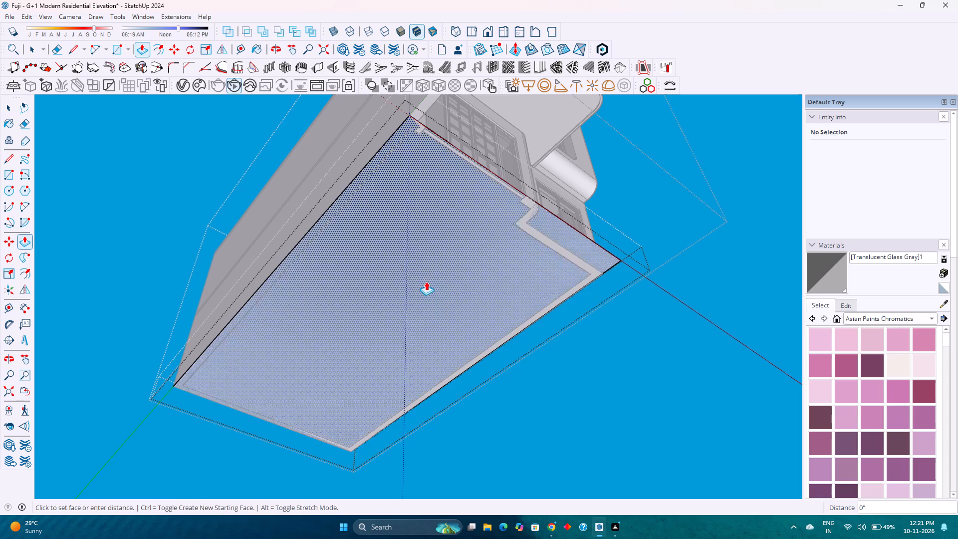
{"action": "key", "text": "6"}
{"action": "key", "text": "Return"}
Extend the base slab's front face outward 7' to align with the front of the projecting side wall.
{"action": "middle_click_drag", "start_coordinate": [446, 266], "coordinate": [422, 351]}
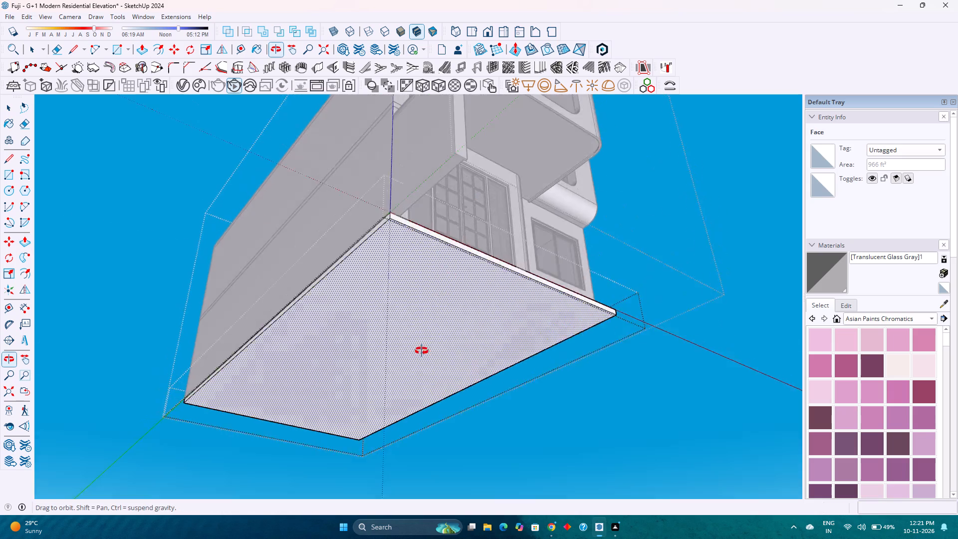
{"action": "middle_click_drag", "start_coordinate": [422, 351], "coordinate": [392, 385]}
{"action": "scroll", "coordinate": [403, 358], "scroll_direction": "down", "scroll_amount": 3}
{"action": "middle_click_drag", "start_coordinate": [405, 343], "coordinate": [416, 298], "text": "shift"}
{"action": "middle_click_drag", "start_coordinate": [424, 291], "coordinate": [379, 428]}
{"action": "middle_click_drag", "start_coordinate": [395, 431], "coordinate": [386, 347], "text": "shift"}
{"action": "scroll", "coordinate": [390, 369], "scroll_direction": "up", "scroll_amount": 6}
{"action": "left_click", "coordinate": [363, 342]}
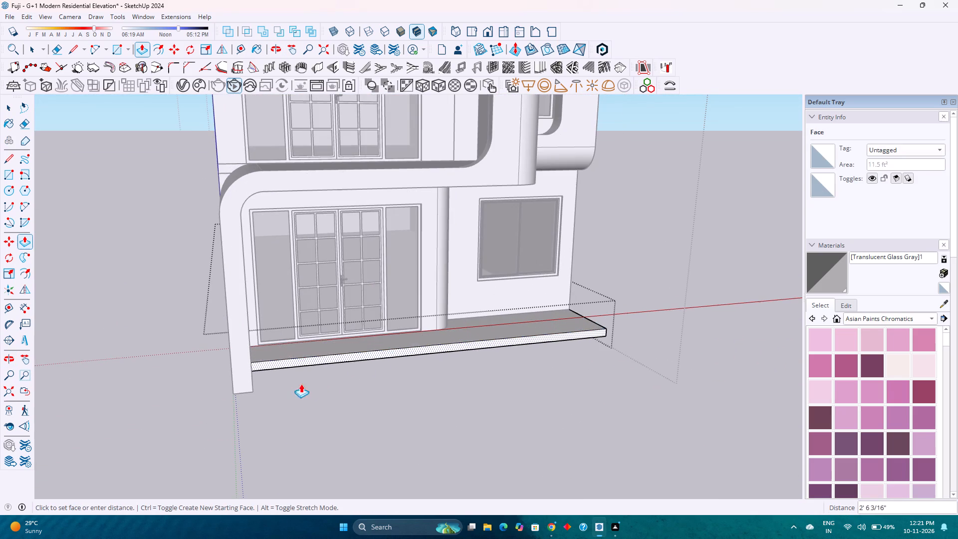
{"action": "left_click", "coordinate": [247, 391]}
Thicken the base slab by pulling its bottom face down a further 6".
{"action": "middle_click_drag", "start_coordinate": [249, 397], "coordinate": [361, 289]}
{"action": "scroll", "coordinate": [436, 297], "scroll_direction": "down", "scroll_amount": 2}
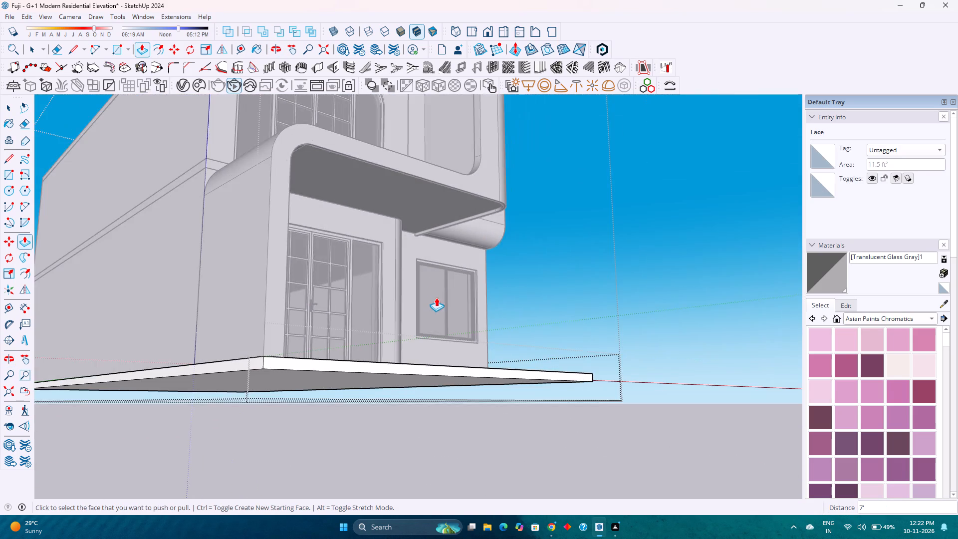
{"action": "left_click", "coordinate": [330, 360]}
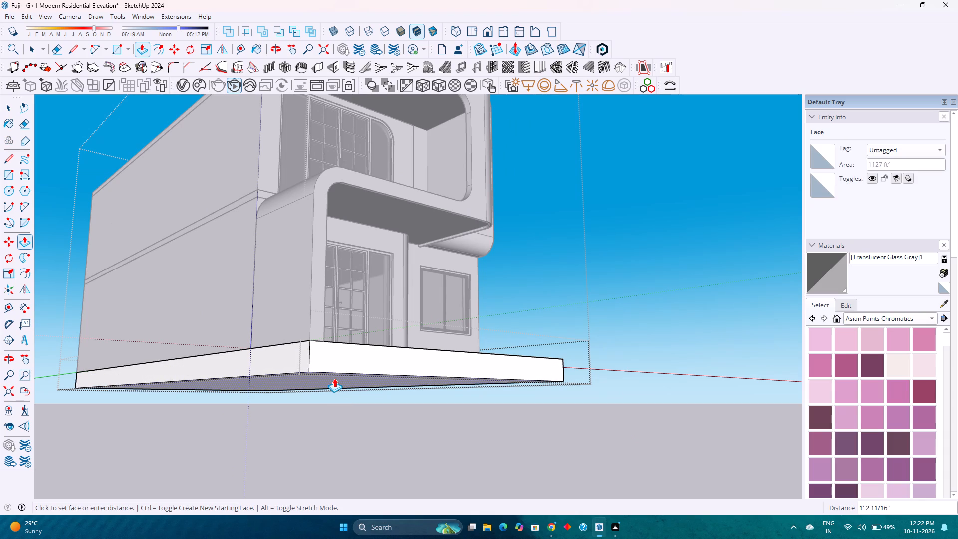
{"action": "key", "text": "6"}
{"action": "key", "text": "Return"}
{"action": "key", "text": "space"}
{"action": "scroll", "coordinate": [340, 364], "scroll_direction": "up", "scroll_amount": 3}
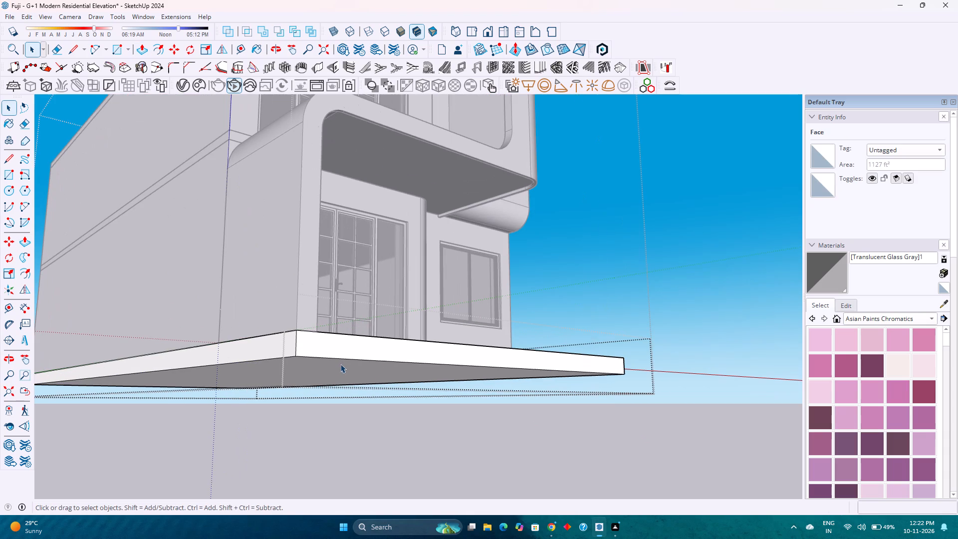
Copy the slab's lower front edge up 6" to its midheight, dividing the front face into two strips.
{"action": "left_click", "coordinate": [342, 358]}
{"action": "key", "text": "m"}
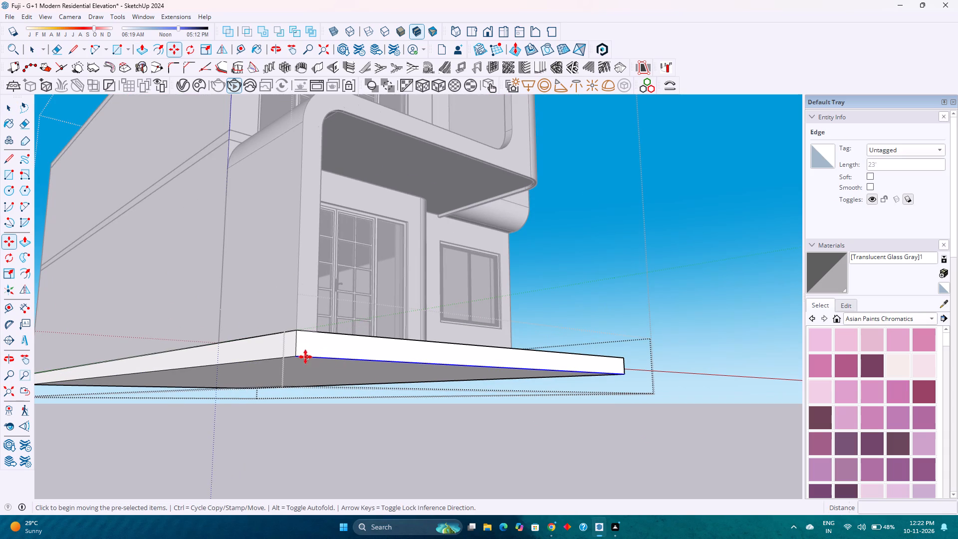
{"action": "left_click", "coordinate": [295, 356]}
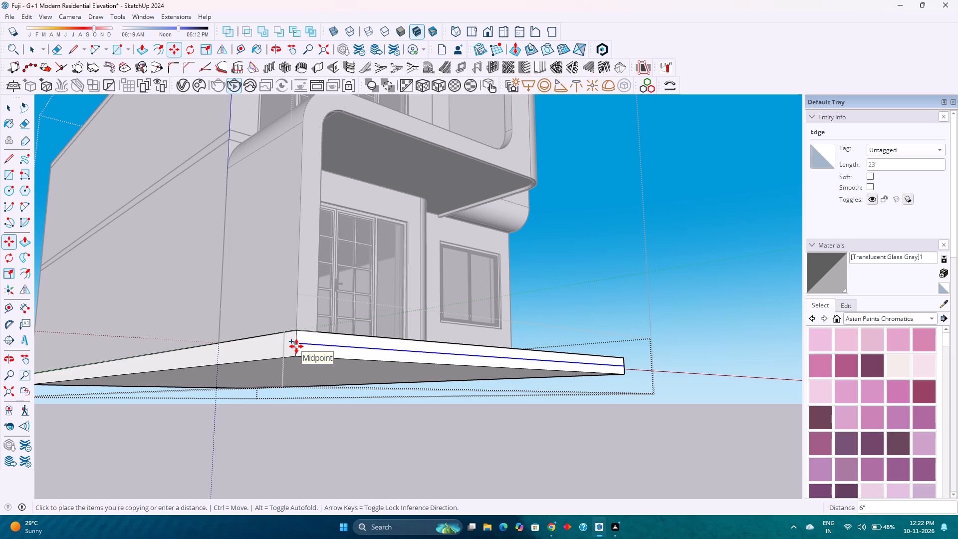
{"action": "left_click", "coordinate": [296, 346]}
Push/Pull the lower strip of the slab's front face outward 1' to form a front step.
{"action": "key", "text": "p"}
{"action": "left_click", "coordinate": [337, 351]}
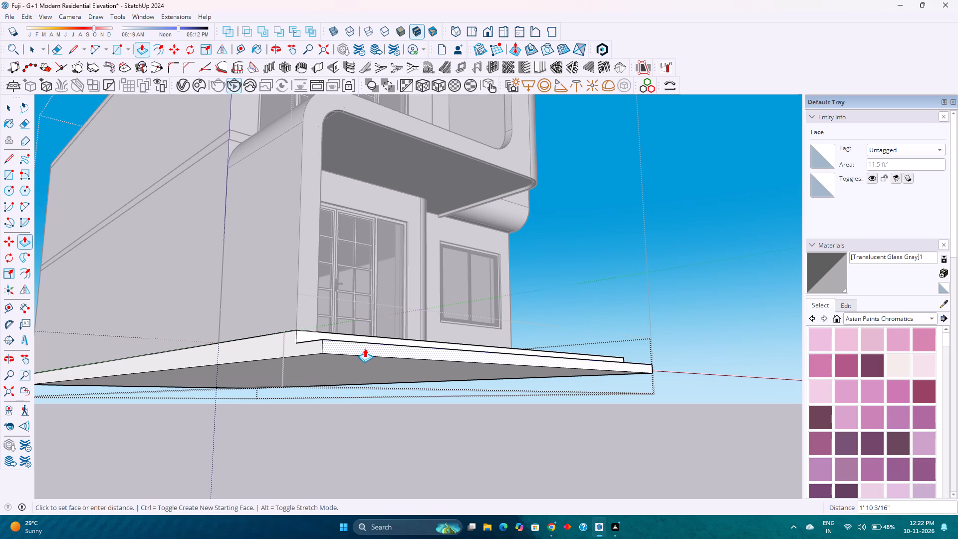
{"action": "type", "text": "1'"}
{"action": "key", "text": "Return"}
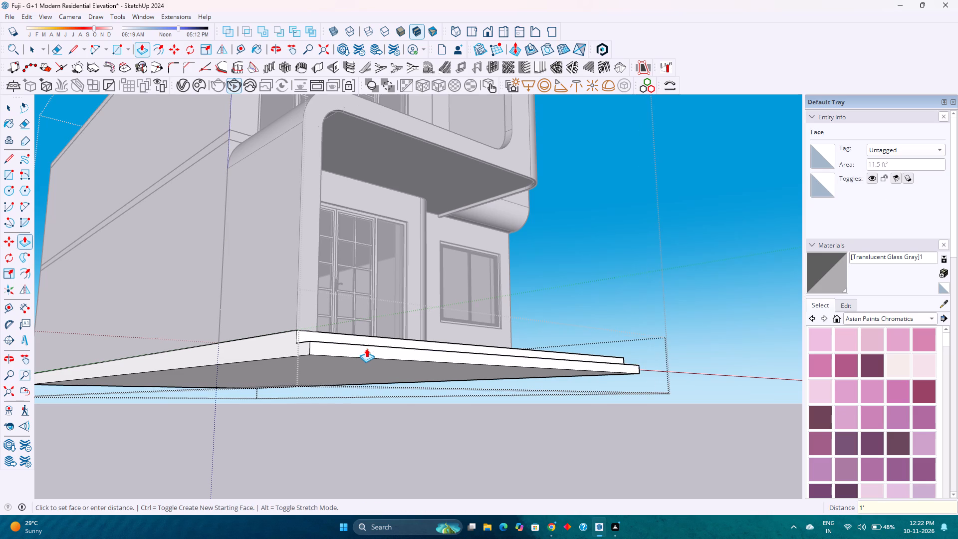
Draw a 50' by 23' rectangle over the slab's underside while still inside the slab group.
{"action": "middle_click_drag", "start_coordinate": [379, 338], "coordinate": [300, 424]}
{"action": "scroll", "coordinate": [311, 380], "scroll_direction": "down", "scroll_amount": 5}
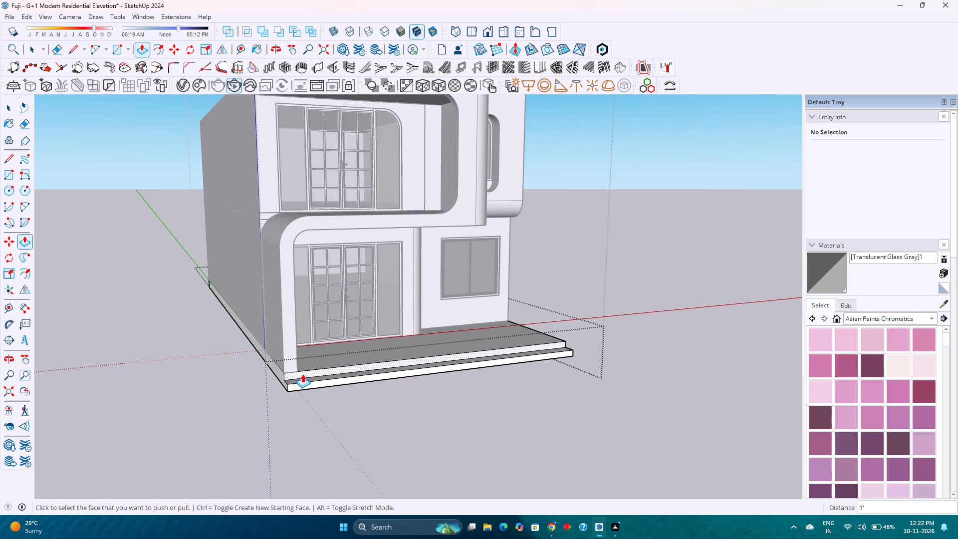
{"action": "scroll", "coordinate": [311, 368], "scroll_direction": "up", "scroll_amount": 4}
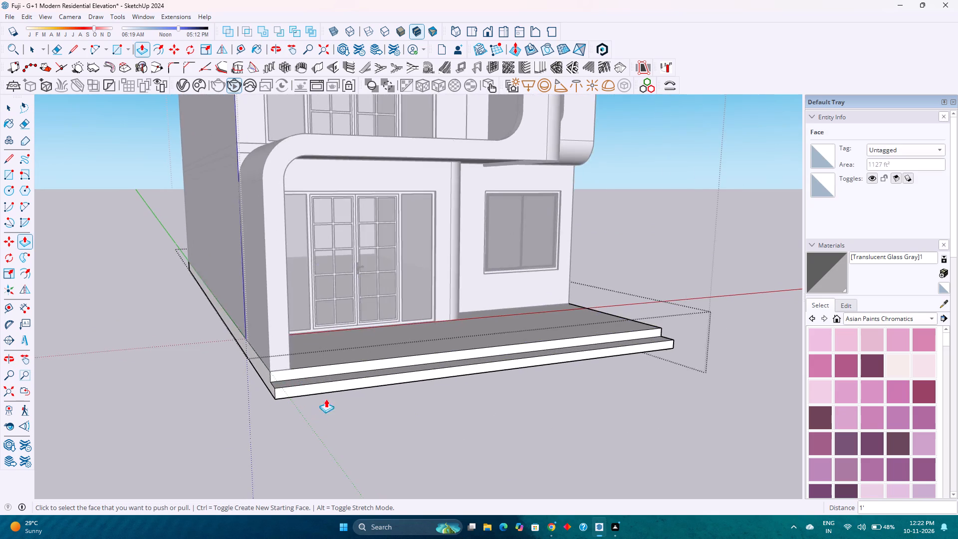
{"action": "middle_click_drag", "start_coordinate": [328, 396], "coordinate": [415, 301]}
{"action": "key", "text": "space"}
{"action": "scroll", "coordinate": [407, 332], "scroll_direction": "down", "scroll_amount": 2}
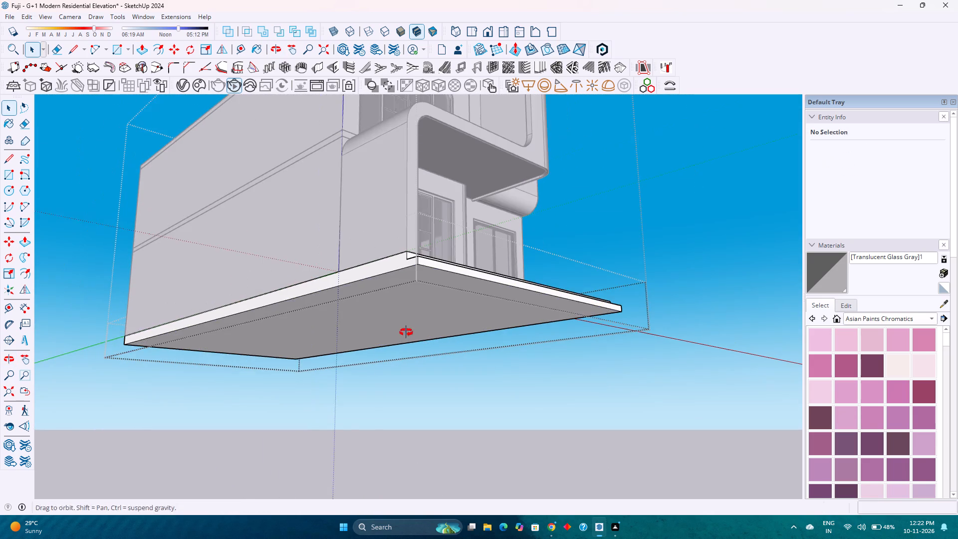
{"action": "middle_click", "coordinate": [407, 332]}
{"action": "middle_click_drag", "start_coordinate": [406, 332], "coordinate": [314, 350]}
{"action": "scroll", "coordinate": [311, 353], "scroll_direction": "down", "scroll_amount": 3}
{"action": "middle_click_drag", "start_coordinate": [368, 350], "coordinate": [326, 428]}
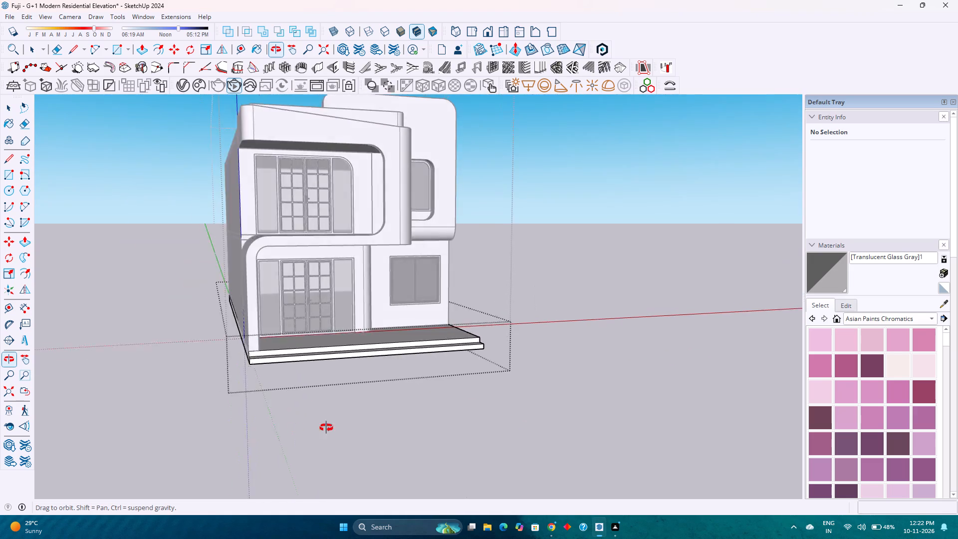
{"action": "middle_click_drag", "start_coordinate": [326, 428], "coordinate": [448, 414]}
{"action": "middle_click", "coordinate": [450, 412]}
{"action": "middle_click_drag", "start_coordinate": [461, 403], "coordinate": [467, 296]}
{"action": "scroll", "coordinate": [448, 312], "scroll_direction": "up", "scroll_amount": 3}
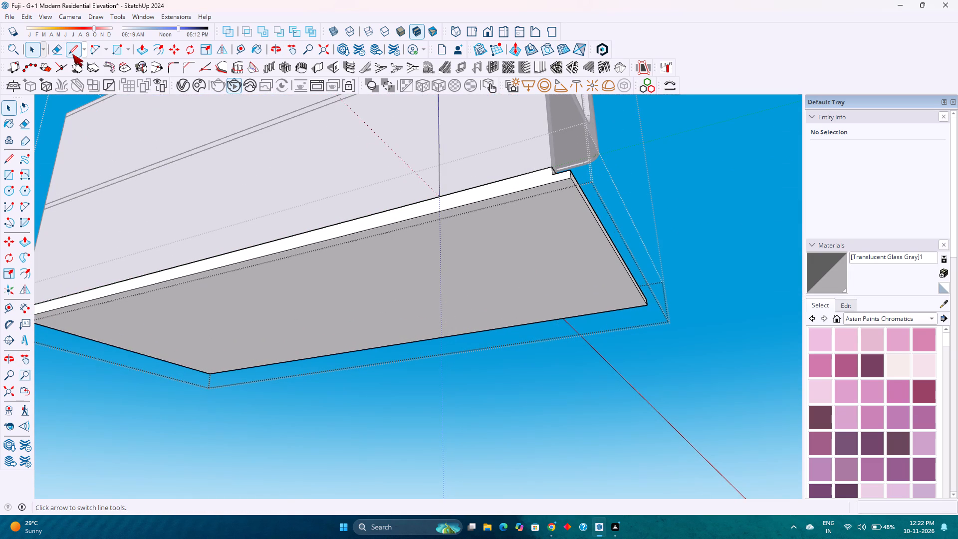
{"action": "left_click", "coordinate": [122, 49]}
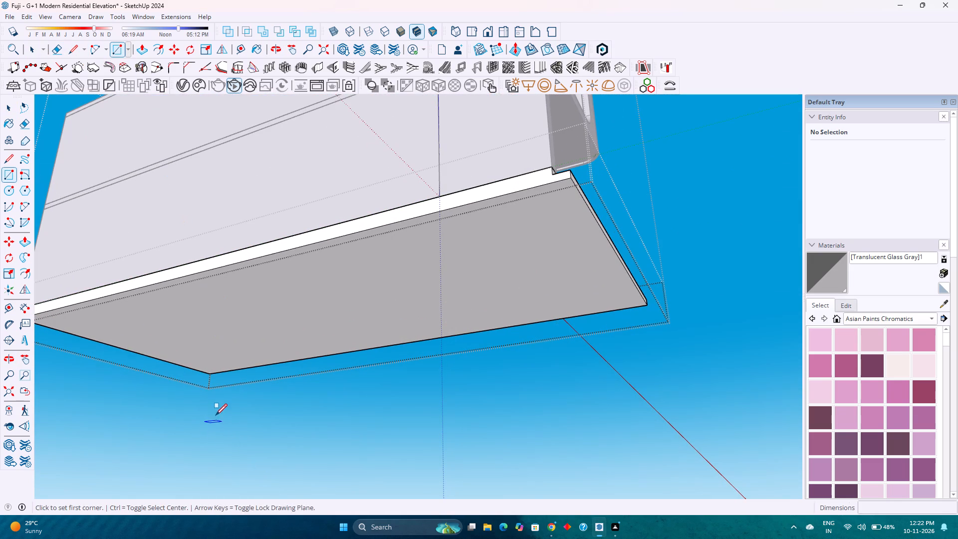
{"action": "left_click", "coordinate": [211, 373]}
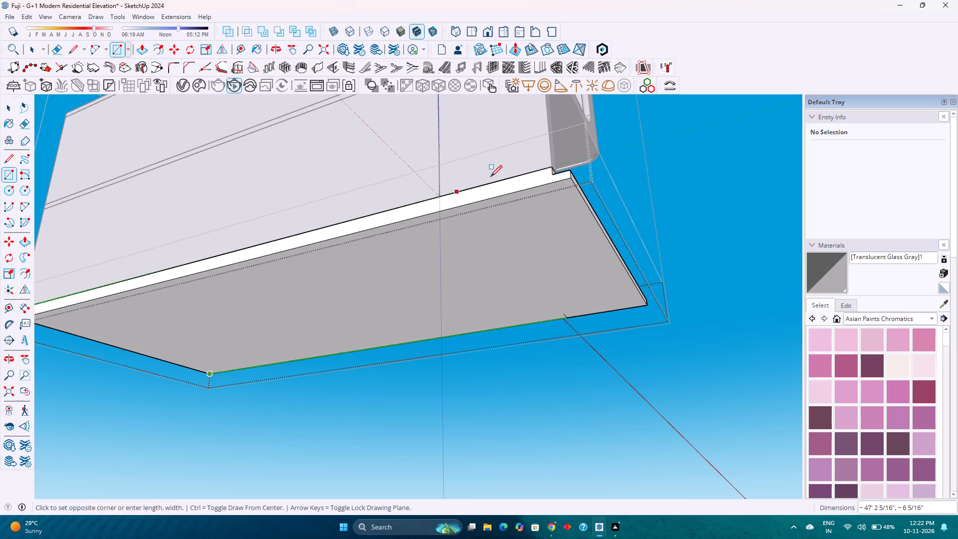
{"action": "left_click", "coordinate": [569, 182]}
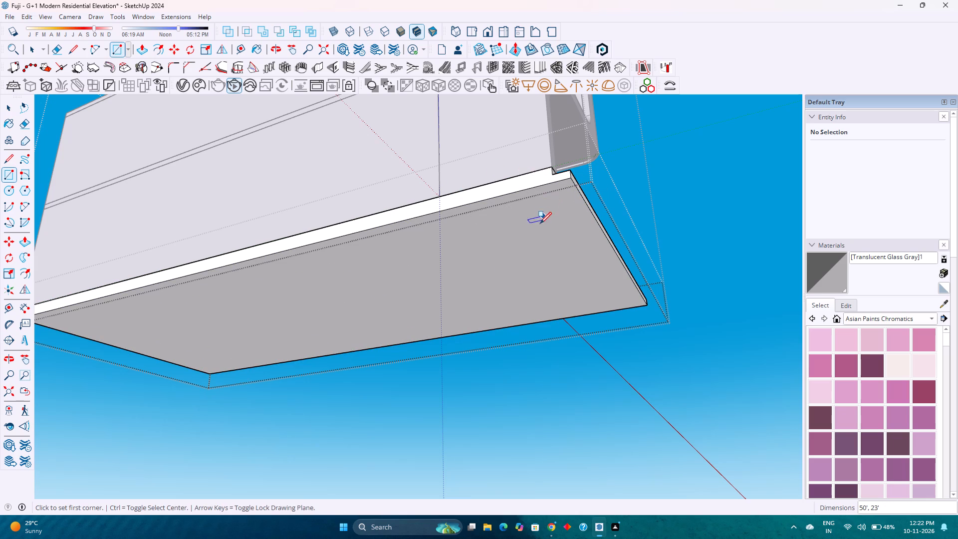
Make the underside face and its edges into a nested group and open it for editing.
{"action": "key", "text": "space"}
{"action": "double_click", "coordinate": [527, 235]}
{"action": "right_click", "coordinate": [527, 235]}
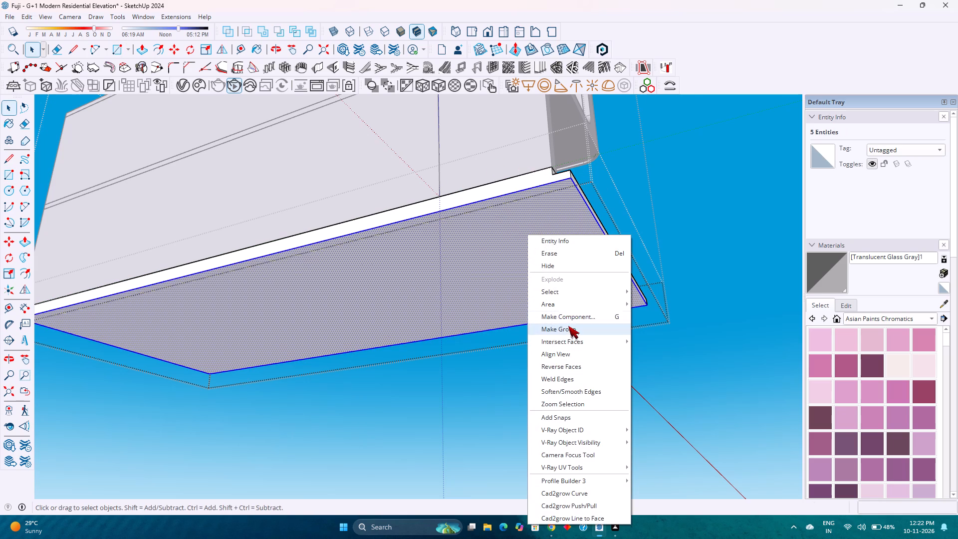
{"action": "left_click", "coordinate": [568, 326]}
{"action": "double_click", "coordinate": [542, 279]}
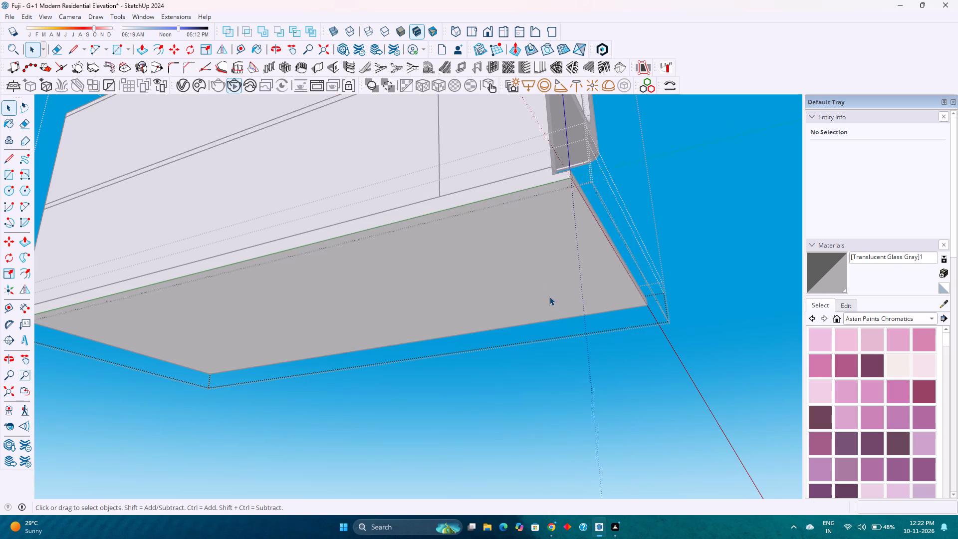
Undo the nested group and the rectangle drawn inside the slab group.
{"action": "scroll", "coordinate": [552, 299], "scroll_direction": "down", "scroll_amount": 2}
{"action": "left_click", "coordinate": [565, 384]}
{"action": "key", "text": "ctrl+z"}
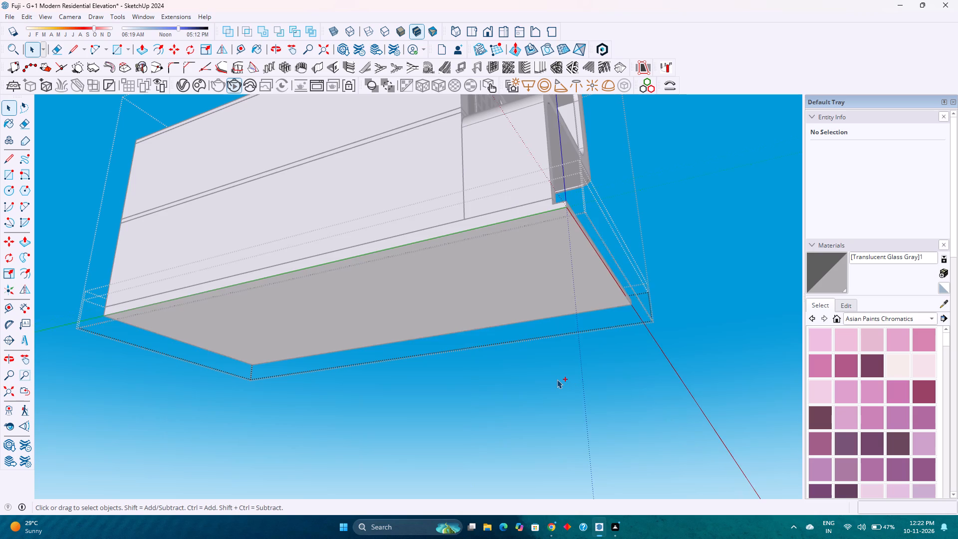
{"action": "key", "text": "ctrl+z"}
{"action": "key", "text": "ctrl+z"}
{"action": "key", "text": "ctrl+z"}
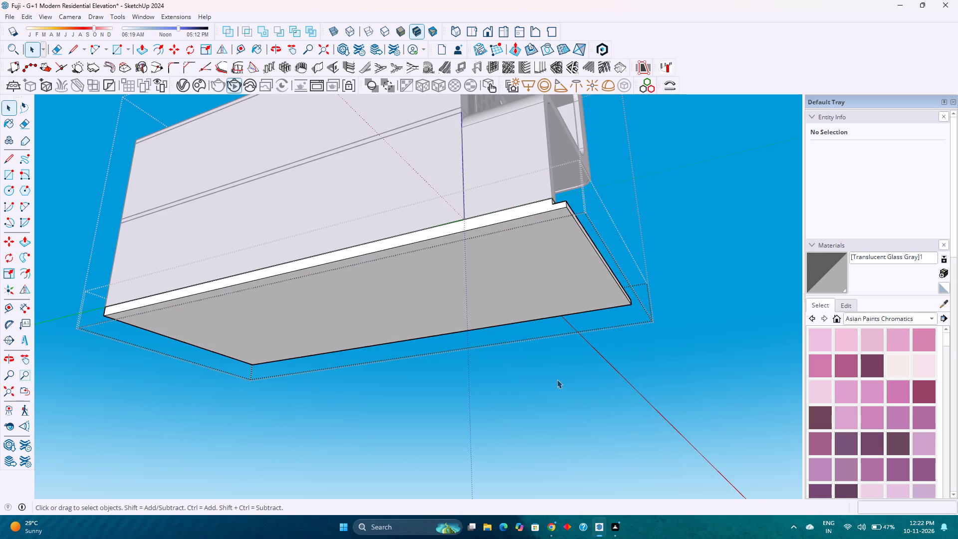
Outside the slab group, draw a 50' by 23' rectangle from corner to corner of the slab's underside.
{"action": "left_click", "coordinate": [557, 379]}
{"action": "left_click", "coordinate": [528, 301]}
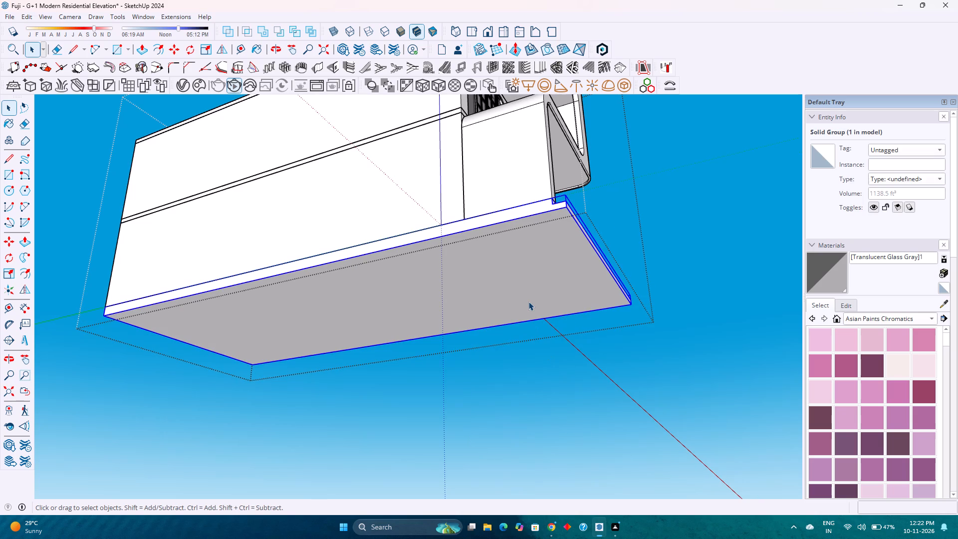
{"action": "key", "text": "r"}
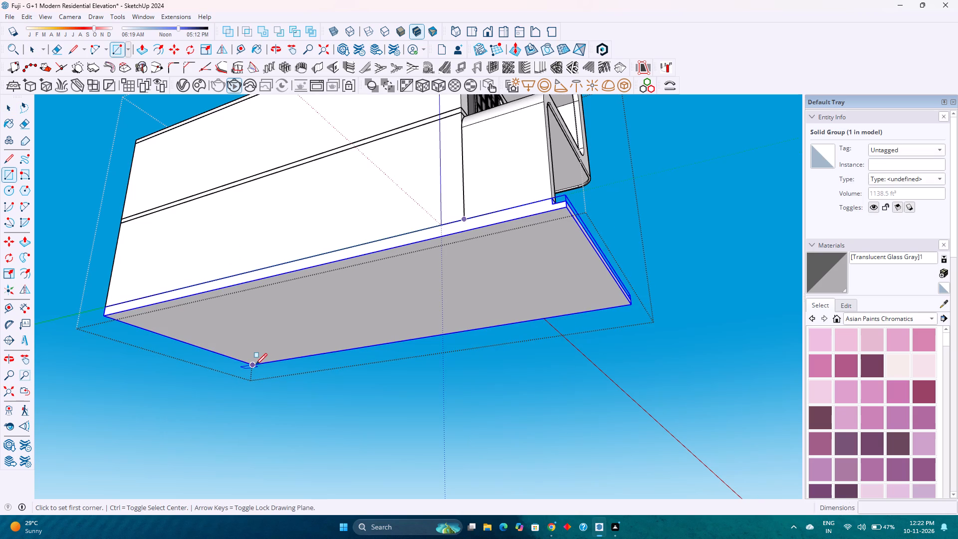
{"action": "left_click", "coordinate": [252, 364]}
{"action": "left_click", "coordinate": [563, 207]}
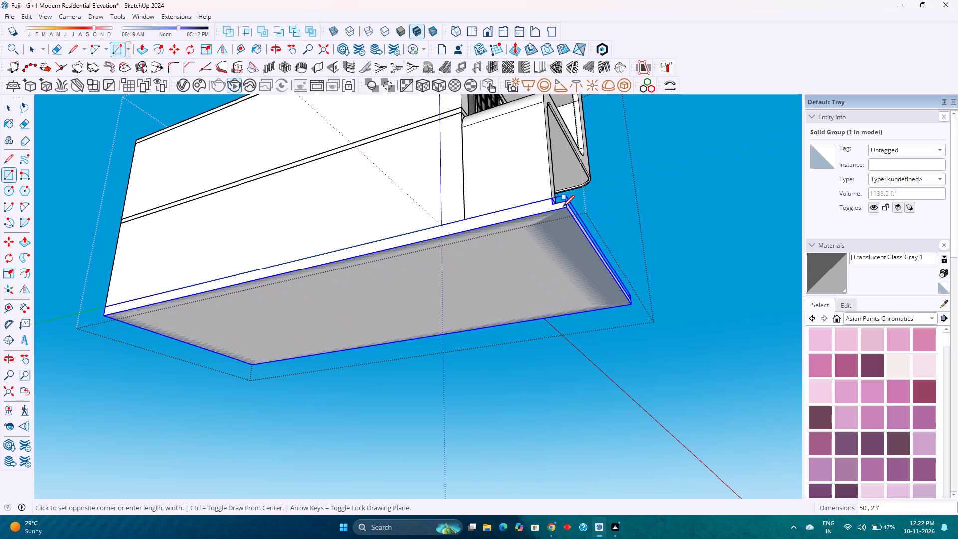
Make the underside rectangle's face and edges into a separate group.
{"action": "key", "text": "space"}
{"action": "double_click", "coordinate": [492, 281]}
{"action": "right_click", "coordinate": [492, 281]}
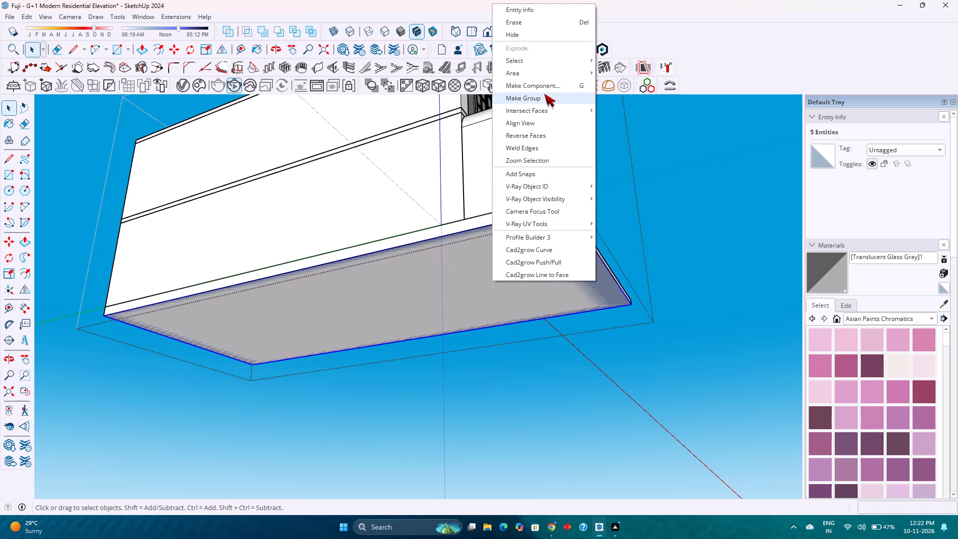
{"action": "left_click", "coordinate": [544, 94]}
Inside the new group, Push/Pull the rectangle face down 6" to form a lower plinth slab.
{"action": "double_click", "coordinate": [503, 247]}
{"action": "key", "text": "p"}
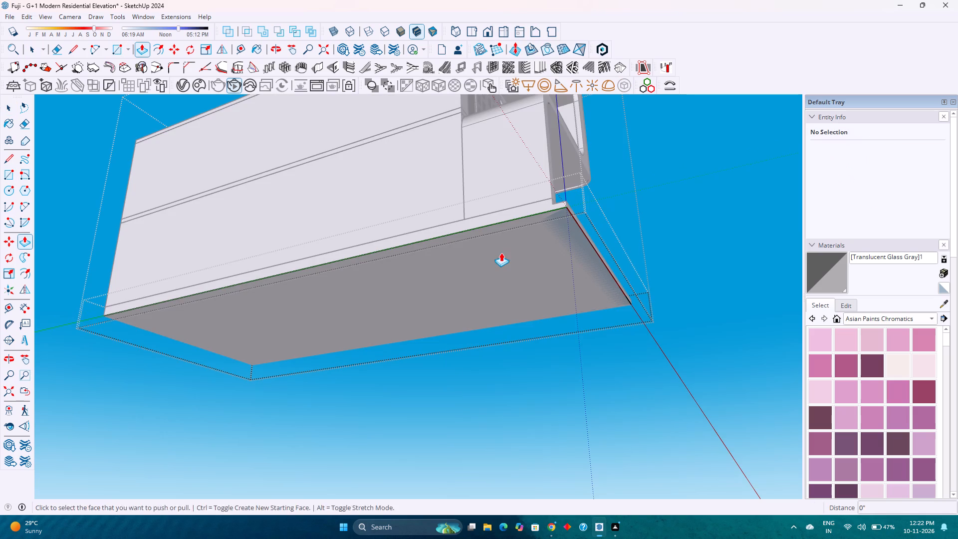
{"action": "left_click", "coordinate": [501, 253]}
{"action": "key", "text": "6"}
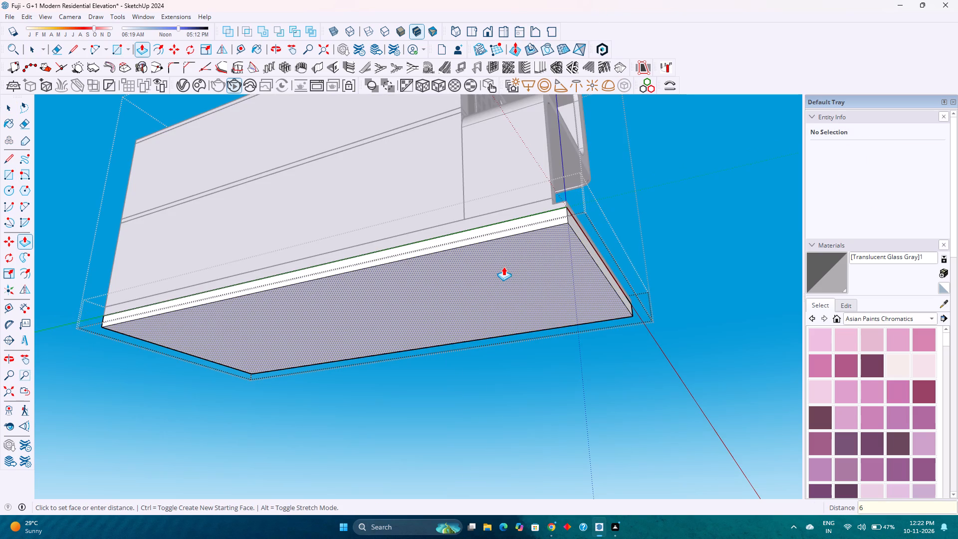
{"action": "key", "text": "Return"}
Extend the lower slab's front face outward 10' beyond the entrance step.
{"action": "middle_click_drag", "start_coordinate": [506, 264], "coordinate": [430, 337]}
{"action": "scroll", "coordinate": [421, 331], "scroll_direction": "down", "scroll_amount": 4}
{"action": "middle_click_drag", "start_coordinate": [422, 329], "coordinate": [404, 371]}
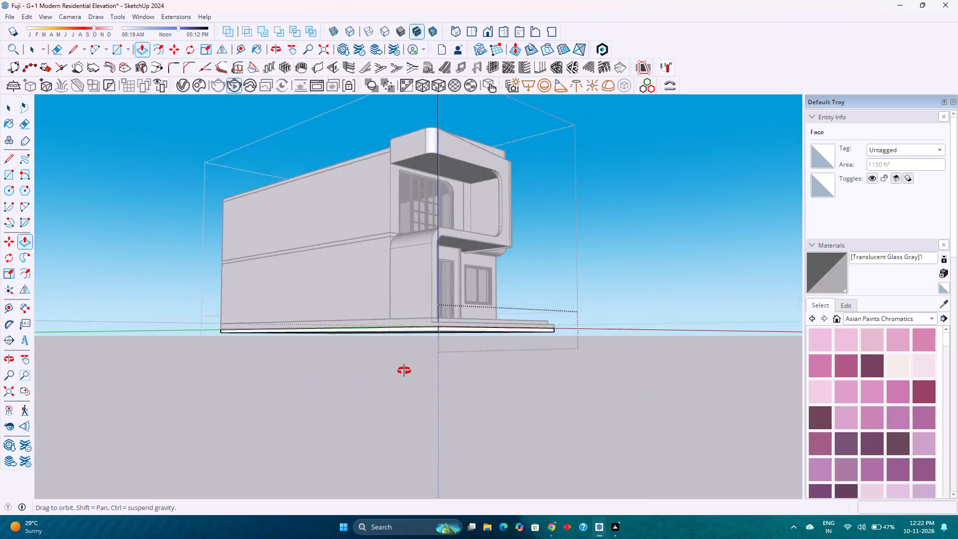
{"action": "middle_click_drag", "start_coordinate": [404, 371], "coordinate": [401, 385]}
{"action": "scroll", "coordinate": [422, 381], "scroll_direction": "up", "scroll_amount": 8}
{"action": "left_click", "coordinate": [430, 364]}
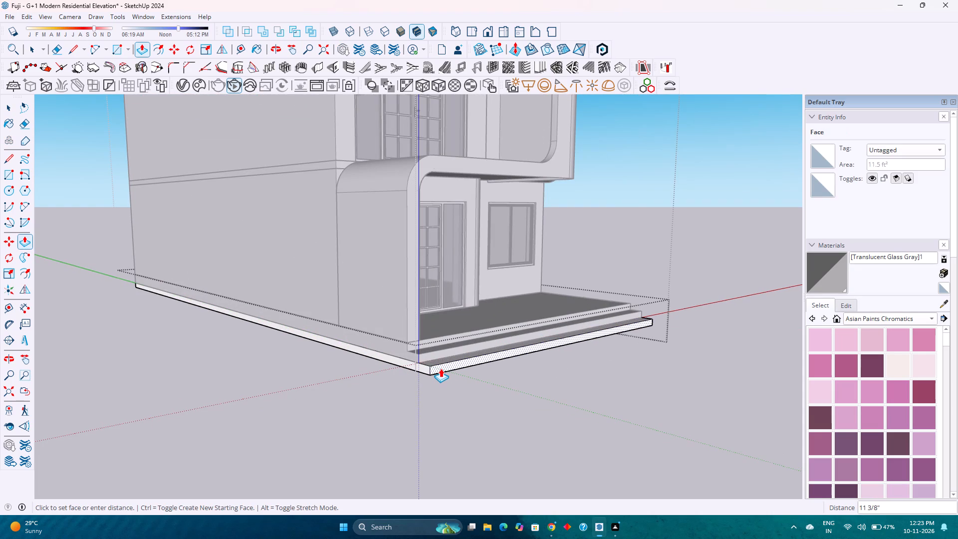
{"action": "scroll", "coordinate": [441, 368], "scroll_direction": "down", "scroll_amount": 3}
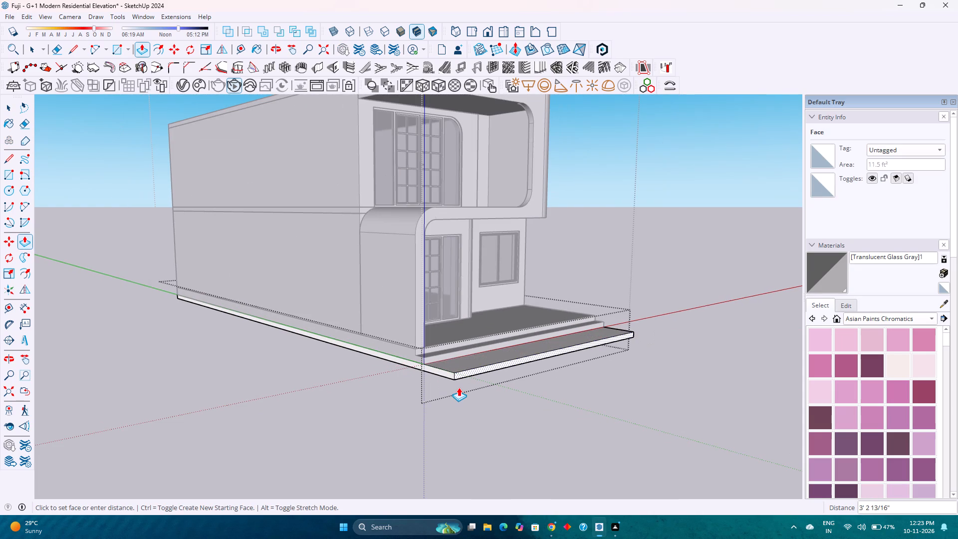
{"action": "key", "text": "1"}
{"action": "key", "text": "0"}
{"action": "key", "text": "apostrophe"}
{"action": "key", "text": "Return"}
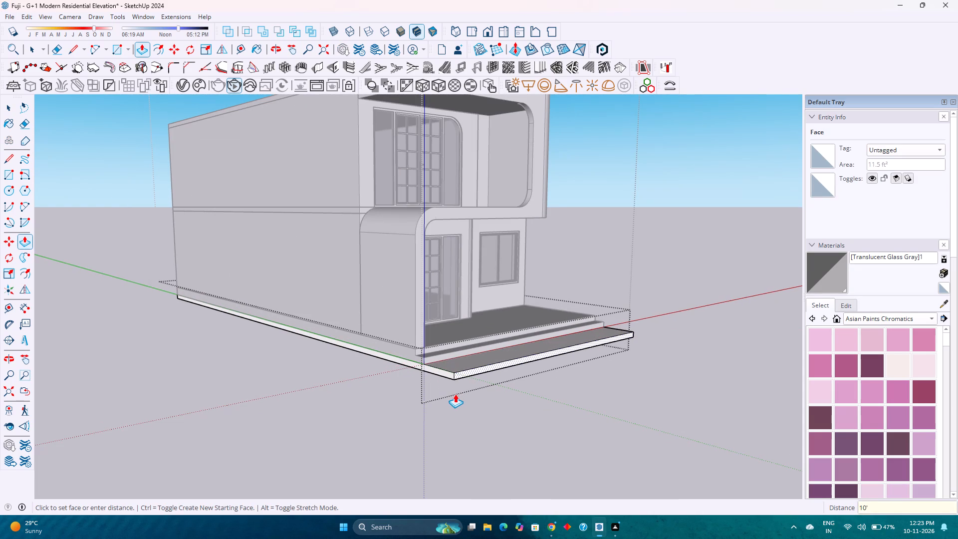
Extend the lower slab's long side face on the ground-floor window side outward 2'.
{"action": "scroll", "coordinate": [455, 394], "scroll_direction": "down", "scroll_amount": 4}
{"action": "middle_click_drag", "start_coordinate": [486, 372], "coordinate": [261, 396]}
{"action": "middle_click", "coordinate": [261, 396]}
{"action": "scroll", "coordinate": [257, 374], "scroll_direction": "down", "scroll_amount": 3}
{"action": "scroll", "coordinate": [391, 395], "scroll_direction": "up", "scroll_amount": 3}
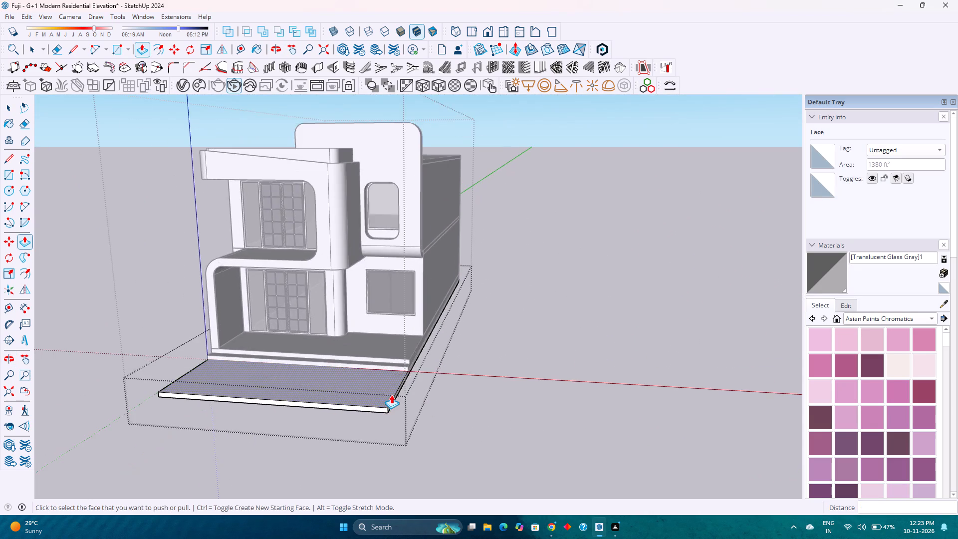
{"action": "scroll", "coordinate": [391, 398], "scroll_direction": "up", "scroll_amount": 3}
{"action": "middle_click_drag", "start_coordinate": [389, 402], "coordinate": [381, 409]}
{"action": "middle_click", "coordinate": [379, 409]}
{"action": "middle_click_drag", "start_coordinate": [379, 409], "coordinate": [247, 389]}
{"action": "scroll", "coordinate": [276, 339], "scroll_direction": "down", "scroll_amount": 3}
{"action": "scroll", "coordinate": [377, 297], "scroll_direction": "up", "scroll_amount": 4}
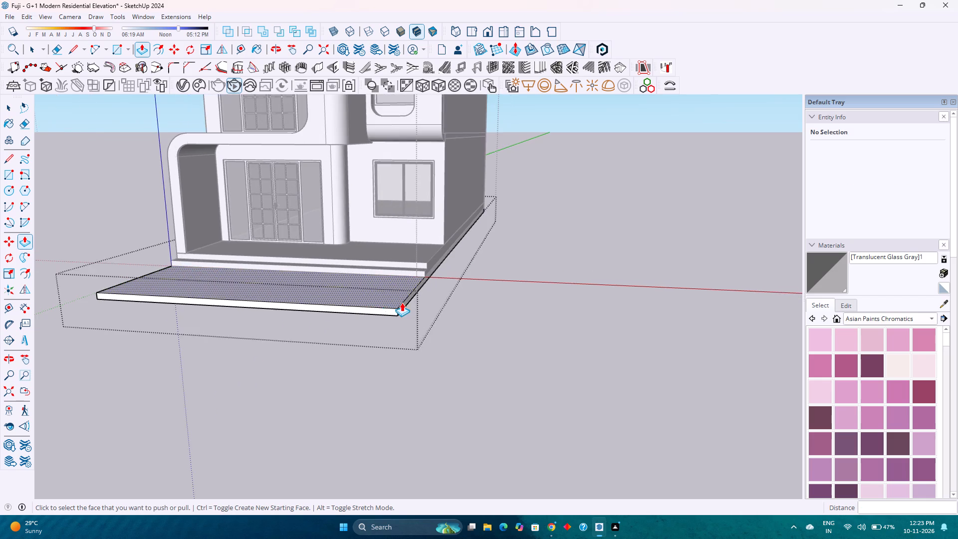
{"action": "scroll", "coordinate": [402, 302], "scroll_direction": "up", "scroll_amount": 5}
{"action": "left_click", "coordinate": [404, 307]}
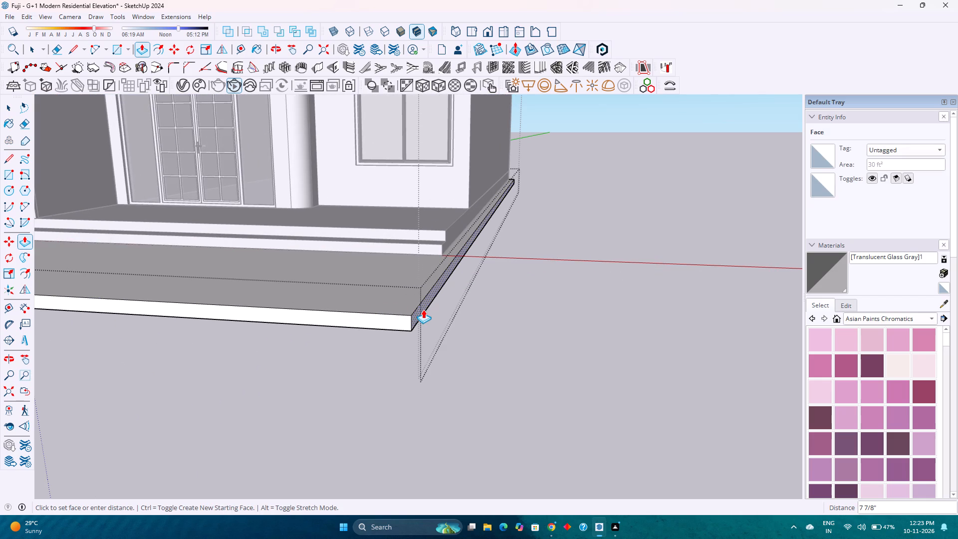
{"action": "type", "text": "2'"}
{"action": "key", "text": "Return"}
Extend the lower slab's opposite long side face, beside the projecting side wall, outward 3'.
{"action": "scroll", "coordinate": [424, 309], "scroll_direction": "down", "scroll_amount": 6}
{"action": "middle_click_drag", "start_coordinate": [352, 303], "coordinate": [356, 302]}
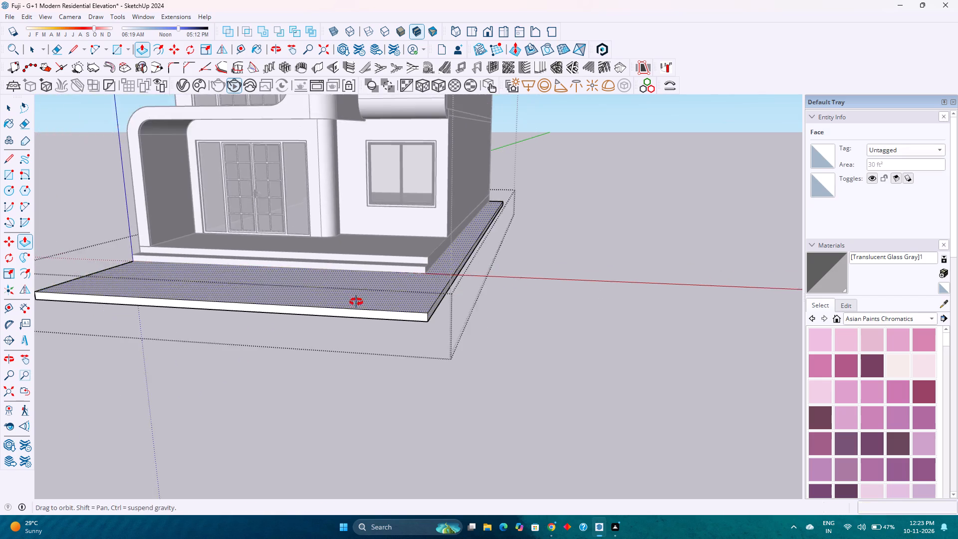
{"action": "middle_click_drag", "start_coordinate": [356, 302], "coordinate": [588, 257]}
{"action": "scroll", "coordinate": [608, 252], "scroll_direction": "down", "scroll_amount": 8}
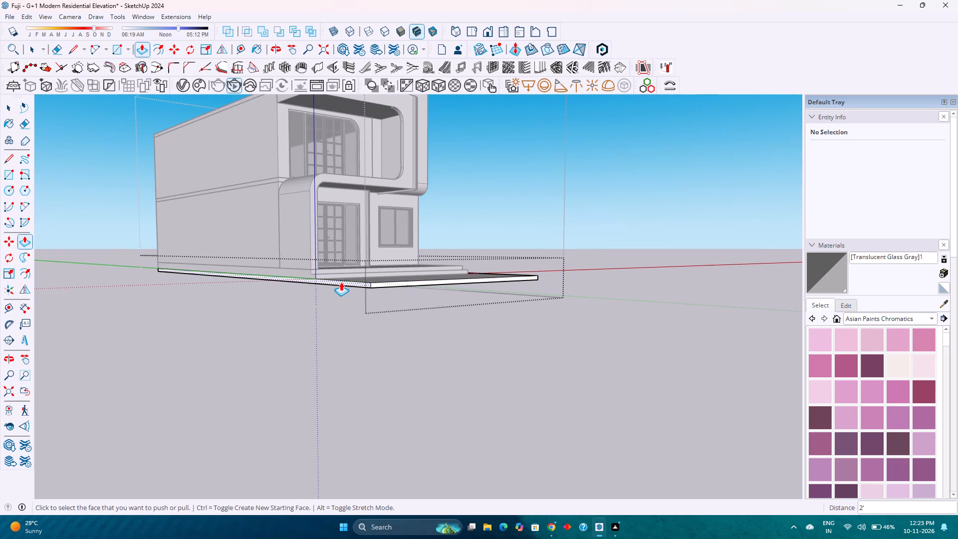
{"action": "left_click", "coordinate": [341, 282]}
{"action": "type", "text": "3'"}
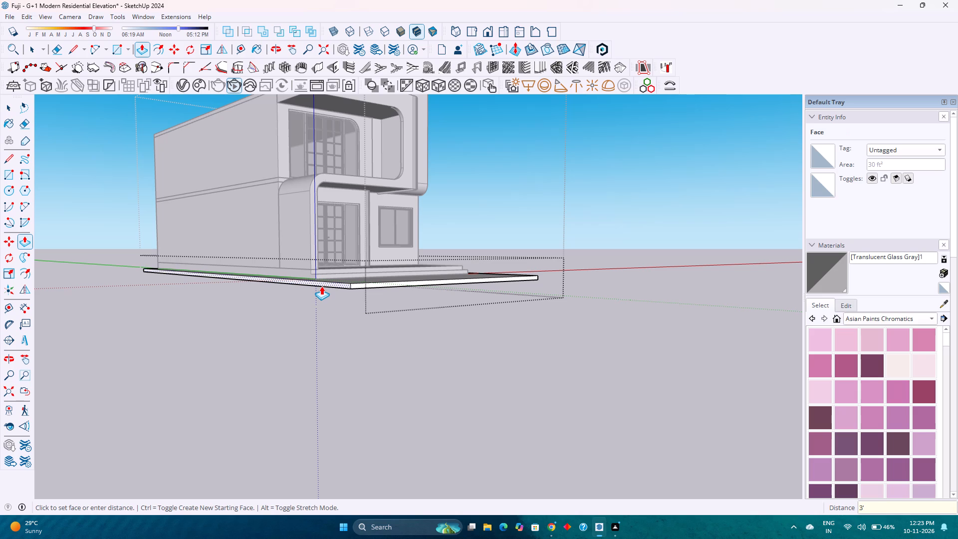
{"action": "key", "text": "Return"}
Extend the lower slab's window-side long face outward by another 1'.
{"action": "middle_click_drag", "start_coordinate": [417, 284], "coordinate": [54, 343]}
{"action": "scroll", "coordinate": [305, 298], "scroll_direction": "up", "scroll_amount": 3}
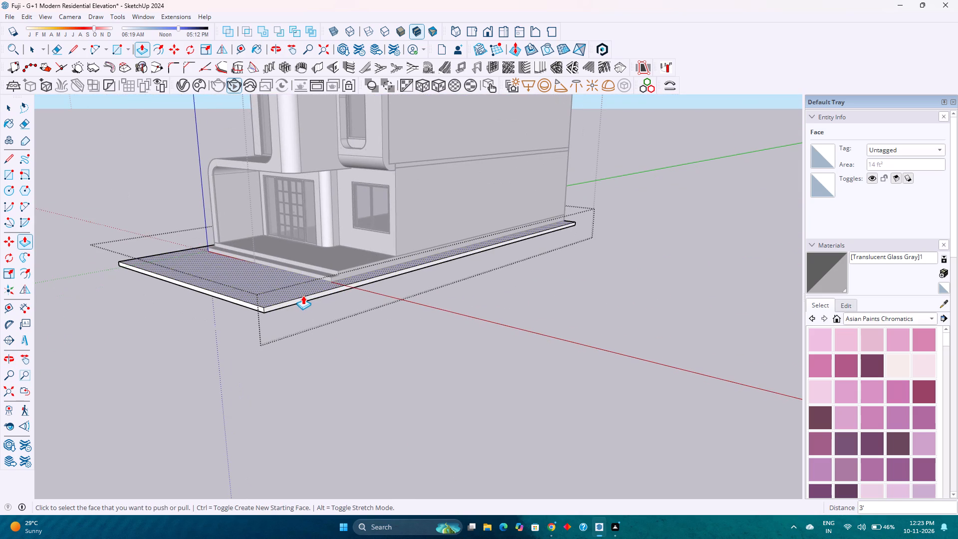
{"action": "left_click", "coordinate": [303, 297]}
{"action": "key", "text": "1"}
{"action": "key", "text": "apostrophe"}
{"action": "key", "text": "Return"}
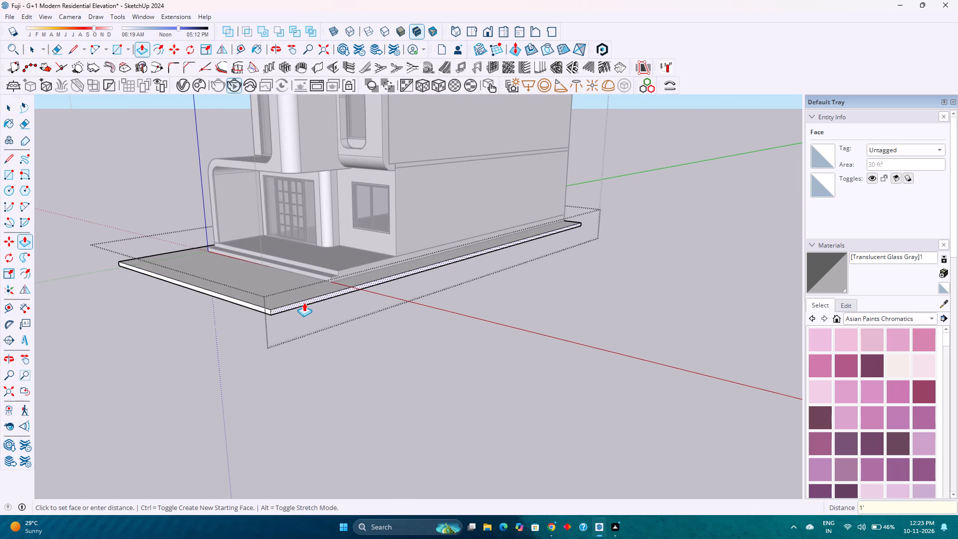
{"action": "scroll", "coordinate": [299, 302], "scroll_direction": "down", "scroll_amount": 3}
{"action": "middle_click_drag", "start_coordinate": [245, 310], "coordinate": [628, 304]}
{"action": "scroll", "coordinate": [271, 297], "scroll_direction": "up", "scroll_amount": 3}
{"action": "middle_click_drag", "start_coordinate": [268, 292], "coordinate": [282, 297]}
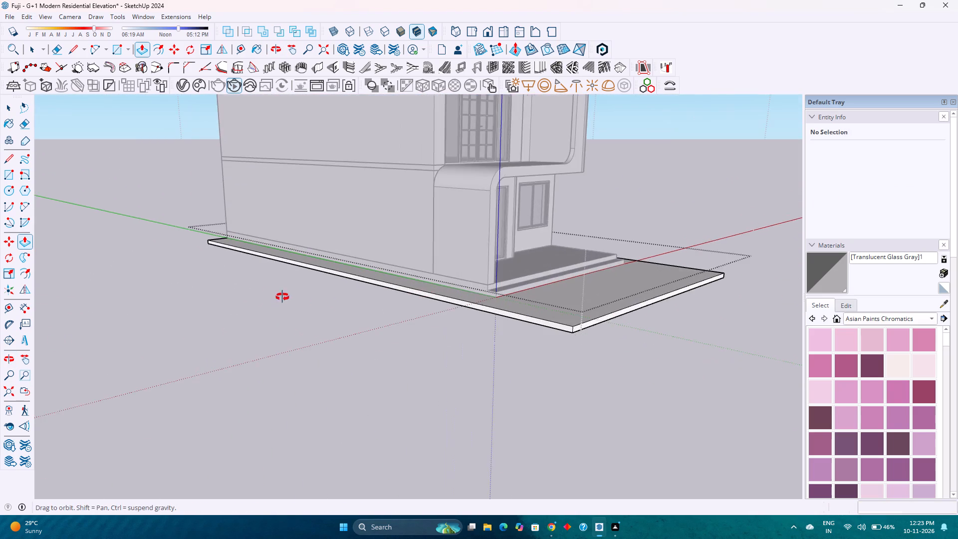
Finish editing the lower slab by closing its group and returning to the whole model.
{"action": "middle_click_drag", "start_coordinate": [282, 297], "coordinate": [251, 341]}
{"action": "middle_click", "coordinate": [250, 341]}
{"action": "scroll", "coordinate": [247, 342], "scroll_direction": "down", "scroll_amount": 6}
{"action": "middle_click_drag", "start_coordinate": [369, 347], "coordinate": [234, 327]}
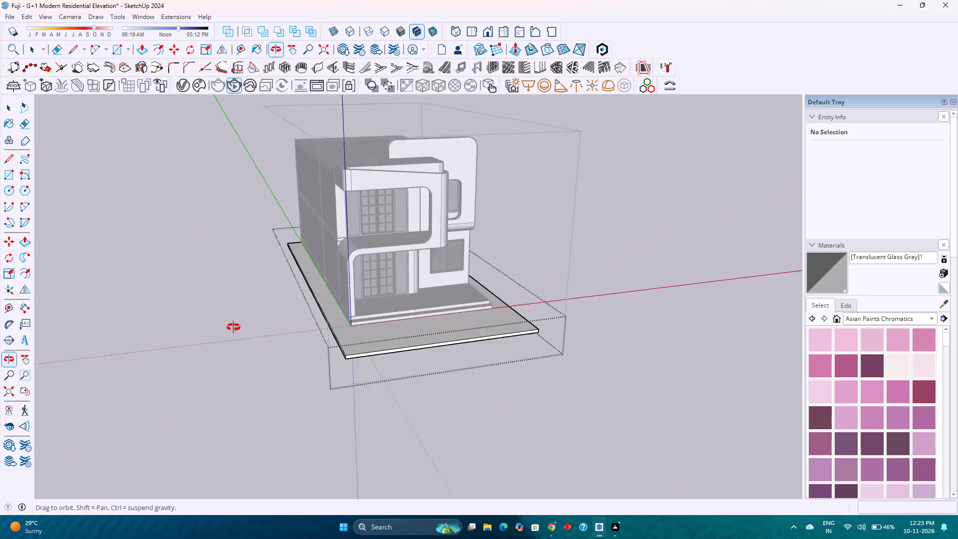
{"action": "middle_click_drag", "start_coordinate": [234, 327], "coordinate": [170, 311]}
{"action": "middle_click", "coordinate": [170, 311]}
{"action": "scroll", "coordinate": [170, 311], "scroll_direction": "up", "scroll_amount": 1}
{"action": "scroll", "coordinate": [397, 306], "scroll_direction": "up", "scroll_amount": 3}
{"action": "middle_click_drag", "start_coordinate": [394, 338], "coordinate": [390, 292]}
{"action": "scroll", "coordinate": [403, 288], "scroll_direction": "down", "scroll_amount": 4}
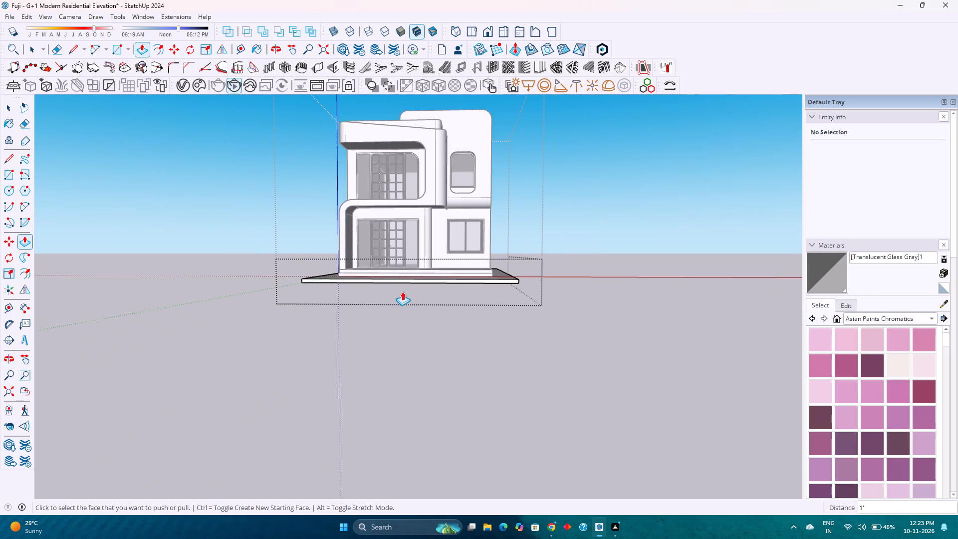
{"action": "key", "text": "space"}
{"action": "scroll", "coordinate": [428, 330], "scroll_direction": "up", "scroll_amount": 3}
{"action": "left_click", "coordinate": [429, 331]}
{"action": "scroll", "coordinate": [431, 318], "scroll_direction": "down", "scroll_amount": 3}
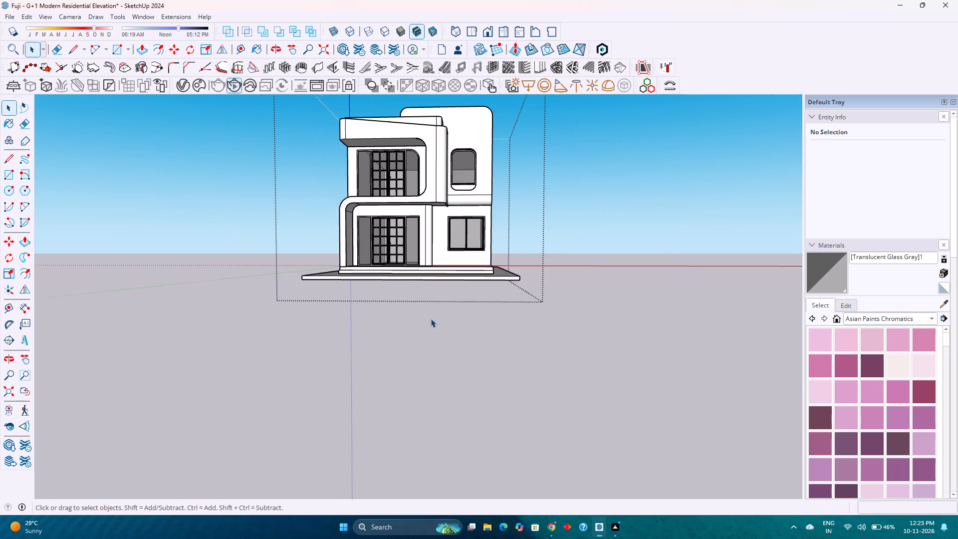
Examine the stepped base and the house from the front, both long sides and above.
{"action": "middle_click_drag", "start_coordinate": [425, 285], "coordinate": [414, 386], "text": "shift"}
{"action": "scroll", "coordinate": [379, 320], "scroll_direction": "up", "scroll_amount": 4}
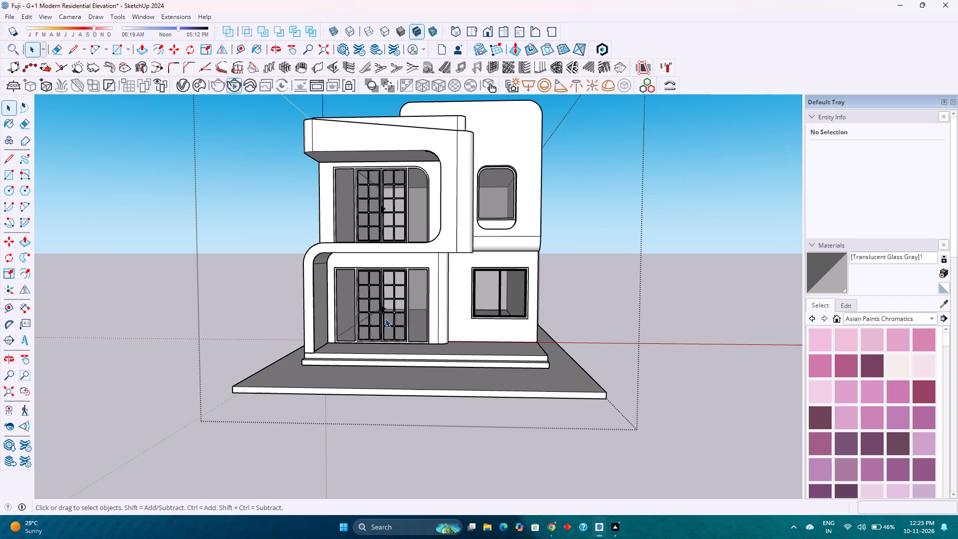
{"action": "scroll", "coordinate": [380, 359], "scroll_direction": "down", "scroll_amount": 1}
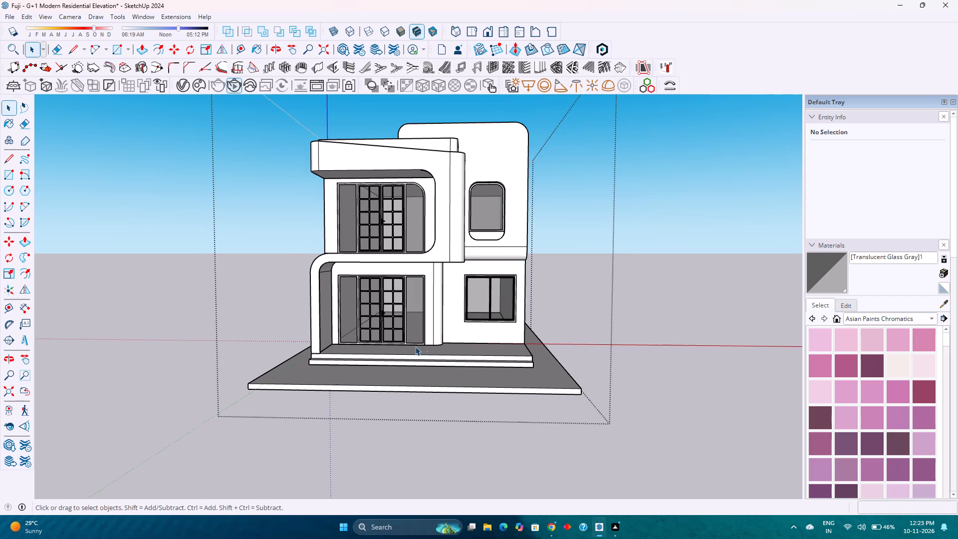
{"action": "scroll", "coordinate": [424, 342], "scroll_direction": "up", "scroll_amount": 2}
{"action": "scroll", "coordinate": [425, 342], "scroll_direction": "down", "scroll_amount": 5}
{"action": "scroll", "coordinate": [425, 338], "scroll_direction": "up", "scroll_amount": 4}
{"action": "scroll", "coordinate": [425, 338], "scroll_direction": "down", "scroll_amount": 4}
{"action": "scroll", "coordinate": [425, 338], "scroll_direction": "up", "scroll_amount": 4}
{"action": "scroll", "coordinate": [425, 338], "scroll_direction": "down", "scroll_amount": 4}
{"action": "scroll", "coordinate": [425, 338], "scroll_direction": "up", "scroll_amount": 4}
{"action": "scroll", "coordinate": [425, 338], "scroll_direction": "down", "scroll_amount": 4}
{"action": "scroll", "coordinate": [425, 338], "scroll_direction": "up", "scroll_amount": 4}
{"action": "scroll", "coordinate": [425, 338], "scroll_direction": "down", "scroll_amount": 4}
{"action": "scroll", "coordinate": [425, 338], "scroll_direction": "up", "scroll_amount": 4}
{"action": "scroll", "coordinate": [425, 338], "scroll_direction": "down", "scroll_amount": 3}
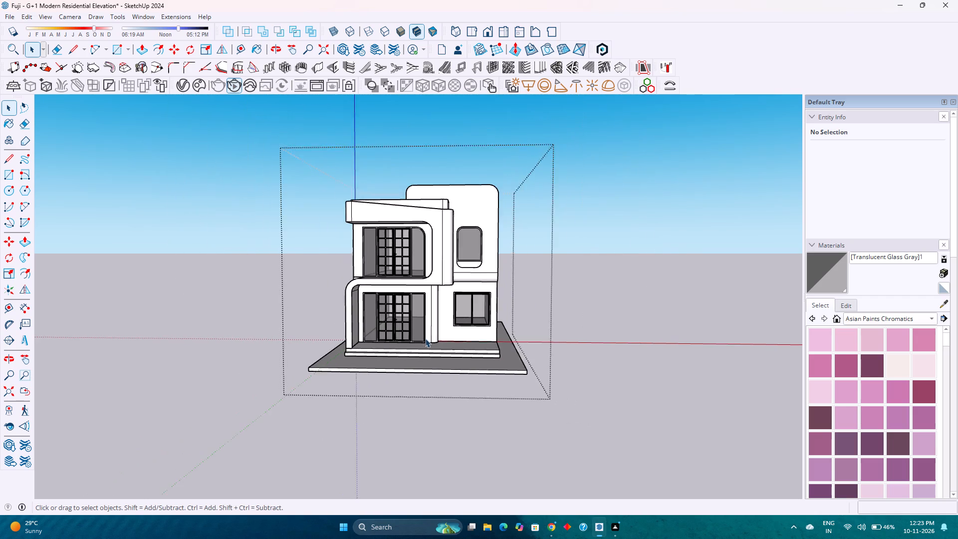
{"action": "scroll", "coordinate": [425, 338], "scroll_direction": "up", "scroll_amount": 1}
{"action": "scroll", "coordinate": [426, 333], "scroll_direction": "down", "scroll_amount": 3}
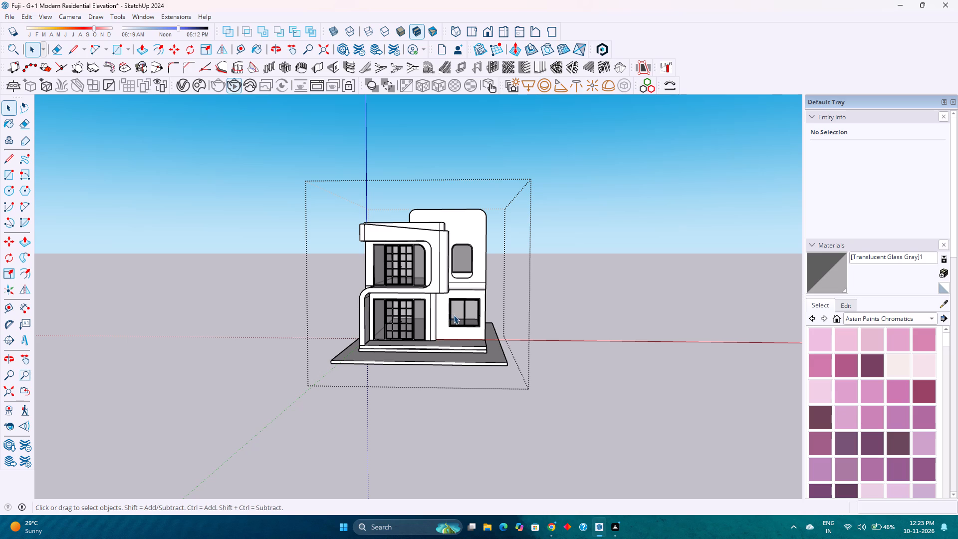
{"action": "scroll", "coordinate": [453, 315], "scroll_direction": "down", "scroll_amount": 3}
{"action": "scroll", "coordinate": [451, 320], "scroll_direction": "up", "scroll_amount": 5}
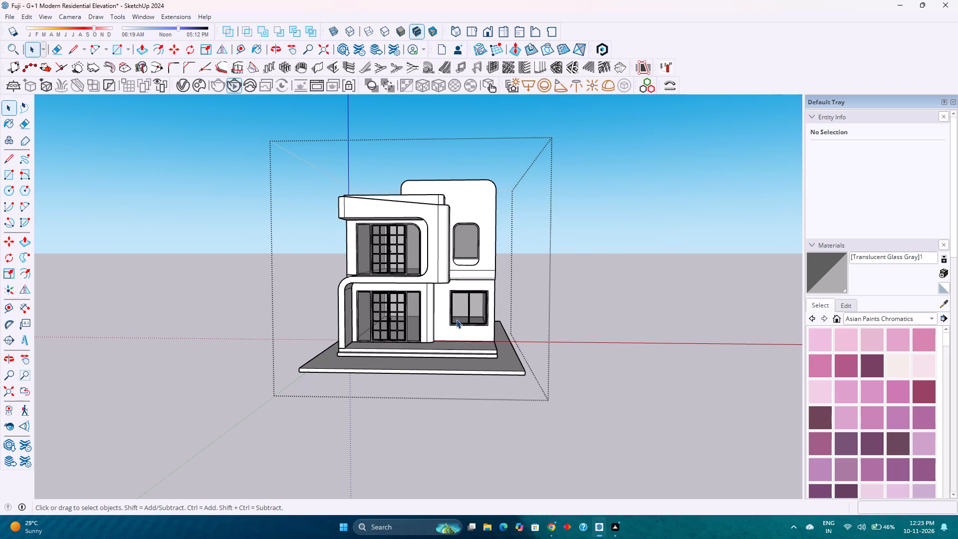
{"action": "scroll", "coordinate": [456, 318], "scroll_direction": "down", "scroll_amount": 4}
{"action": "middle_click_drag", "start_coordinate": [456, 318], "coordinate": [334, 340]}
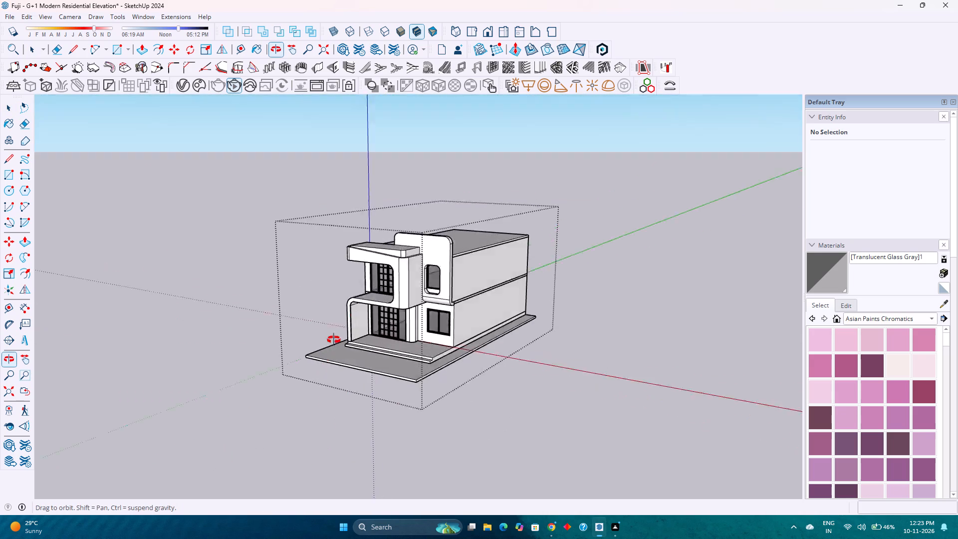
{"action": "middle_click_drag", "start_coordinate": [334, 340], "coordinate": [767, 381]}
{"action": "scroll", "coordinate": [294, 312], "scroll_direction": "up", "scroll_amount": 4}
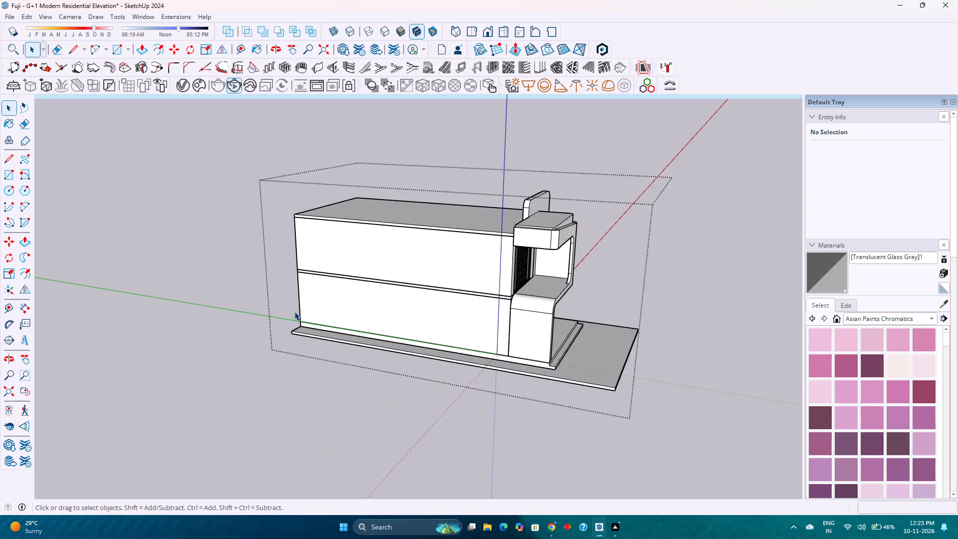
{"action": "middle_click_drag", "start_coordinate": [294, 311], "coordinate": [71, 356]}
{"action": "scroll", "coordinate": [366, 329], "scroll_direction": "up", "scroll_amount": 2}
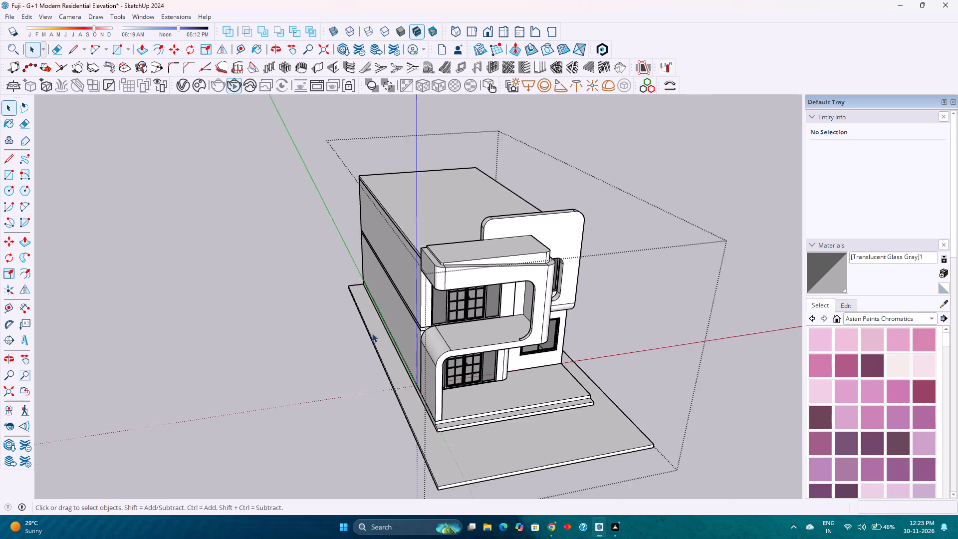
{"action": "scroll", "coordinate": [372, 333], "scroll_direction": "up", "scroll_amount": 1}
{"action": "middle_click_drag", "start_coordinate": [476, 355], "coordinate": [442, 239]}
{"action": "middle_click", "coordinate": [444, 239]}
{"action": "middle_click", "coordinate": [445, 240]}
{"action": "scroll", "coordinate": [438, 243], "scroll_direction": "down", "scroll_amount": 5}
{"action": "middle_click_drag", "start_coordinate": [499, 253], "coordinate": [322, 297]}
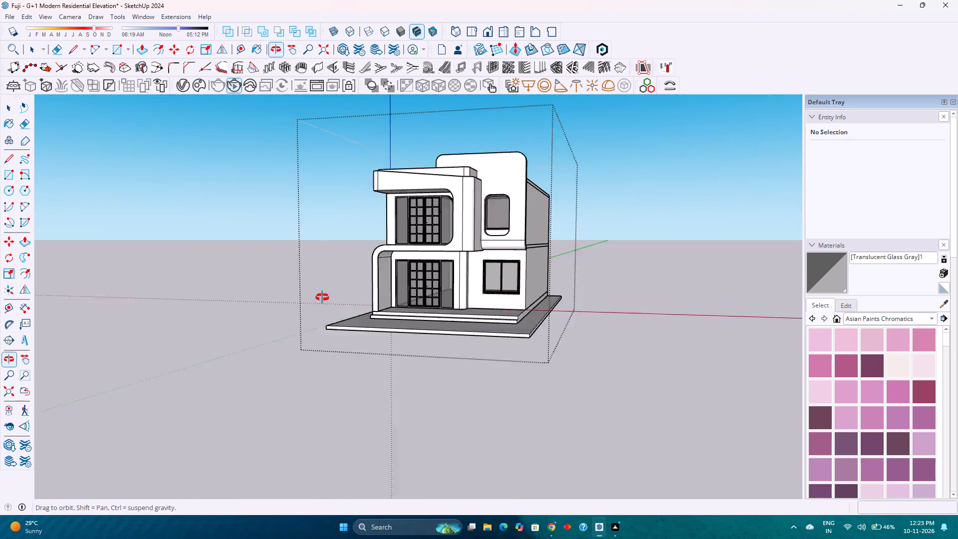
{"action": "middle_click_drag", "start_coordinate": [322, 297], "coordinate": [425, 287]}
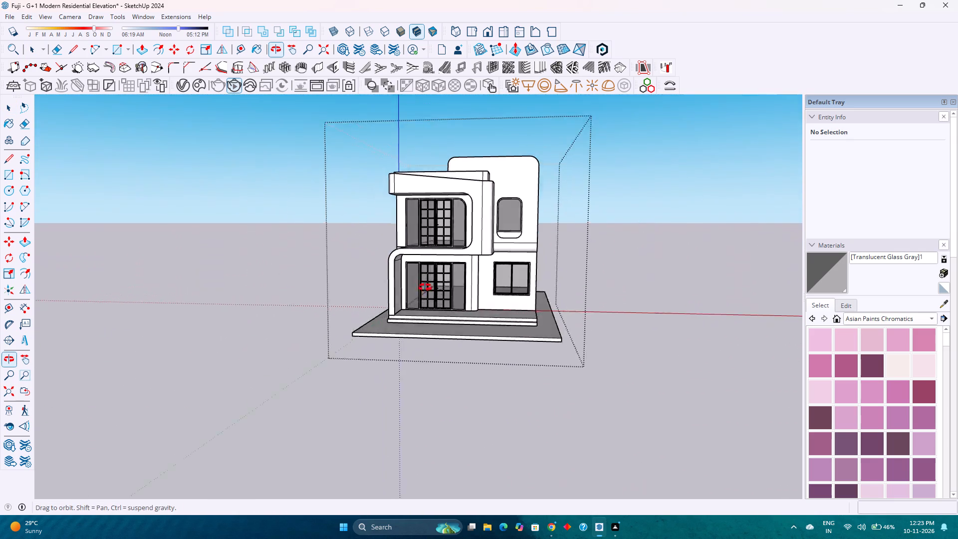
{"action": "middle_click_drag", "start_coordinate": [425, 287], "coordinate": [430, 268]}
{"action": "scroll", "coordinate": [433, 265], "scroll_direction": "up", "scroll_amount": 1}
{"action": "scroll", "coordinate": [430, 264], "scroll_direction": "down", "scroll_amount": 5}
{"action": "middle_click_drag", "start_coordinate": [430, 264], "coordinate": [167, 306]}
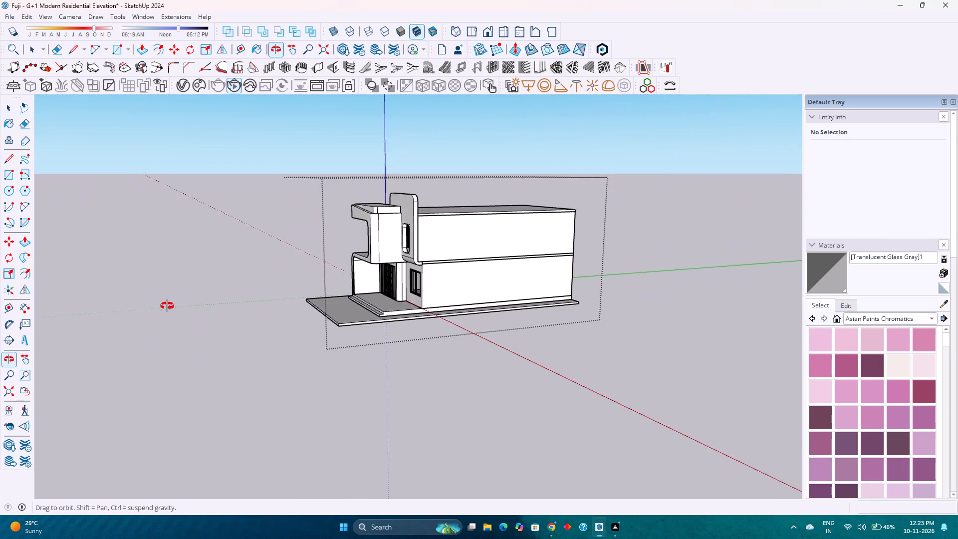
{"action": "middle_click_drag", "start_coordinate": [167, 306], "coordinate": [418, 297]}
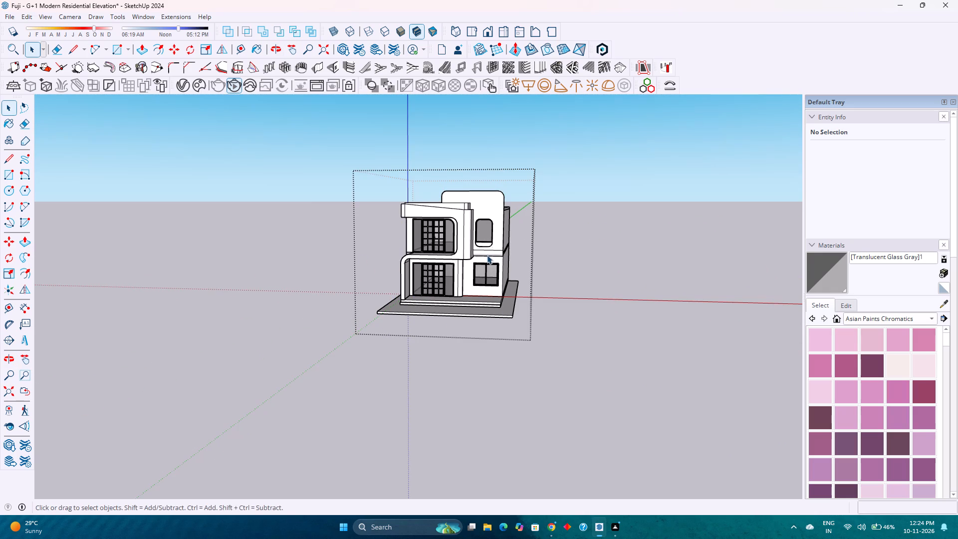
{"action": "scroll", "coordinate": [491, 294], "scroll_direction": "up", "scroll_amount": 6}
{"action": "middle_click_drag", "start_coordinate": [486, 297], "coordinate": [69, 358]}
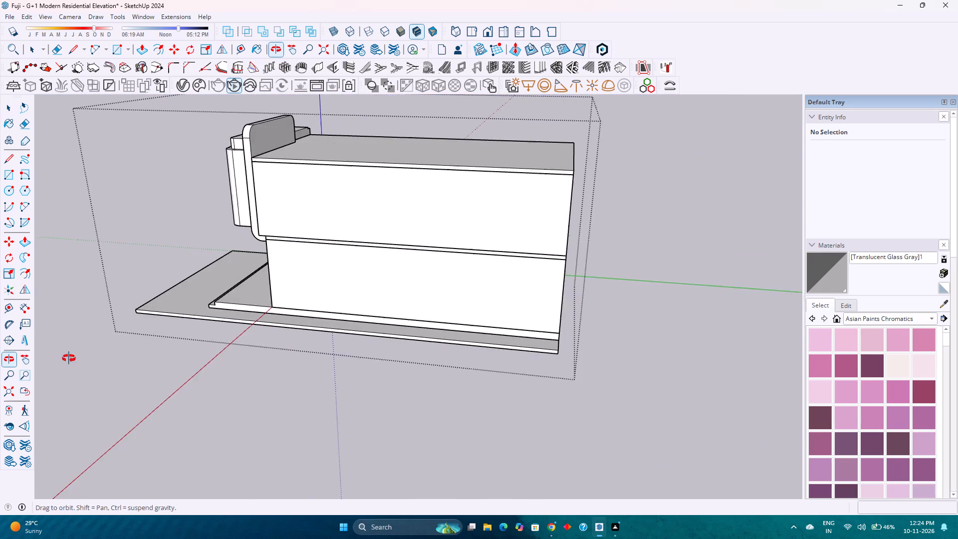
{"action": "middle_click_drag", "start_coordinate": [69, 358], "coordinate": [410, 316]}
{"action": "scroll", "coordinate": [410, 316], "scroll_direction": "down", "scroll_amount": 4}
{"action": "middle_click_drag", "start_coordinate": [307, 322], "coordinate": [451, 274]}
{"action": "scroll", "coordinate": [451, 274], "scroll_direction": "up", "scroll_amount": 1}
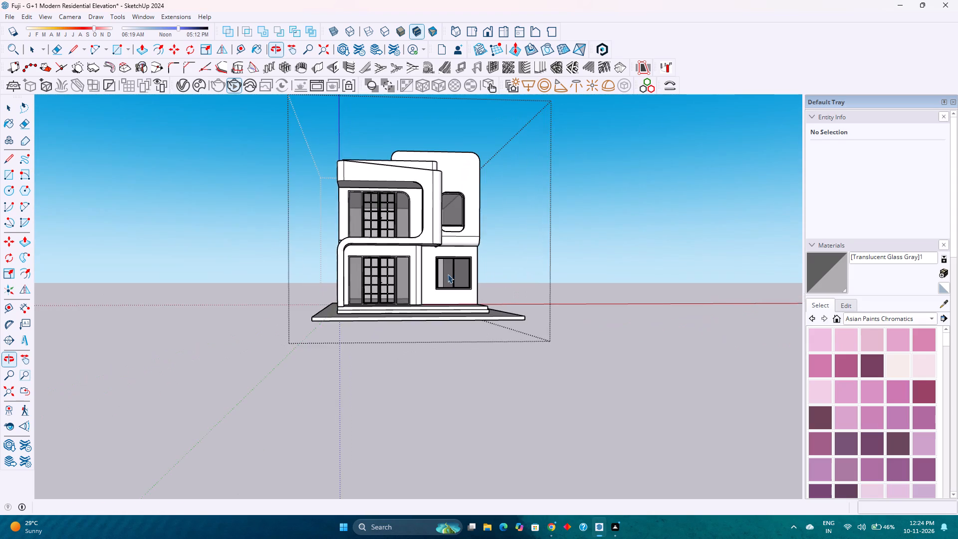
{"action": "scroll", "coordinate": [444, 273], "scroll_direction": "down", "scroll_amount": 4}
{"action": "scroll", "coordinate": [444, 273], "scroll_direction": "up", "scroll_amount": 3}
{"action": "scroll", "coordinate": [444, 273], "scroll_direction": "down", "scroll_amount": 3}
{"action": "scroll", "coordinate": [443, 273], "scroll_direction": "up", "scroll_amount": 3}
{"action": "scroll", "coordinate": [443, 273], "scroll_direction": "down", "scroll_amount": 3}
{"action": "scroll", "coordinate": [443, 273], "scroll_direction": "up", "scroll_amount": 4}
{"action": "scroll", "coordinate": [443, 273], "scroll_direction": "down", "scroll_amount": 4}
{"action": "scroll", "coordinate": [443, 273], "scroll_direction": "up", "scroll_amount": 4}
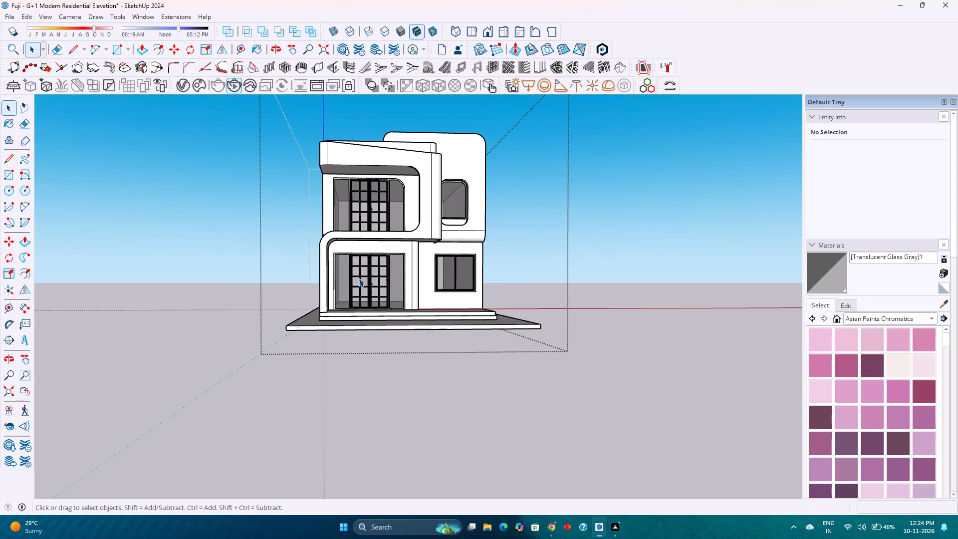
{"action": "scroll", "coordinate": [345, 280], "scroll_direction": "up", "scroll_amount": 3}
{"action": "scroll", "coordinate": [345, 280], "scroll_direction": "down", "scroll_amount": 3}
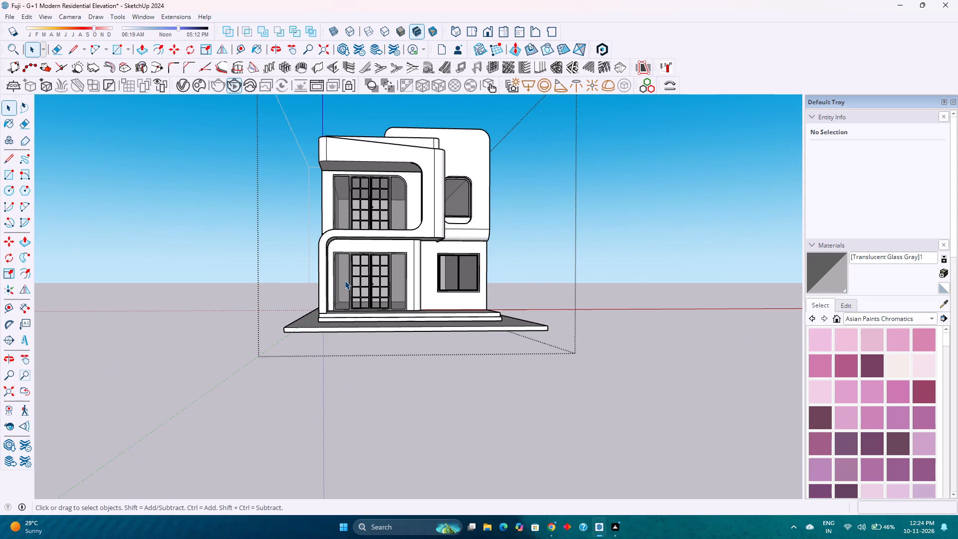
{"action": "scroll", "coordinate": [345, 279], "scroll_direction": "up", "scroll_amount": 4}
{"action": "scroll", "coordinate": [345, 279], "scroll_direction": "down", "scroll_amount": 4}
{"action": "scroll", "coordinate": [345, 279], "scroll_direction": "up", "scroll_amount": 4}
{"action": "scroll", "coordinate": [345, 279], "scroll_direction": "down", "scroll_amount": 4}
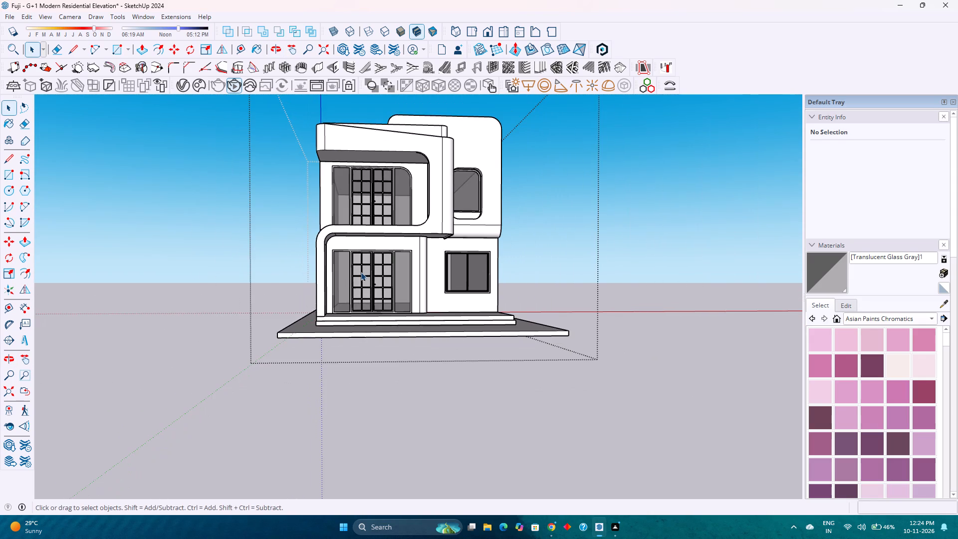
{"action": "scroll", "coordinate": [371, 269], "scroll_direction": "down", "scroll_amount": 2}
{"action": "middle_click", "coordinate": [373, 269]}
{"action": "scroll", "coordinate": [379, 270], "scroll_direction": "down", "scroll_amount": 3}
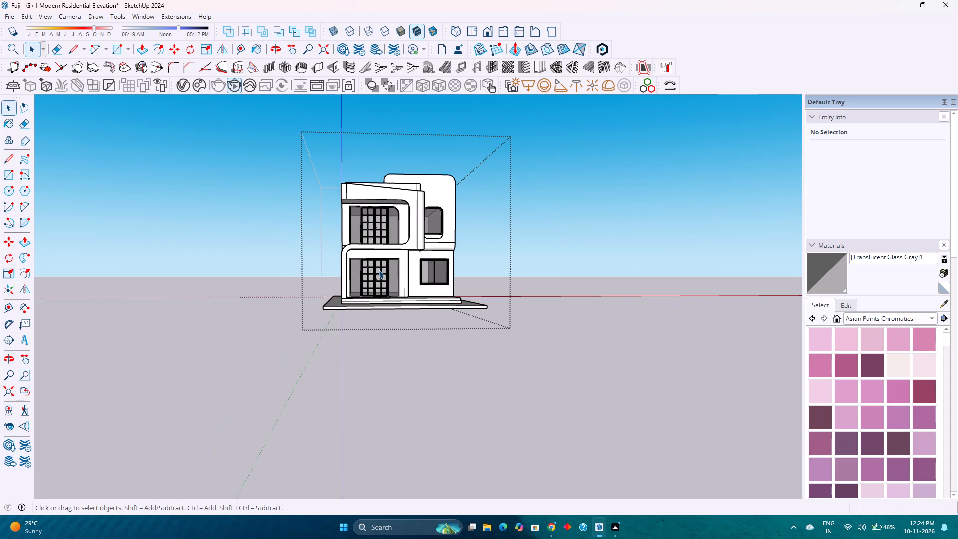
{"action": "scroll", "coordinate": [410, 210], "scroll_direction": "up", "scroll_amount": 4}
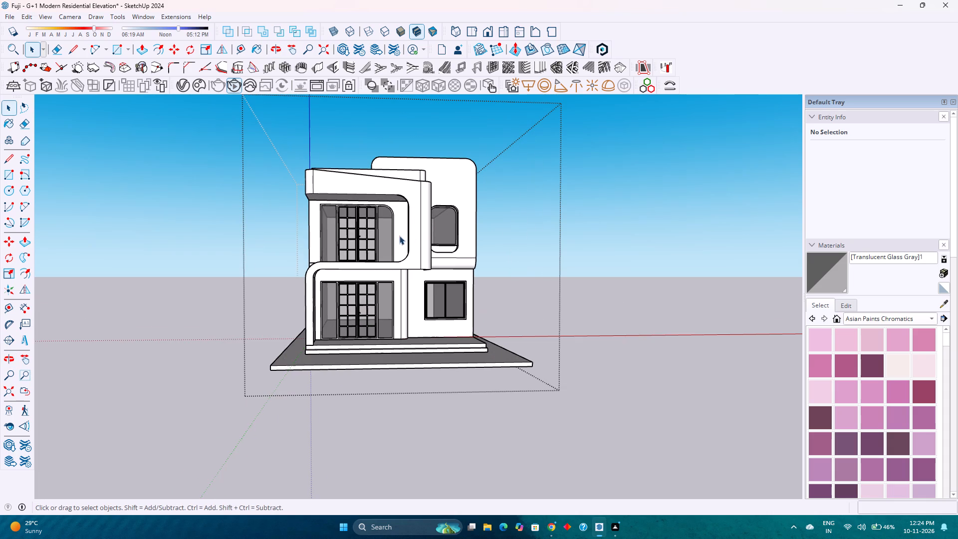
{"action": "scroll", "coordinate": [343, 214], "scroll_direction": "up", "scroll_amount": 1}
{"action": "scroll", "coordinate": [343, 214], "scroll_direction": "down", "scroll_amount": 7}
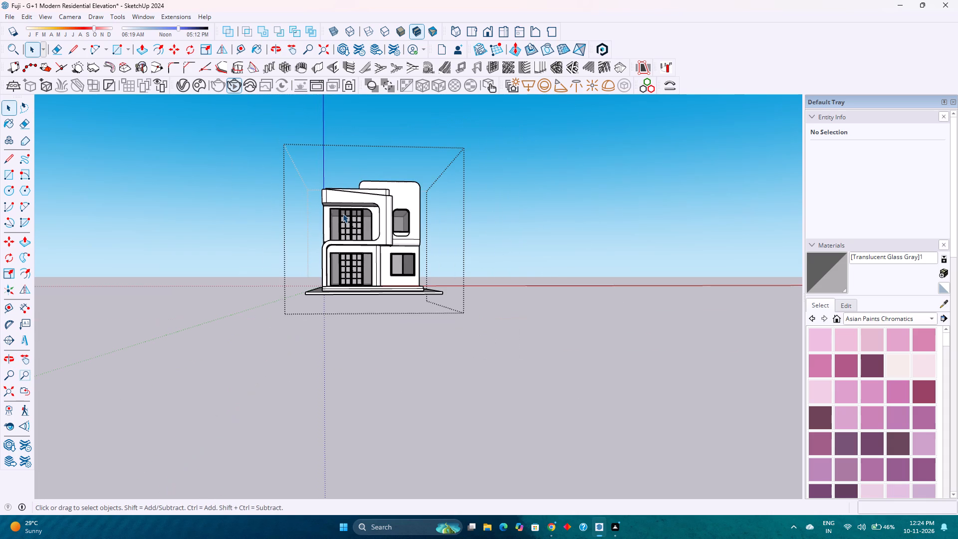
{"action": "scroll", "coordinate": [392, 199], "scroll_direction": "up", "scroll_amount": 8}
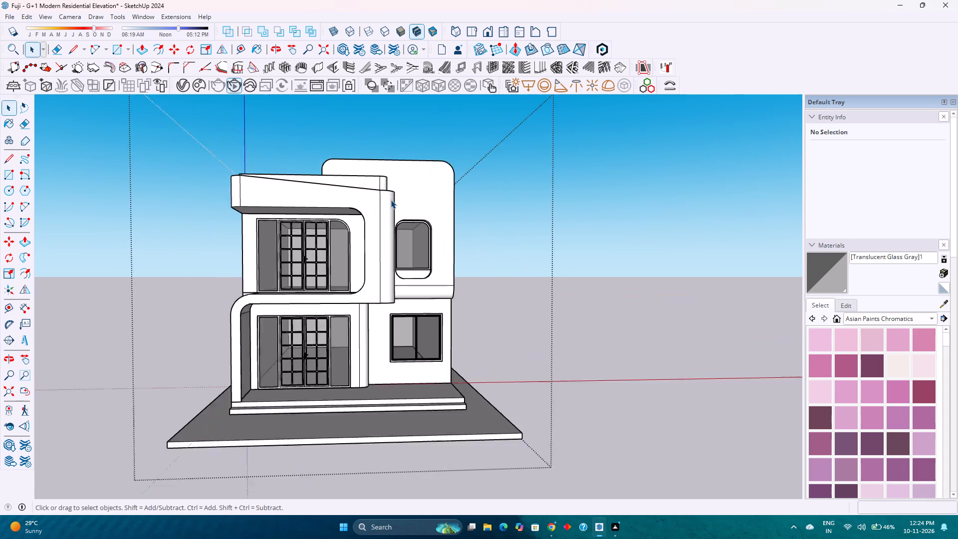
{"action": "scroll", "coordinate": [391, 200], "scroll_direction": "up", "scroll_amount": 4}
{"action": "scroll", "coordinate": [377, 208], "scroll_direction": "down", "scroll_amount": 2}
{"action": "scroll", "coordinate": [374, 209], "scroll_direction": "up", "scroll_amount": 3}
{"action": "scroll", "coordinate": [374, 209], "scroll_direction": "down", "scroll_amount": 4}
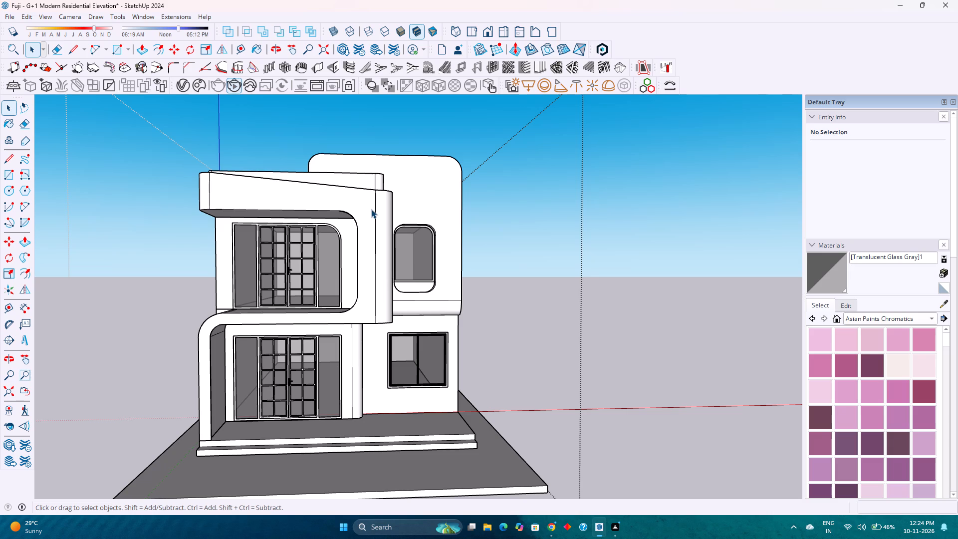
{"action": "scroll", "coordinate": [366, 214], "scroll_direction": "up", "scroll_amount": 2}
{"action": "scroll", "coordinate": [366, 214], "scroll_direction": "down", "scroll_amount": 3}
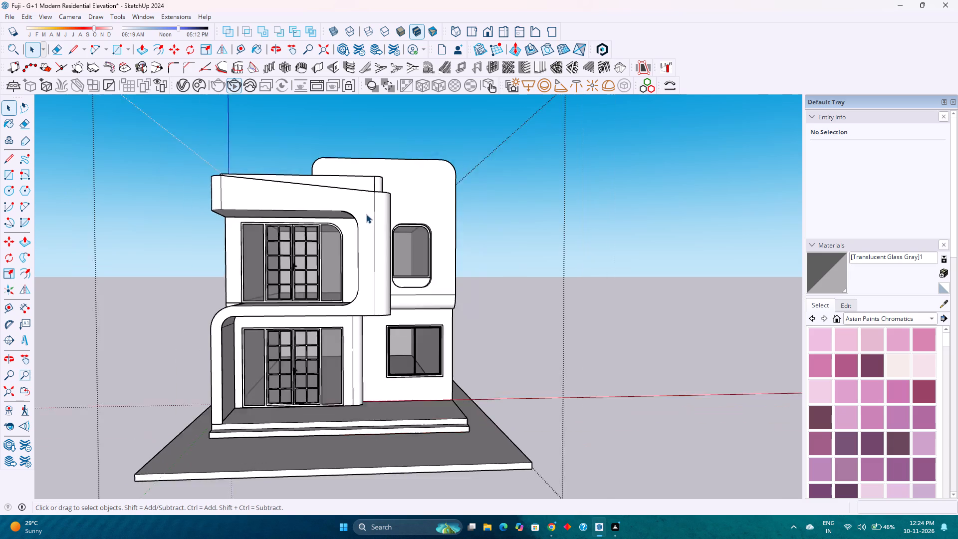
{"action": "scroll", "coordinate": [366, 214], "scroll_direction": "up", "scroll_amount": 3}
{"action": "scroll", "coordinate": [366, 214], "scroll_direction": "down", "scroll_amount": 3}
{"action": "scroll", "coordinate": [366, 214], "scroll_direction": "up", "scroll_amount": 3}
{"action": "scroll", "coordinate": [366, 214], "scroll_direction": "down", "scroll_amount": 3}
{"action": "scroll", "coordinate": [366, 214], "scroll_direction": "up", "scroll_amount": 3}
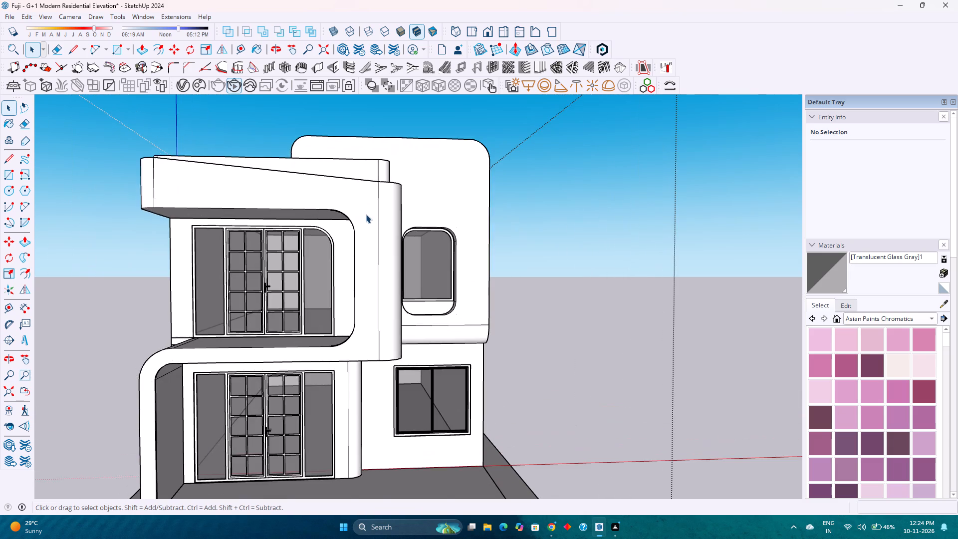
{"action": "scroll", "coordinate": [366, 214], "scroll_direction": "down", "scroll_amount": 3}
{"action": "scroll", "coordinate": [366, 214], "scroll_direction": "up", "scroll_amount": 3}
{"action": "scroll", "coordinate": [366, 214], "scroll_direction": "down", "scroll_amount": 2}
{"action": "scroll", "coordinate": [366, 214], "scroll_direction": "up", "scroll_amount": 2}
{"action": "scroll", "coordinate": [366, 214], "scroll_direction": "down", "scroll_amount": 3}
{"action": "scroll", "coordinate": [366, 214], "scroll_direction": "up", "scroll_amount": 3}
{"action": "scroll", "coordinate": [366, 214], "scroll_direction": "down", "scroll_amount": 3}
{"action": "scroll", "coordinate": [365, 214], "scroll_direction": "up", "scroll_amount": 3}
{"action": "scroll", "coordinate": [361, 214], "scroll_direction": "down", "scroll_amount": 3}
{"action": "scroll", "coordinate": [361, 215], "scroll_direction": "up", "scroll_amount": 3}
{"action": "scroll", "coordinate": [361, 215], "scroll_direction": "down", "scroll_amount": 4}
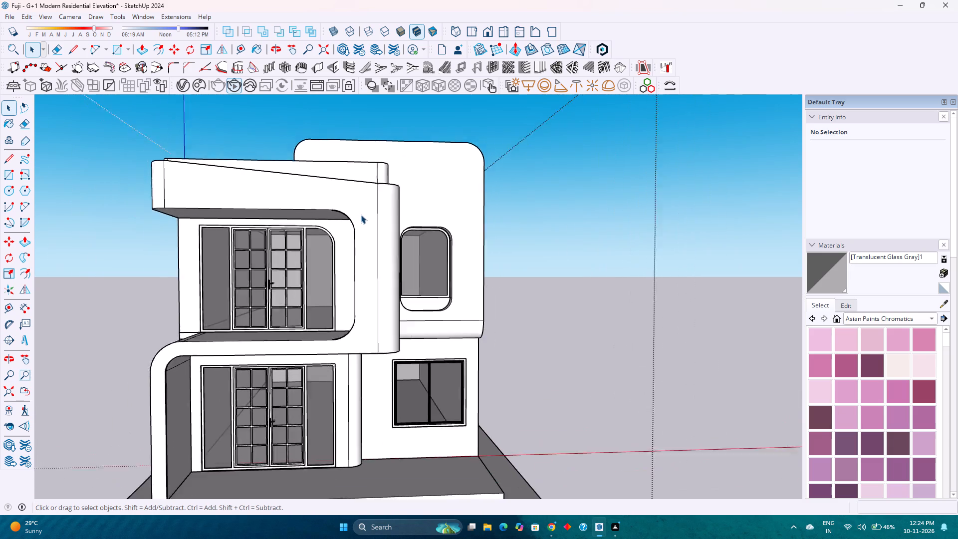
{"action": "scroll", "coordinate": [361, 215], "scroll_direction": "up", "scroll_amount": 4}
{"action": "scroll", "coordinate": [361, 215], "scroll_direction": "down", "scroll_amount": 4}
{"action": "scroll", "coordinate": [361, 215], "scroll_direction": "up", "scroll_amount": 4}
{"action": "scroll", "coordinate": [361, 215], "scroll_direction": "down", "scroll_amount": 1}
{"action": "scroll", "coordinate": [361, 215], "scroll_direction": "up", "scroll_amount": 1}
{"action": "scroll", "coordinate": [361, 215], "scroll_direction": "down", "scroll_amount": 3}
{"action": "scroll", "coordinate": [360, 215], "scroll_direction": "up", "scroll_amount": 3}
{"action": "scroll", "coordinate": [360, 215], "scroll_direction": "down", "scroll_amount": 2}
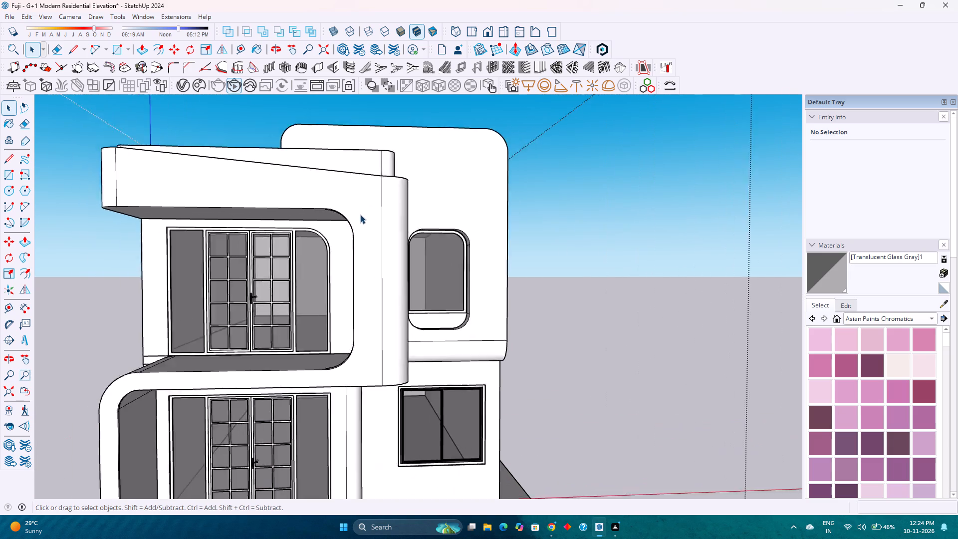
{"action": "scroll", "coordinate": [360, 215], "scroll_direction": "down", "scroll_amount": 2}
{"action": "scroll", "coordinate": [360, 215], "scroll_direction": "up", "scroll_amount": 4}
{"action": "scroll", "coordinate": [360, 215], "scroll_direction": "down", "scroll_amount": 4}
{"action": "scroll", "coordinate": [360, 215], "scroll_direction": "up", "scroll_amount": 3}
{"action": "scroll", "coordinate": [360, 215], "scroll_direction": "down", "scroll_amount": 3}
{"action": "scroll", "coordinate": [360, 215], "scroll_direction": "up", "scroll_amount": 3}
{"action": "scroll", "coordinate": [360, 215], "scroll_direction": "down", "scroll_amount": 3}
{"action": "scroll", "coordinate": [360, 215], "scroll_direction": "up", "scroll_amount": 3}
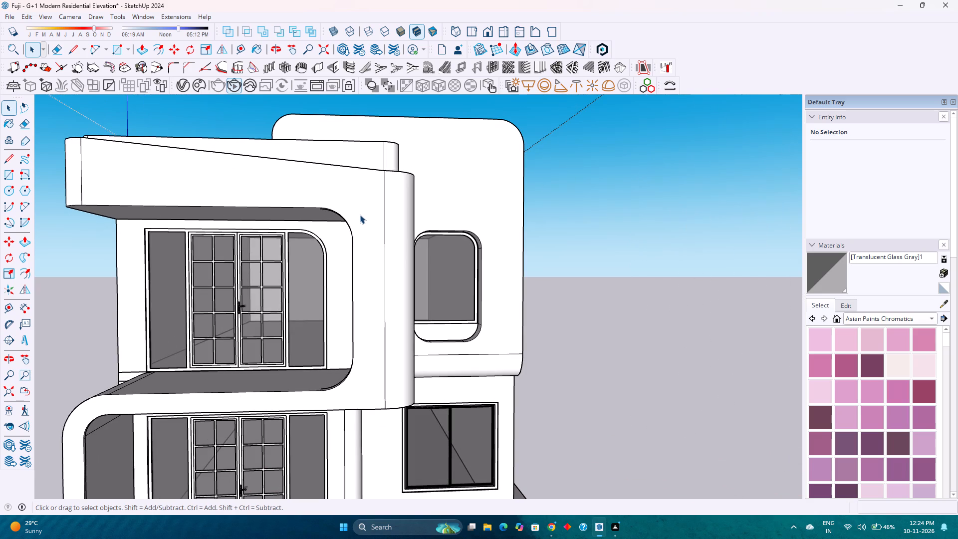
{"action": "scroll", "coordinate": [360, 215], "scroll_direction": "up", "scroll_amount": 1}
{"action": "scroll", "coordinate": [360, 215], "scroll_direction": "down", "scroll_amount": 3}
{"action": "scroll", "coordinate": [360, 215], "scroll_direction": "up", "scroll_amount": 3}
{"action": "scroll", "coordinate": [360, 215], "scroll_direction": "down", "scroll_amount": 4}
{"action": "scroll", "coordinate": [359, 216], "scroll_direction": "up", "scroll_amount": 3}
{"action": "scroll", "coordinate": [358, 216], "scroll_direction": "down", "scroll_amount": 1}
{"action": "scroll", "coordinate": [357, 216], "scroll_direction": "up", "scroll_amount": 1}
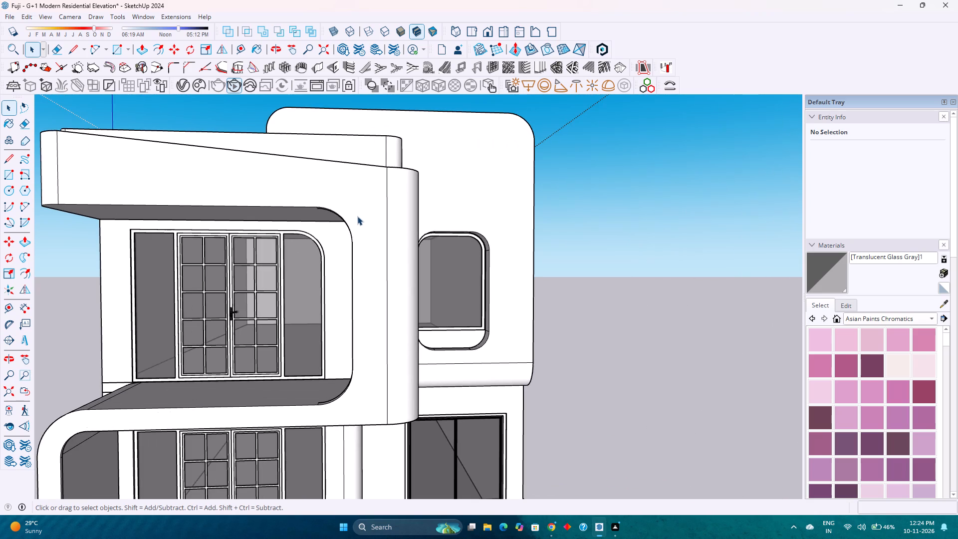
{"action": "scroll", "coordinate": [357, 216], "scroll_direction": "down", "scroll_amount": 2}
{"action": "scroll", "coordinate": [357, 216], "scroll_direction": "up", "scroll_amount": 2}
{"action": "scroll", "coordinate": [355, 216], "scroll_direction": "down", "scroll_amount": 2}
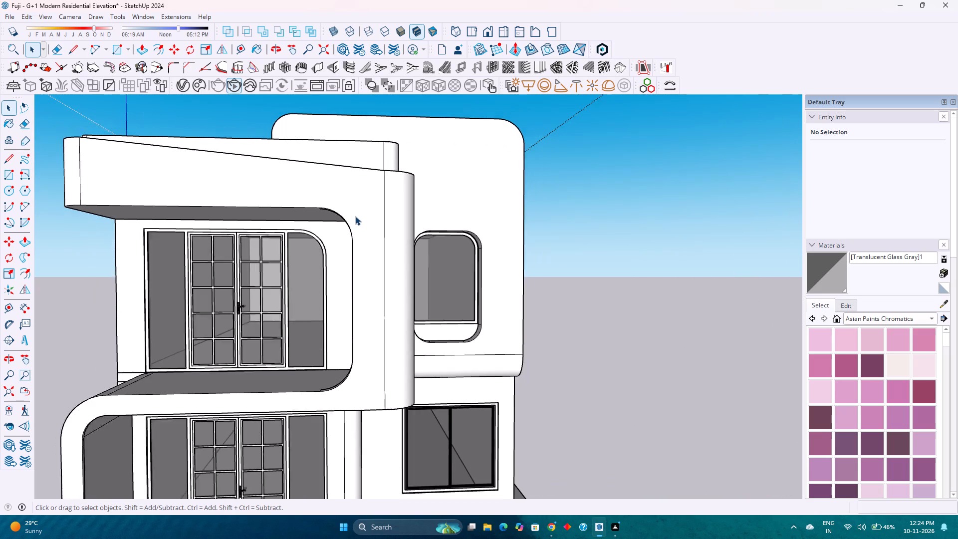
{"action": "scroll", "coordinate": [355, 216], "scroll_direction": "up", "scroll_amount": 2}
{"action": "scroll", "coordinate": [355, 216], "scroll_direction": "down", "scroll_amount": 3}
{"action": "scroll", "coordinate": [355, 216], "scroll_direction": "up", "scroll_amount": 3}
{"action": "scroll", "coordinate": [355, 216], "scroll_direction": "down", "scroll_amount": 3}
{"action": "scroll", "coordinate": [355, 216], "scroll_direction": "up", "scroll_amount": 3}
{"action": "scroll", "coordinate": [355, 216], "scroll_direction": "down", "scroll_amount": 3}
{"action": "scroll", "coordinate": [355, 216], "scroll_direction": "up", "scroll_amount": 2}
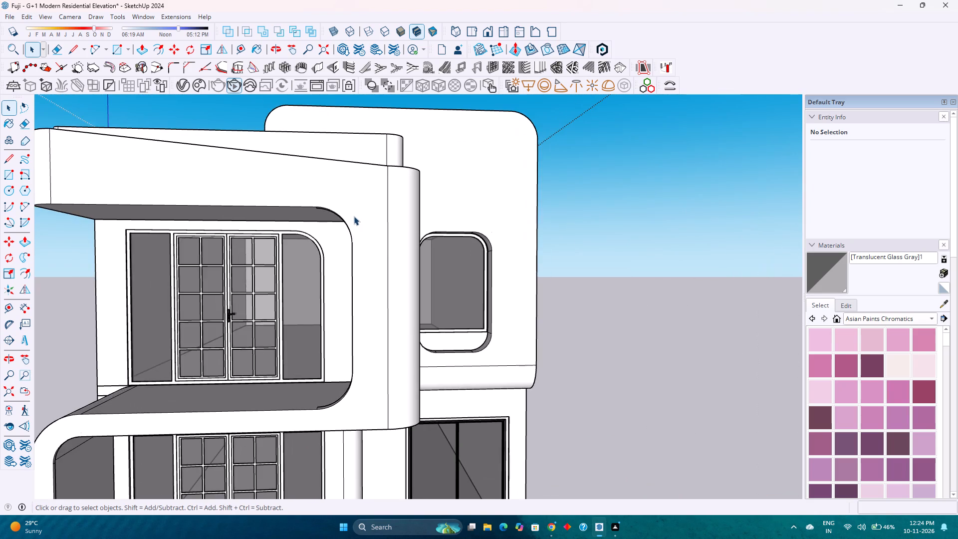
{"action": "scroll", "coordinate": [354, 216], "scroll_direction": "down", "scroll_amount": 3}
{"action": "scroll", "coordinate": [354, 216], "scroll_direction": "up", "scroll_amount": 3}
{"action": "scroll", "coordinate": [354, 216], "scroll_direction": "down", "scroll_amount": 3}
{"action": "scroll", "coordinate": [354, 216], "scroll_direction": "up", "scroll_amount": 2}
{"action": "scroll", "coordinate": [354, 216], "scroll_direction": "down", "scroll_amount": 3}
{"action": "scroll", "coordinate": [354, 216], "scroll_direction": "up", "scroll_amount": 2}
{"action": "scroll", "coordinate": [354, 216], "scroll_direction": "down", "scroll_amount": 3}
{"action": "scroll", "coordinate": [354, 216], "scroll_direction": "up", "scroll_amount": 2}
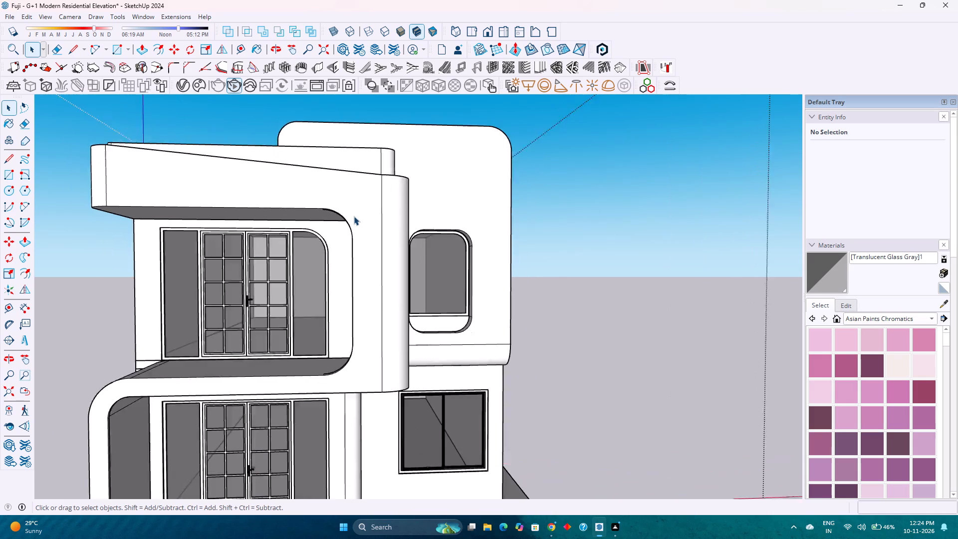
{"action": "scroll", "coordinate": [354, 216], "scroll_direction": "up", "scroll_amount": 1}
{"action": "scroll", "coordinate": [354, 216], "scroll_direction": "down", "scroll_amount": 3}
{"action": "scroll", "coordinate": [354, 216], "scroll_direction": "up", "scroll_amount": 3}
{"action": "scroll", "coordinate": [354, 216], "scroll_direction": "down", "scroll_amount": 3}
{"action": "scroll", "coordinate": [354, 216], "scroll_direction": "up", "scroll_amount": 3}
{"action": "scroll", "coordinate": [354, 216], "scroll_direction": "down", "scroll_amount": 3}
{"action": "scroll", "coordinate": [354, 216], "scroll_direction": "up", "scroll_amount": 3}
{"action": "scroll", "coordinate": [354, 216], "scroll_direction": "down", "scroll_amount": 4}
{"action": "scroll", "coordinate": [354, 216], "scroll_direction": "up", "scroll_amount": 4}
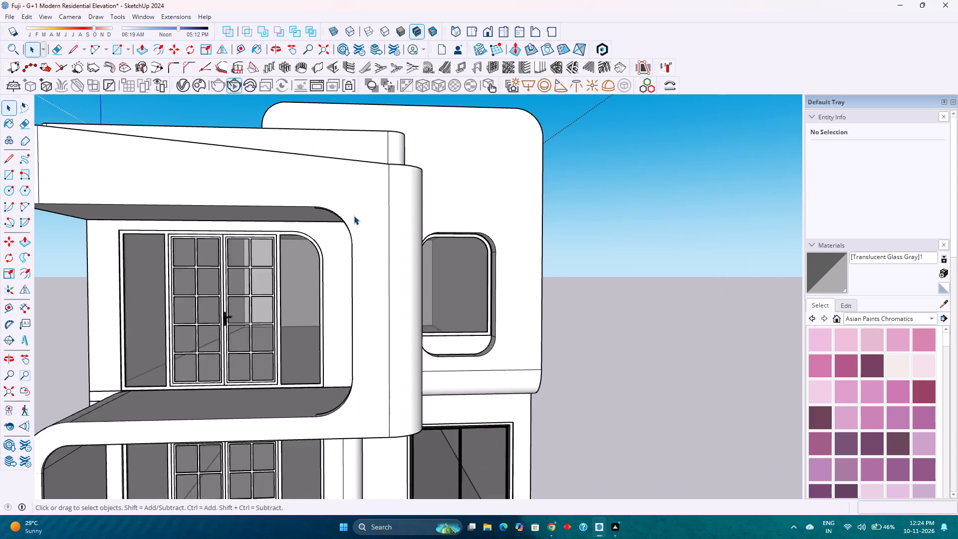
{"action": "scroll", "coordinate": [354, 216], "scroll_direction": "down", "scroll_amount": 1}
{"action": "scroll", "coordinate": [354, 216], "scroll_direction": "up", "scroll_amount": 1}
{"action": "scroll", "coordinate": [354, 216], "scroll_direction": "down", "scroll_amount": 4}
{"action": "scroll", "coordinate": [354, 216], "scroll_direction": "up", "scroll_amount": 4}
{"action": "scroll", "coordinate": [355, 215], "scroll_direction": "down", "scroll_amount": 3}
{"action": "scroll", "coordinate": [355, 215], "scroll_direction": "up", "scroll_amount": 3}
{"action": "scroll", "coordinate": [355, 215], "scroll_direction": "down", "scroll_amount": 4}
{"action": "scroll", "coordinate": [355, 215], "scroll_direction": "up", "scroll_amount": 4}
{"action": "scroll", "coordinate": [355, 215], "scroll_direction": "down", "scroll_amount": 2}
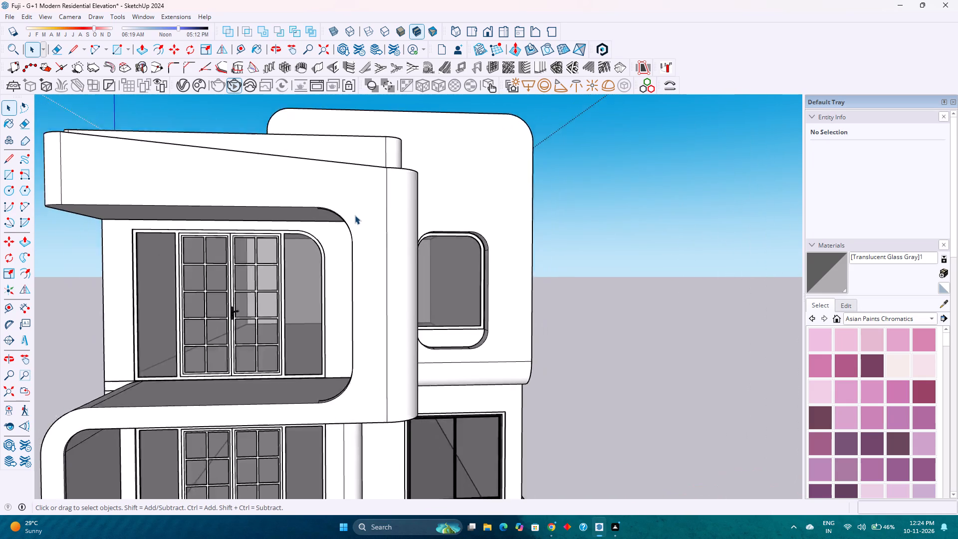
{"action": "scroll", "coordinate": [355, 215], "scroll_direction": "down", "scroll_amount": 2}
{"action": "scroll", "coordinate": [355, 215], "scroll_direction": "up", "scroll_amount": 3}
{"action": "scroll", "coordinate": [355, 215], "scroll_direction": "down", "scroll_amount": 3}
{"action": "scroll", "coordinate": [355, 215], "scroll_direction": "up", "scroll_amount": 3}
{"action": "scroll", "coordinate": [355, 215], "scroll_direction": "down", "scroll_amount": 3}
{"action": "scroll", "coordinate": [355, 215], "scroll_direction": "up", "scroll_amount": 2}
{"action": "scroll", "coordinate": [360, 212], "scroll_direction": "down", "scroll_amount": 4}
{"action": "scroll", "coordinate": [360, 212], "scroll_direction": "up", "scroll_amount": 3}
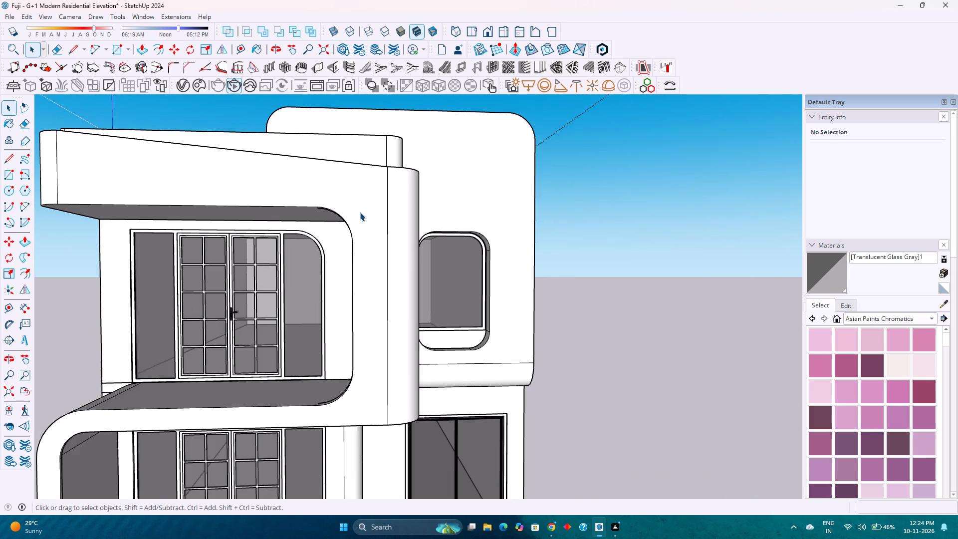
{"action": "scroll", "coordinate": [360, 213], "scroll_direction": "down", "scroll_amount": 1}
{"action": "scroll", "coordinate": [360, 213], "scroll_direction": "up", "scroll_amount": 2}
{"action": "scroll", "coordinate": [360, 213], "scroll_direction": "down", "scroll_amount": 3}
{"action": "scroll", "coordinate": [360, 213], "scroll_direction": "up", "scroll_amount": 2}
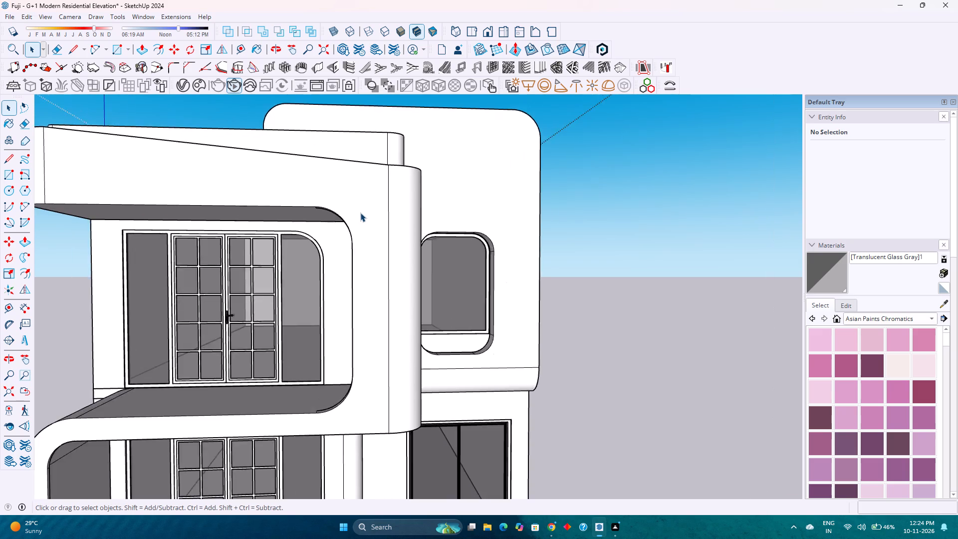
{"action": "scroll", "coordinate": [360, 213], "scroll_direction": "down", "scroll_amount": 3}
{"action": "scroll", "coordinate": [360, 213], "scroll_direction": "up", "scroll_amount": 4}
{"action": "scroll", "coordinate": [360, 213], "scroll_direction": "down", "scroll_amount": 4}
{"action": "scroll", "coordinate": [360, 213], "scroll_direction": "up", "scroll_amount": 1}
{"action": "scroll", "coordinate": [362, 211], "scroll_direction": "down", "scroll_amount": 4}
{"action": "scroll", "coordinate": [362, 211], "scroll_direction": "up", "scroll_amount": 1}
Examine the entrance step's corner beside the porch side wall and its relation to the lower slab.
{"action": "scroll", "coordinate": [362, 211], "scroll_direction": "down", "scroll_amount": 6}
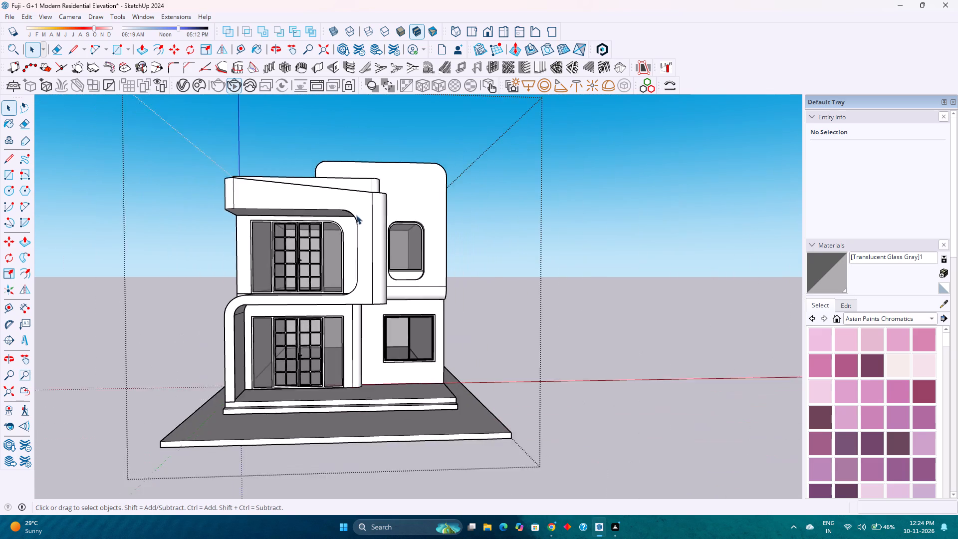
{"action": "scroll", "coordinate": [356, 215], "scroll_direction": "down", "scroll_amount": 2}
{"action": "scroll", "coordinate": [248, 358], "scroll_direction": "up", "scroll_amount": 13}
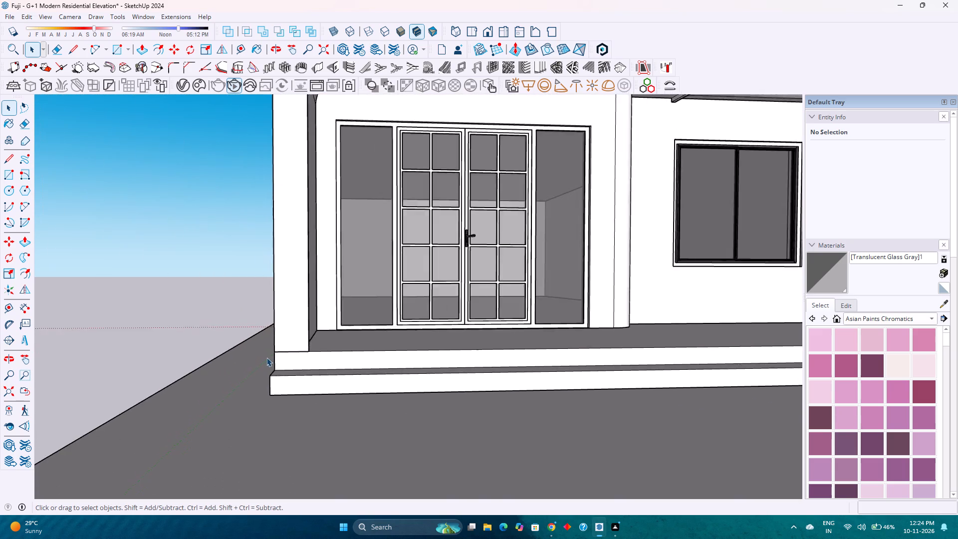
{"action": "scroll", "coordinate": [266, 357], "scroll_direction": "up", "scroll_amount": 7}
{"action": "middle_click_drag", "start_coordinate": [278, 361], "coordinate": [417, 358]}
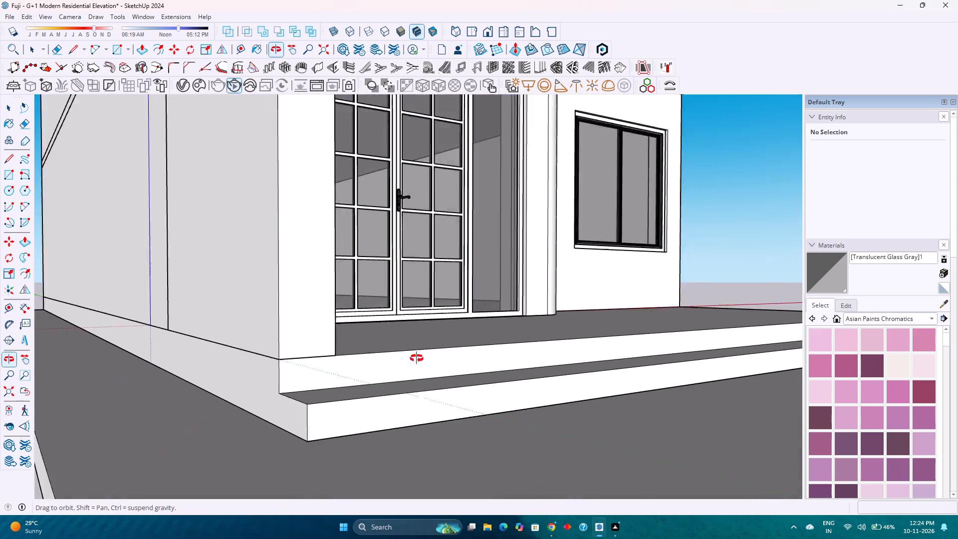
{"action": "middle_click_drag", "start_coordinate": [417, 358], "coordinate": [426, 358]}
{"action": "scroll", "coordinate": [427, 358], "scroll_direction": "up", "scroll_amount": 1}
{"action": "scroll", "coordinate": [366, 332], "scroll_direction": "down", "scroll_amount": 12}
{"action": "middle_click_drag", "start_coordinate": [384, 294], "coordinate": [312, 340]}
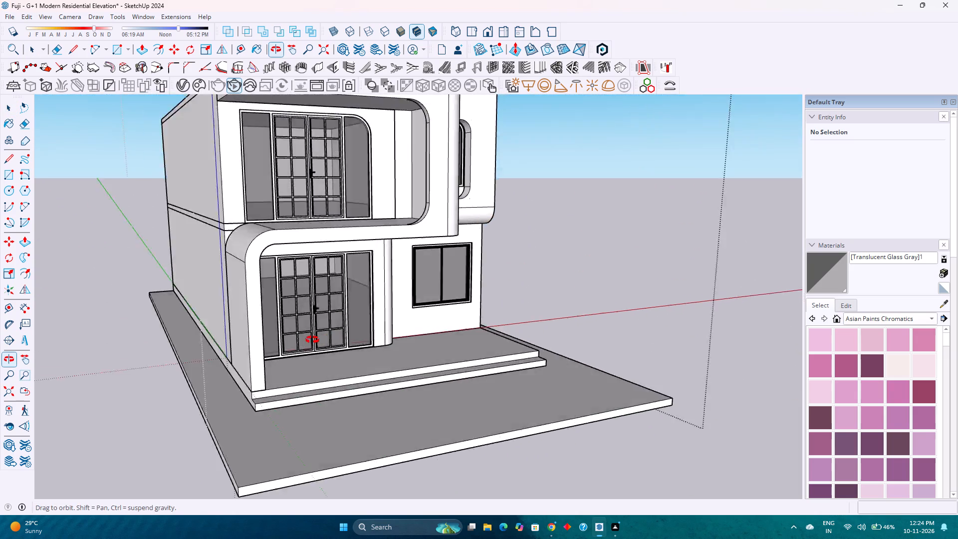
{"action": "middle_click_drag", "start_coordinate": [312, 340], "coordinate": [271, 272]}
{"action": "scroll", "coordinate": [272, 272], "scroll_direction": "down", "scroll_amount": 4}
{"action": "scroll", "coordinate": [374, 215], "scroll_direction": "up", "scroll_amount": 4}
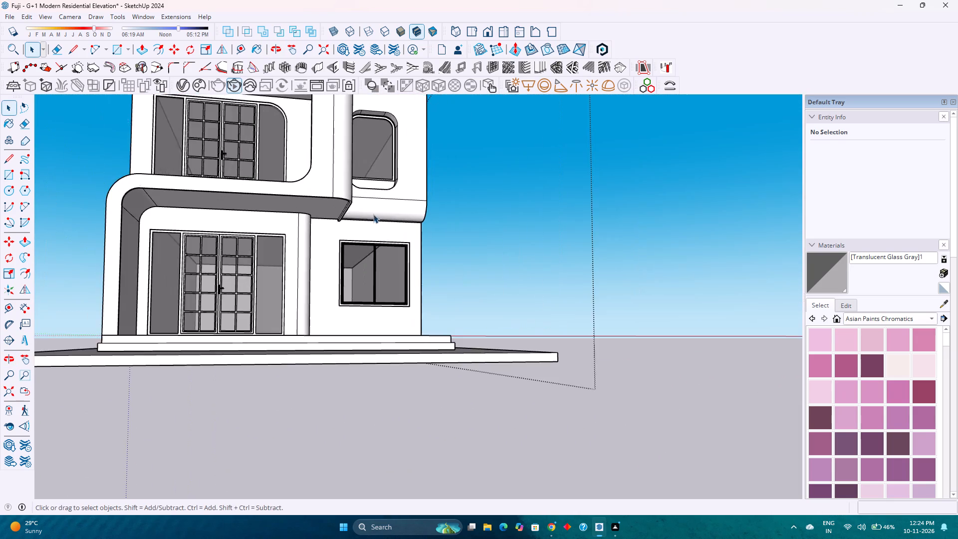
Examine the underside junction where the projecting balcony frame meets the curved upper wall above the ground-floor window.
{"action": "scroll", "coordinate": [371, 214], "scroll_direction": "up", "scroll_amount": 2}
{"action": "middle_click_drag", "start_coordinate": [370, 214], "coordinate": [272, 311]}
{"action": "scroll", "coordinate": [240, 291], "scroll_direction": "down", "scroll_amount": 2}
{"action": "middle_click_drag", "start_coordinate": [200, 363], "coordinate": [199, 363]}
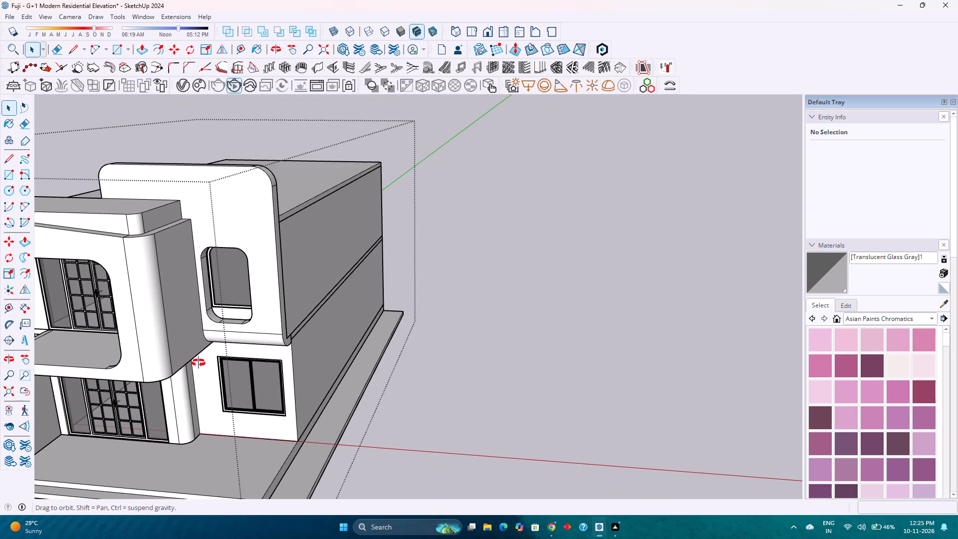
{"action": "middle_click_drag", "start_coordinate": [199, 363], "coordinate": [112, 264]}
{"action": "scroll", "coordinate": [137, 224], "scroll_direction": "up", "scroll_amount": 14}
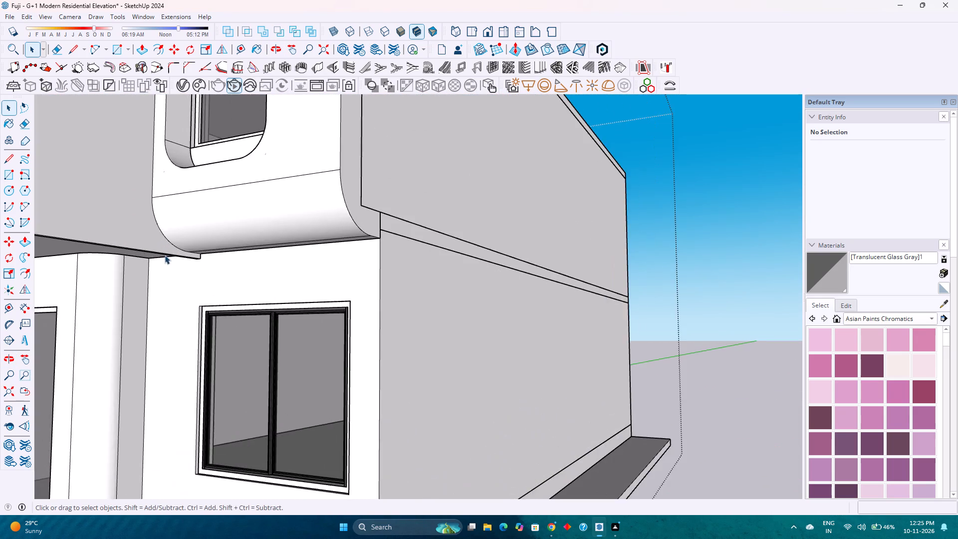
{"action": "scroll", "coordinate": [165, 255], "scroll_direction": "up", "scroll_amount": 14}
{"action": "middle_click_drag", "start_coordinate": [206, 252], "coordinate": [64, 234]}
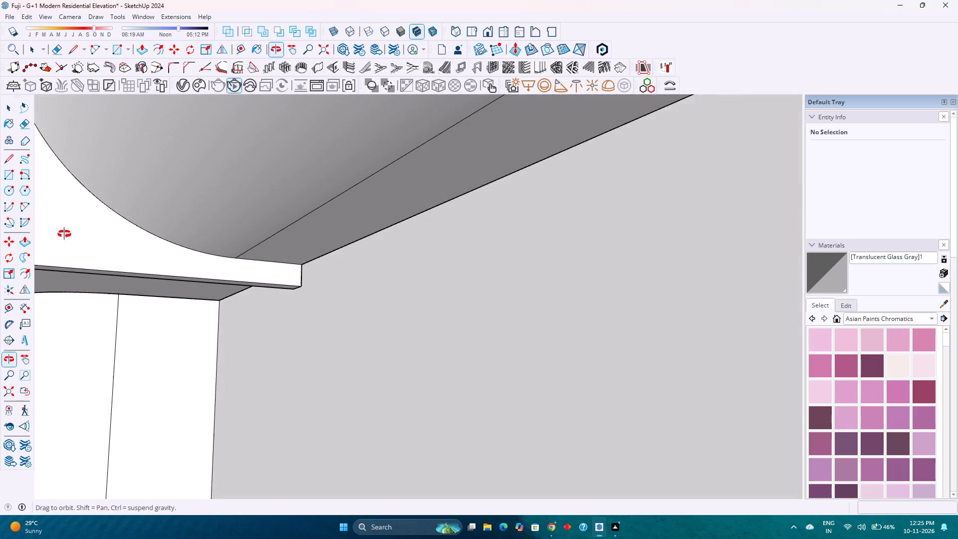
{"action": "middle_click_drag", "start_coordinate": [64, 234], "coordinate": [183, 187]}
{"action": "middle_click", "coordinate": [183, 187]}
{"action": "scroll", "coordinate": [229, 261], "scroll_direction": "up", "scroll_amount": 8}
{"action": "middle_click_drag", "start_coordinate": [272, 259], "coordinate": [173, 259]}
{"action": "middle_click_drag", "start_coordinate": [173, 259], "coordinate": [291, 284]}
{"action": "scroll", "coordinate": [310, 287], "scroll_direction": "down", "scroll_amount": 13}
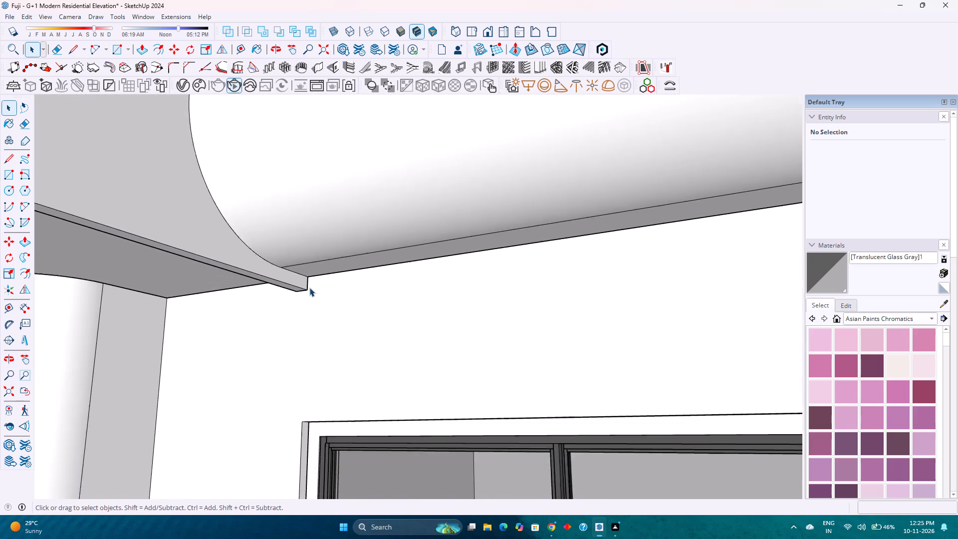
{"action": "scroll", "coordinate": [309, 287], "scroll_direction": "down", "scroll_amount": 6}
{"action": "middle_click_drag", "start_coordinate": [263, 284], "coordinate": [360, 277]}
{"action": "scroll", "coordinate": [361, 276], "scroll_direction": "down", "scroll_amount": 4}
{"action": "middle_click_drag", "start_coordinate": [326, 276], "coordinate": [415, 277]}
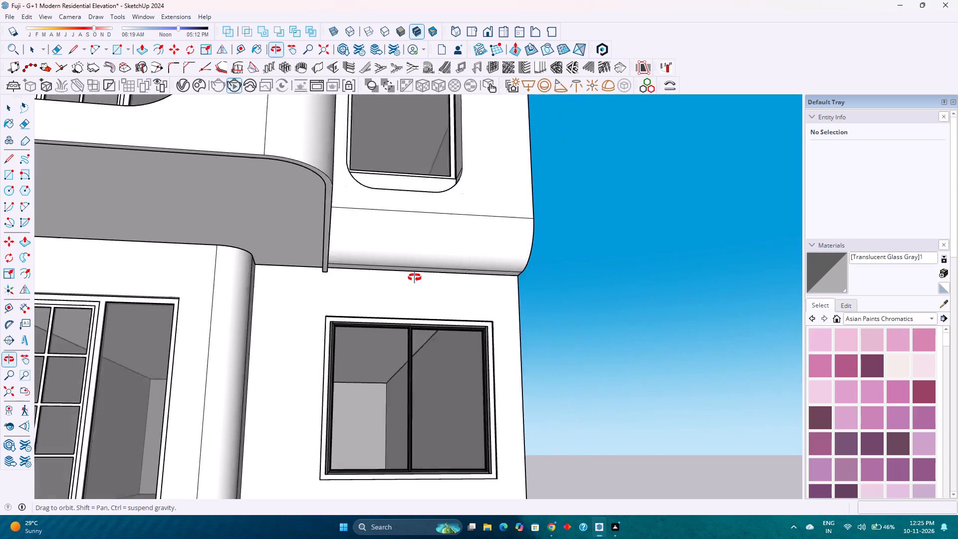
{"action": "middle_click_drag", "start_coordinate": [415, 277], "coordinate": [490, 280]}
{"action": "middle_click_drag", "start_coordinate": [490, 280], "coordinate": [430, 276]}
{"action": "scroll", "coordinate": [351, 261], "scroll_direction": "up", "scroll_amount": 1}
{"action": "middle_click_drag", "start_coordinate": [349, 260], "coordinate": [430, 256]}
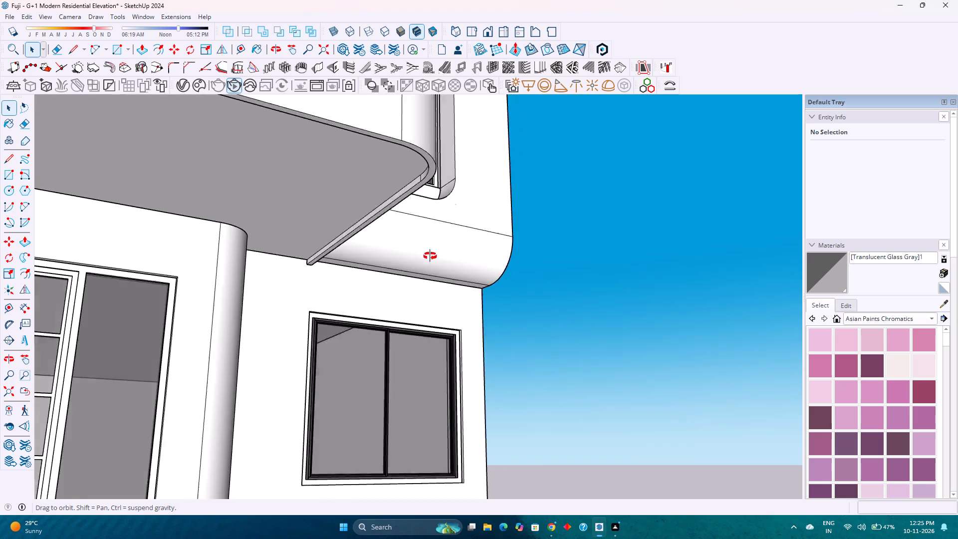
{"action": "middle_click_drag", "start_coordinate": [430, 256], "coordinate": [386, 263]}
{"action": "scroll", "coordinate": [386, 263], "scroll_direction": "down", "scroll_amount": 8}
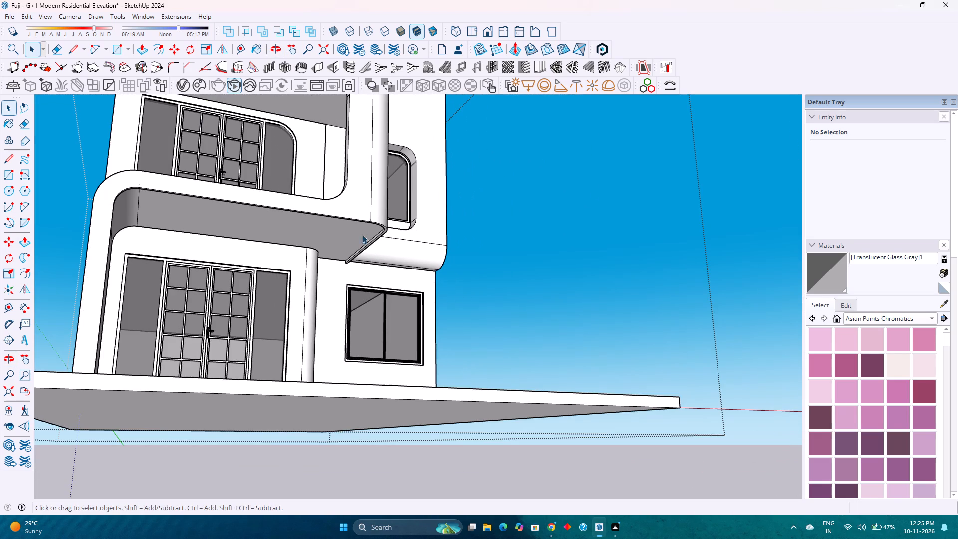
Examine the whole front elevation and the underside of the balcony frame above the ground-floor entrance.
{"action": "scroll", "coordinate": [359, 223], "scroll_direction": "down", "scroll_amount": 5}
{"action": "middle_click_drag", "start_coordinate": [395, 251], "coordinate": [294, 267]}
{"action": "scroll", "coordinate": [293, 262], "scroll_direction": "down", "scroll_amount": 2}
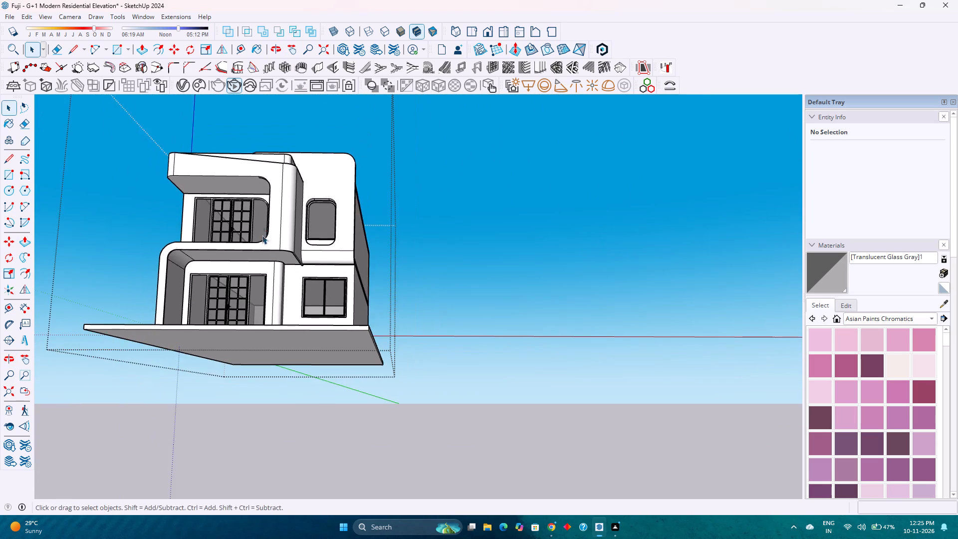
{"action": "middle_click_drag", "start_coordinate": [262, 235], "coordinate": [331, 258]}
{"action": "scroll", "coordinate": [331, 258], "scroll_direction": "down", "scroll_amount": 4}
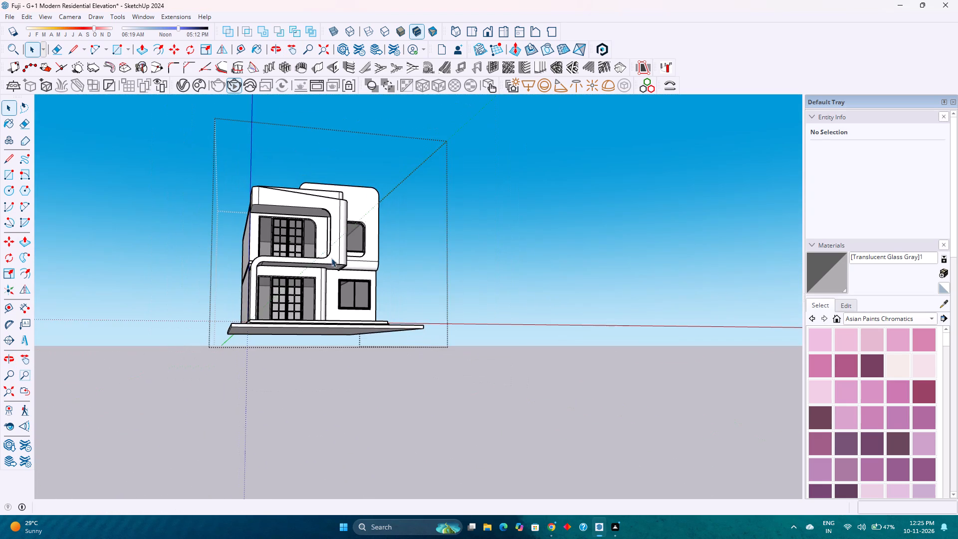
{"action": "scroll", "coordinate": [336, 271], "scroll_direction": "up", "scroll_amount": 12}
{"action": "middle_click", "coordinate": [348, 275]}
{"action": "middle_click", "coordinate": [348, 275]}
{"action": "middle_click_drag", "start_coordinate": [348, 275], "coordinate": [317, 264]}
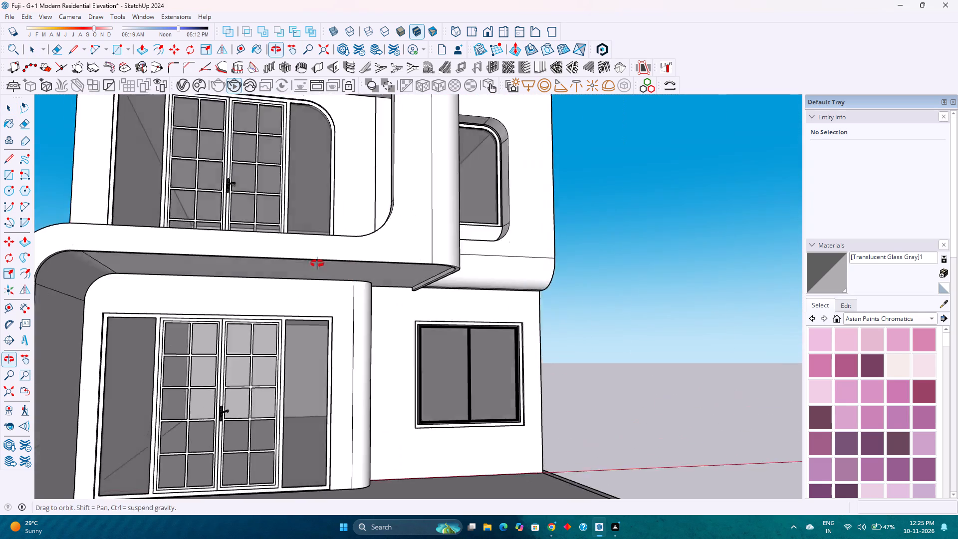
{"action": "middle_click_drag", "start_coordinate": [317, 264], "coordinate": [275, 250]}
{"action": "middle_click_drag", "start_coordinate": [249, 239], "coordinate": [96, 212]}
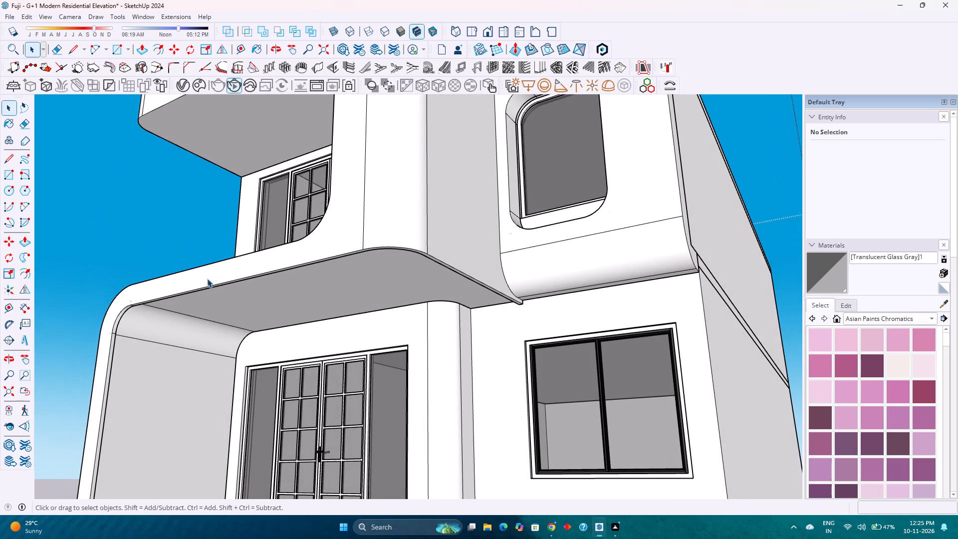
{"action": "scroll", "coordinate": [127, 316], "scroll_direction": "up", "scroll_amount": 11}
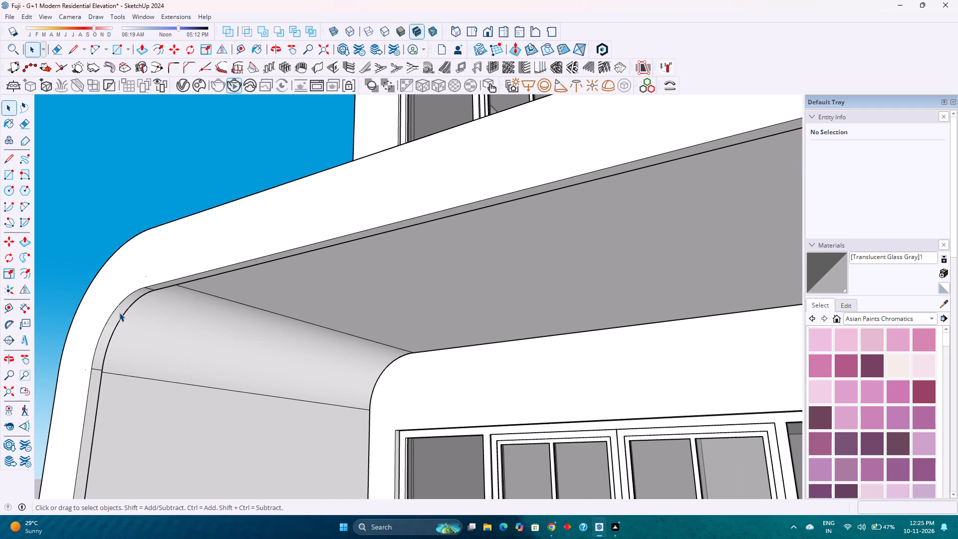
Select the curved facade frame group at its rounded porch corner and check its extent across the front elevation.
{"action": "left_click", "coordinate": [119, 312]}
{"action": "scroll", "coordinate": [119, 311], "scroll_direction": "down", "scroll_amount": 10}
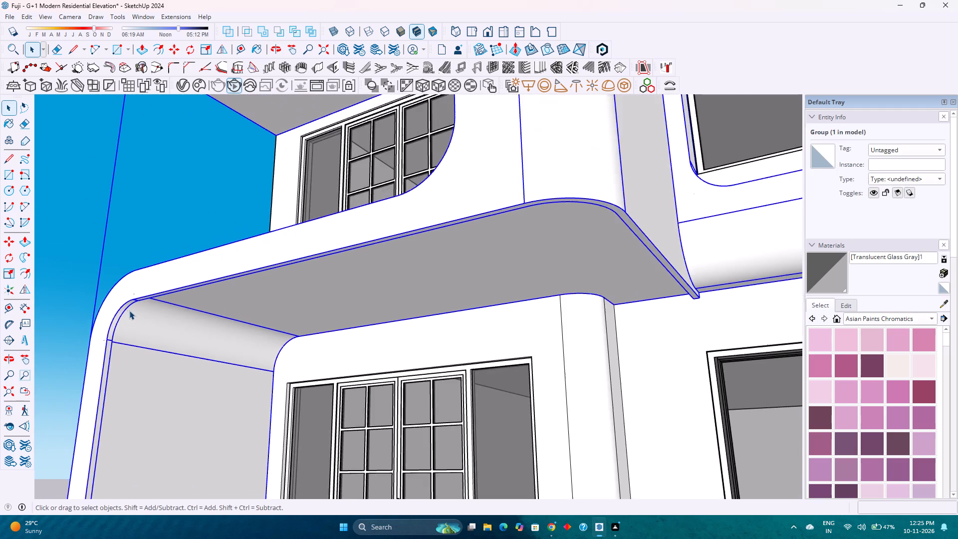
{"action": "scroll", "coordinate": [129, 310], "scroll_direction": "down", "scroll_amount": 7}
{"action": "middle_click_drag", "start_coordinate": [140, 313], "coordinate": [251, 383]}
{"action": "scroll", "coordinate": [252, 383], "scroll_direction": "down", "scroll_amount": 8}
{"action": "scroll", "coordinate": [253, 370], "scroll_direction": "up", "scroll_amount": 2}
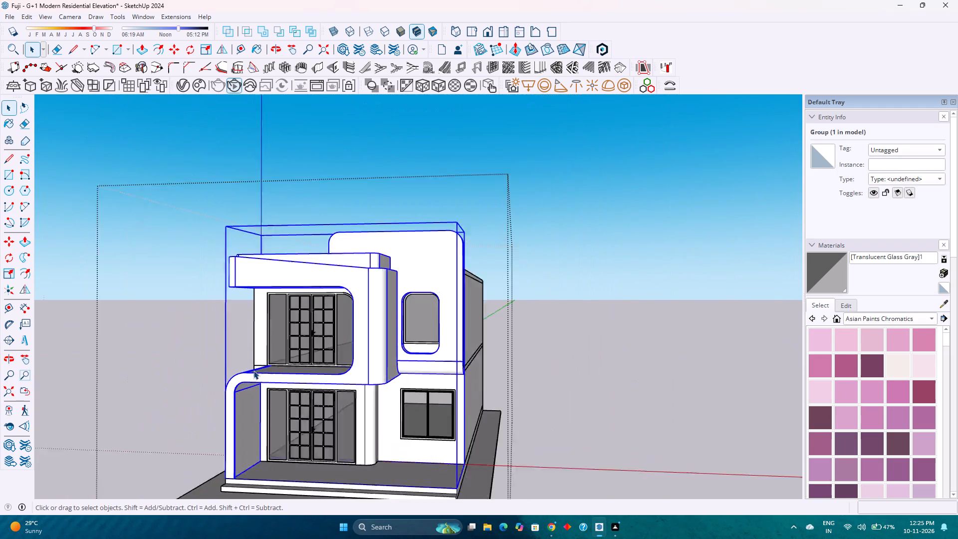
{"action": "scroll", "coordinate": [253, 370], "scroll_direction": "up", "scroll_amount": 2}
{"action": "scroll", "coordinate": [253, 370], "scroll_direction": "down", "scroll_amount": 4}
{"action": "scroll", "coordinate": [253, 370], "scroll_direction": "up", "scroll_amount": 4}
{"action": "scroll", "coordinate": [253, 370], "scroll_direction": "down", "scroll_amount": 8}
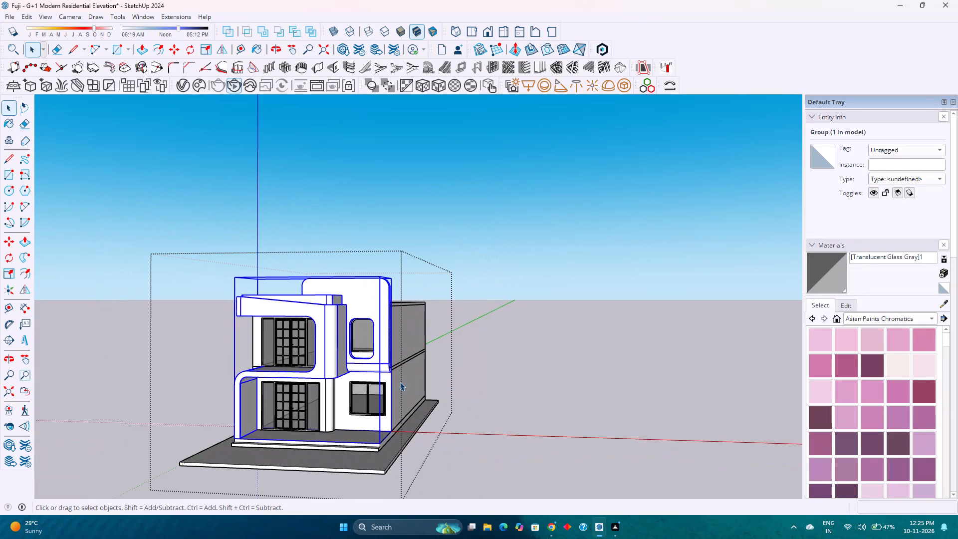
Close the house group, reopen it, and select the curved facade frame group inside it.
{"action": "left_click", "coordinate": [499, 372]}
{"action": "scroll", "coordinate": [337, 360], "scroll_direction": "up", "scroll_amount": 4}
{"action": "left_click", "coordinate": [332, 356]}
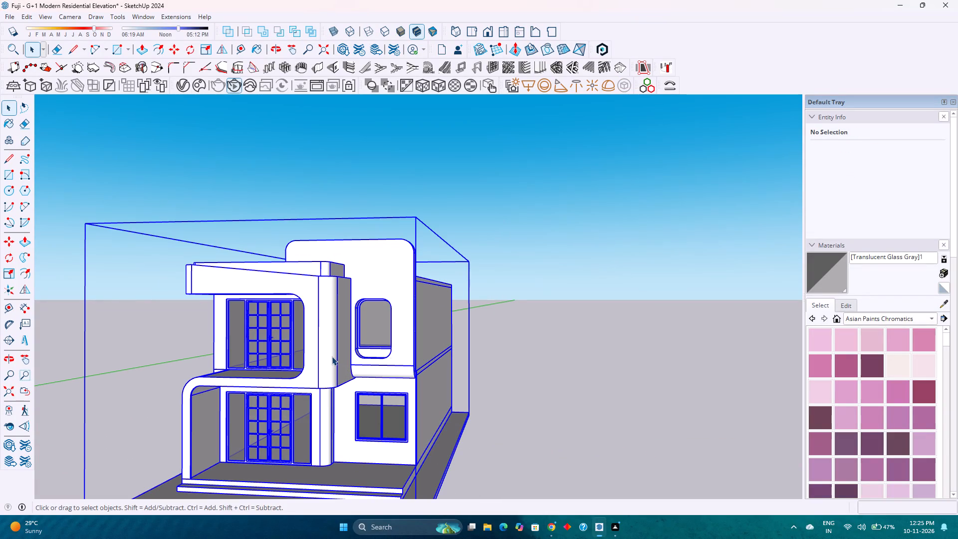
{"action": "left_click", "coordinate": [332, 356]}
{"action": "left_click", "coordinate": [332, 356]}
{"action": "left_click", "coordinate": [332, 356]}
{"action": "scroll", "coordinate": [332, 356], "scroll_direction": "down", "scroll_amount": 4}
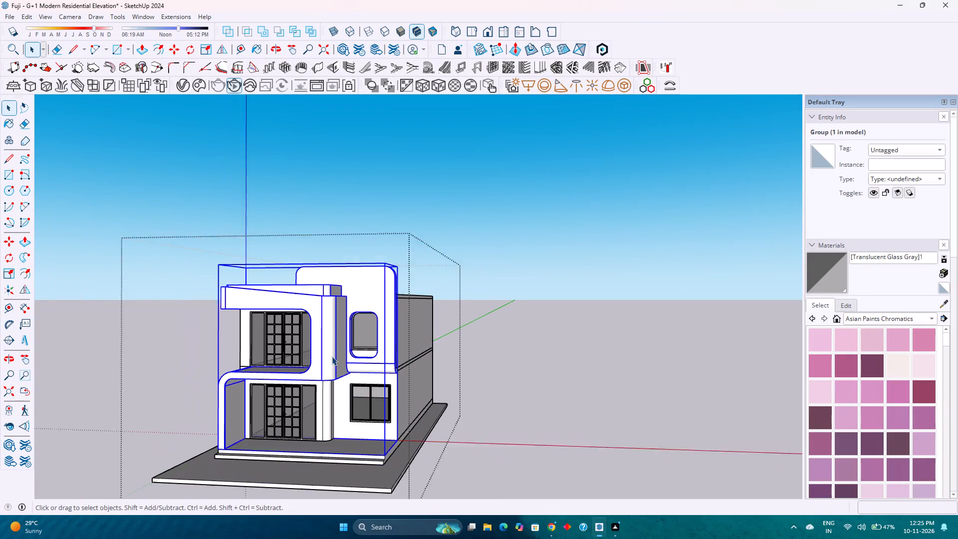
{"action": "scroll", "coordinate": [425, 380], "scroll_direction": "down", "scroll_amount": 4}
{"action": "middle_click_drag", "start_coordinate": [424, 380], "coordinate": [345, 300]}
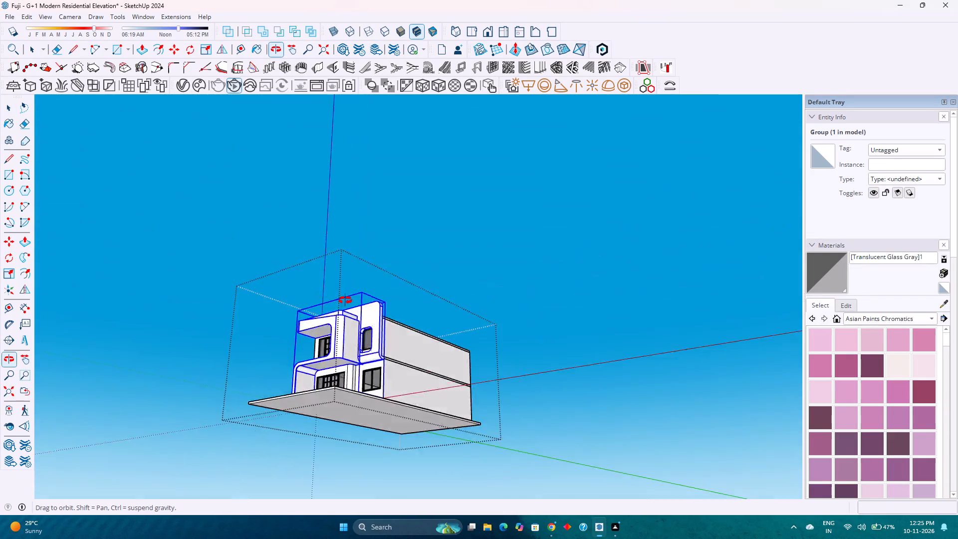
{"action": "middle_click_drag", "start_coordinate": [345, 300], "coordinate": [512, 394]}
{"action": "scroll", "coordinate": [418, 379], "scroll_direction": "up", "scroll_amount": 5}
{"action": "middle_click_drag", "start_coordinate": [411, 405], "coordinate": [361, 366]}
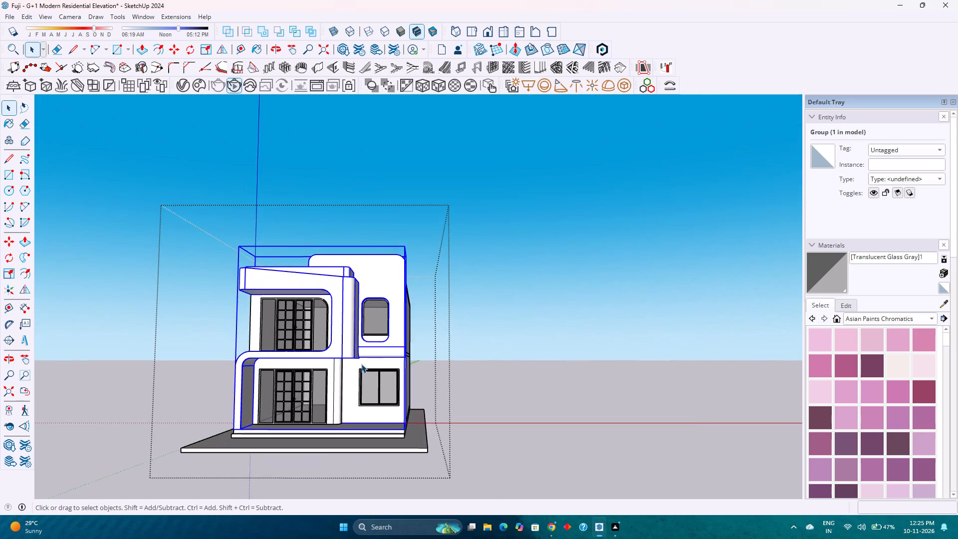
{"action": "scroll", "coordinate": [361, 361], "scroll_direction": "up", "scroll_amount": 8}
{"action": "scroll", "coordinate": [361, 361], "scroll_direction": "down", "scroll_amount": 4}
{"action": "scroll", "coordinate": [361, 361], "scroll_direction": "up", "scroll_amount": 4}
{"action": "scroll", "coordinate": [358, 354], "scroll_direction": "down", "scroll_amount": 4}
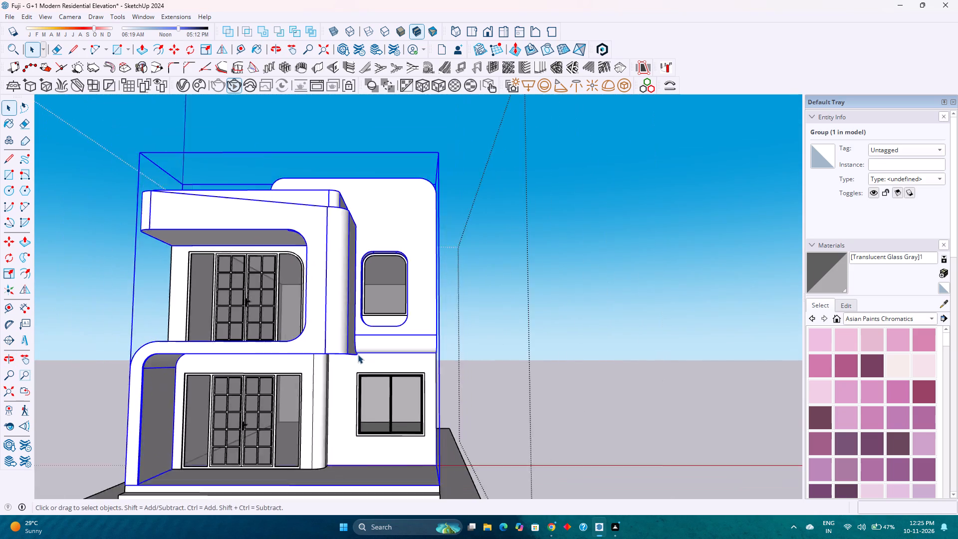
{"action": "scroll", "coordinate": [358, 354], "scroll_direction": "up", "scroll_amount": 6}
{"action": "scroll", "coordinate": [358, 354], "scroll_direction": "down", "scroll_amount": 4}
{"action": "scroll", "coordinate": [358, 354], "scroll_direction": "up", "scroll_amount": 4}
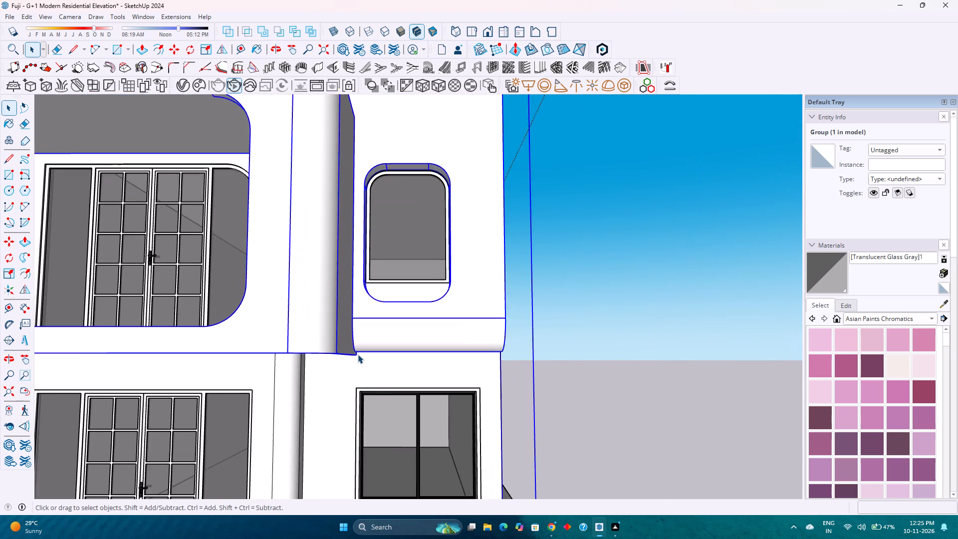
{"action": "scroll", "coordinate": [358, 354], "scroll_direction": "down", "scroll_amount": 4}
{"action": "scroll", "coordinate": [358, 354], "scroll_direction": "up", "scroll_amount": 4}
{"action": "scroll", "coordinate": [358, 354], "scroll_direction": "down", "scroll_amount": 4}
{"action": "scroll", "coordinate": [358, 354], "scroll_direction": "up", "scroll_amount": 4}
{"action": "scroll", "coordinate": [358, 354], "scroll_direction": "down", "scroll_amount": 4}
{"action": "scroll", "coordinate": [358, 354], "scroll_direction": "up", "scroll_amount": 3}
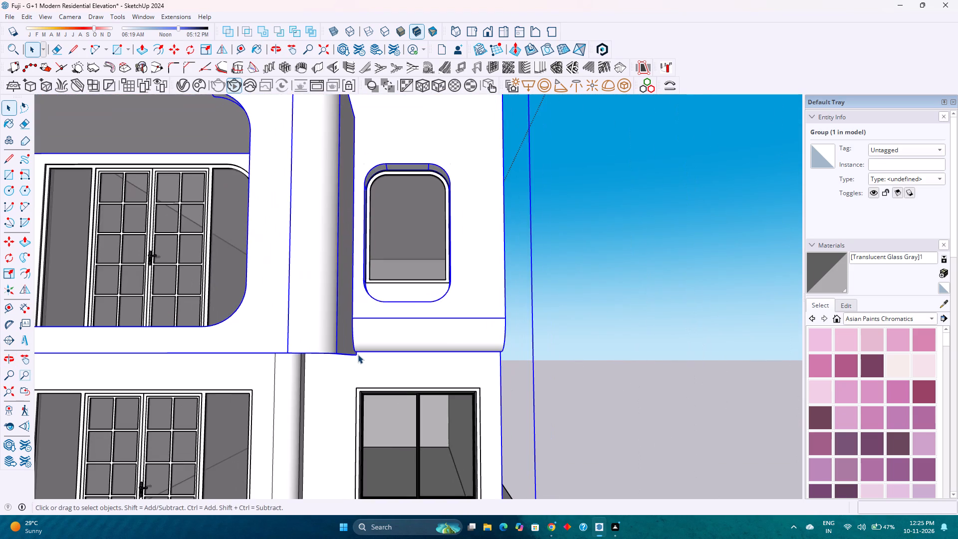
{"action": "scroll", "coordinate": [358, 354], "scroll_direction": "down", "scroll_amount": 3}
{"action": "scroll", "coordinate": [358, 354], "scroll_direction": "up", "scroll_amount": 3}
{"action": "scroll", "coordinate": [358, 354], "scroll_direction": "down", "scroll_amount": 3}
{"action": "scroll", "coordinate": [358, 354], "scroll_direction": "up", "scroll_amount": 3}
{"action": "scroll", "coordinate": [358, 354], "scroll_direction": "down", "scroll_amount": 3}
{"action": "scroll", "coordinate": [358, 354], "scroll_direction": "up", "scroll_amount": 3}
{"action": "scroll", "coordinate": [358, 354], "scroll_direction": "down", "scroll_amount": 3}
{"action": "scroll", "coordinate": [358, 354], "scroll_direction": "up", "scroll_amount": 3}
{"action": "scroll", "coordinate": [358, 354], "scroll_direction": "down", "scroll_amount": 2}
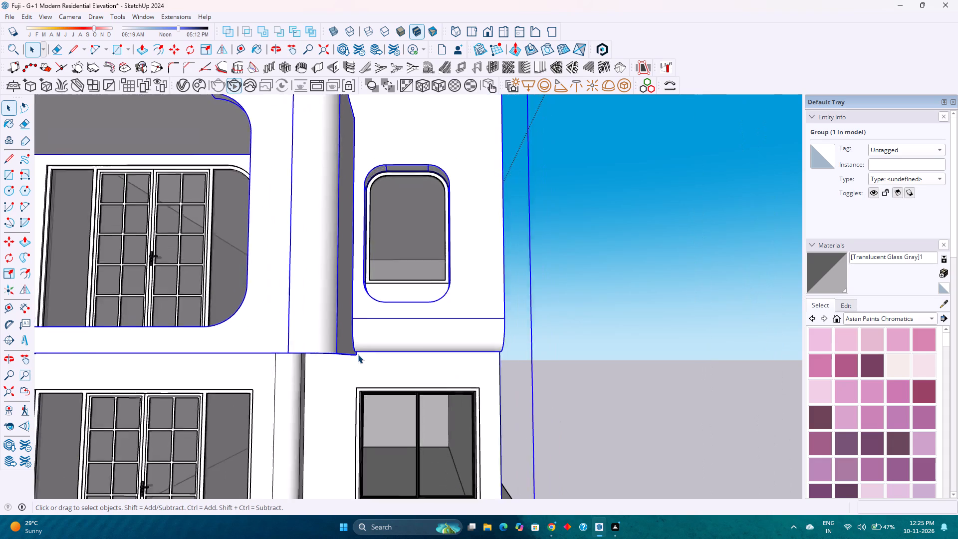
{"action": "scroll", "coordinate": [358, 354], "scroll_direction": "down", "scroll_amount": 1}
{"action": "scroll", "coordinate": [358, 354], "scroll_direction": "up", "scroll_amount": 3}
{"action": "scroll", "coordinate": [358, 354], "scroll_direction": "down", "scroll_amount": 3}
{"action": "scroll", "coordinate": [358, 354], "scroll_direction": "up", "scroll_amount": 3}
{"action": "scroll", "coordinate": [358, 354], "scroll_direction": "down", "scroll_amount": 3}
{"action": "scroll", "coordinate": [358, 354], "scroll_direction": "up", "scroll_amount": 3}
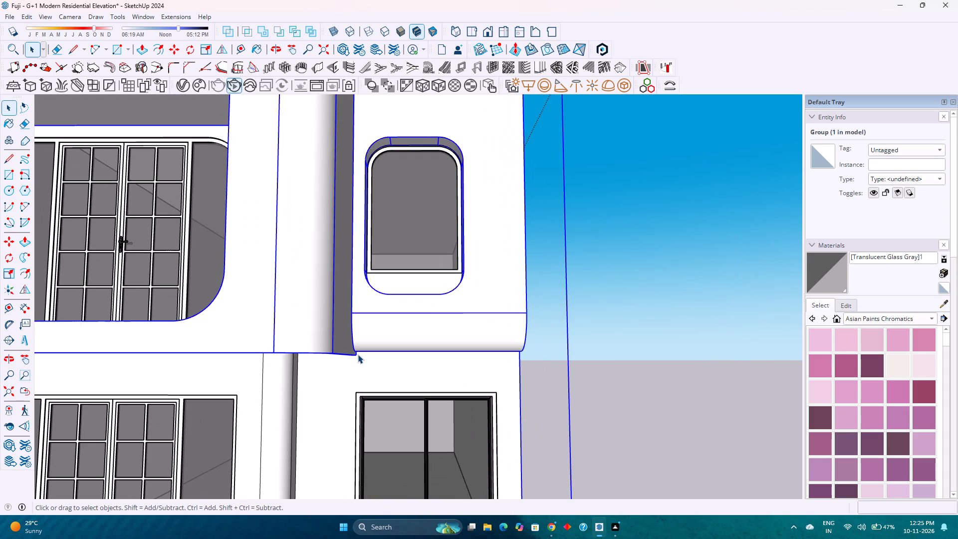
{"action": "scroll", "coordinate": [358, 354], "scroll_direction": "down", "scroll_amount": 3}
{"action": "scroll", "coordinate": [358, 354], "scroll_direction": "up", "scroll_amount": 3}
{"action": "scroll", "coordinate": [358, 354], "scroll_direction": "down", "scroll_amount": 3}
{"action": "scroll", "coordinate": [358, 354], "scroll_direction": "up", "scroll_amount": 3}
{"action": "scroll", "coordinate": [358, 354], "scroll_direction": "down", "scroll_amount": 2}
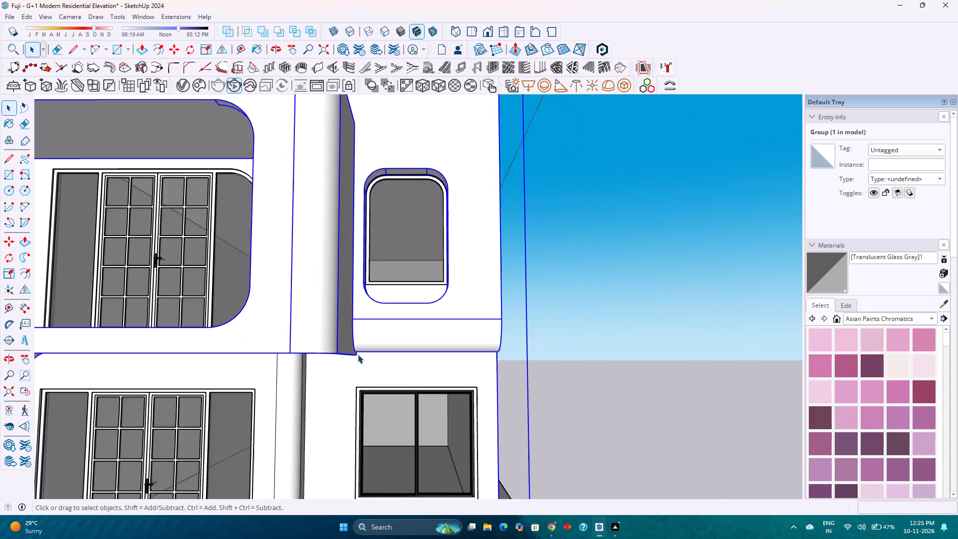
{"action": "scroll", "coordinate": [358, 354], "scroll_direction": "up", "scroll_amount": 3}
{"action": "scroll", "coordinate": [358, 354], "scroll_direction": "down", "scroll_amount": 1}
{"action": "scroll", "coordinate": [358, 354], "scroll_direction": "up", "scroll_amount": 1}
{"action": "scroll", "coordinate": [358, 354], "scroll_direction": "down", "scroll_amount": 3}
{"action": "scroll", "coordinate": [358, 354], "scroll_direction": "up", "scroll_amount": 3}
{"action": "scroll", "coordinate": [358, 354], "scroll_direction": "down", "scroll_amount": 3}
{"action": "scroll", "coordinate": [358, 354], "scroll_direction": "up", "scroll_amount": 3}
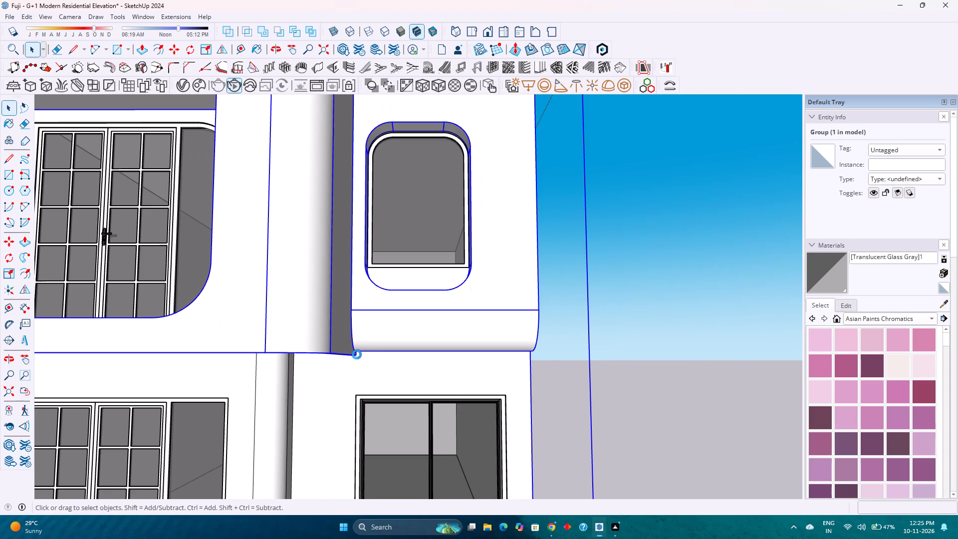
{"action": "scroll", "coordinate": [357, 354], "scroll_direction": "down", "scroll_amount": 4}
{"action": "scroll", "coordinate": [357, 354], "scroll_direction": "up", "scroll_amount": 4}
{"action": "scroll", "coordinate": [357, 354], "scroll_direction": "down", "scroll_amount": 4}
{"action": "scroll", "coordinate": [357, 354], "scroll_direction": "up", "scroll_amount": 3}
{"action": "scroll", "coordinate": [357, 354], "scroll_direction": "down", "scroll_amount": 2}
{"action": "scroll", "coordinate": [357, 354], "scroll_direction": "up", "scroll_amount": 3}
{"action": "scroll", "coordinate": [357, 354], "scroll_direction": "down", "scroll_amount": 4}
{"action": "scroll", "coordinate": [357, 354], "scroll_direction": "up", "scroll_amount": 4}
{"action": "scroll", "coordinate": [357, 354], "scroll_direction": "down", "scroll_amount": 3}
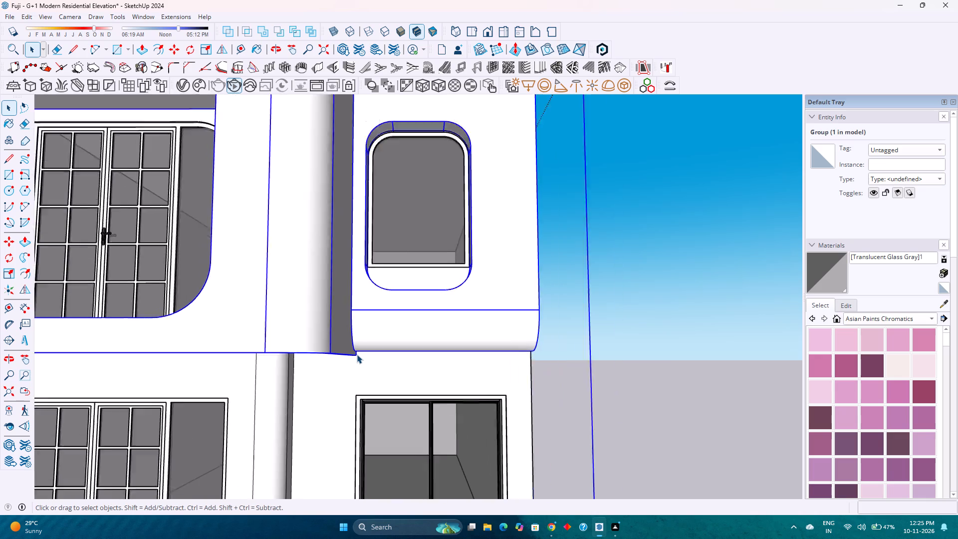
Examine the lower corner where the curved facade frame's side return meets the rounded bottom edge of the upper window wall.
{"action": "scroll", "coordinate": [357, 354], "scroll_direction": "up", "scroll_amount": 7}
{"action": "scroll", "coordinate": [357, 354], "scroll_direction": "down", "scroll_amount": 3}
{"action": "scroll", "coordinate": [357, 354], "scroll_direction": "up", "scroll_amount": 2}
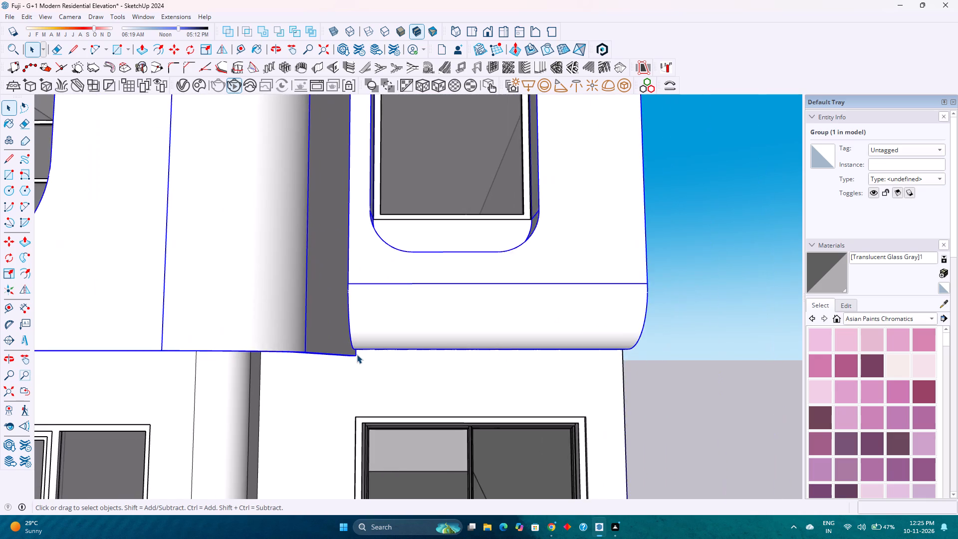
{"action": "scroll", "coordinate": [357, 354], "scroll_direction": "up", "scroll_amount": 4}
{"action": "scroll", "coordinate": [357, 354], "scroll_direction": "down", "scroll_amount": 7}
{"action": "scroll", "coordinate": [357, 354], "scroll_direction": "up", "scroll_amount": 3}
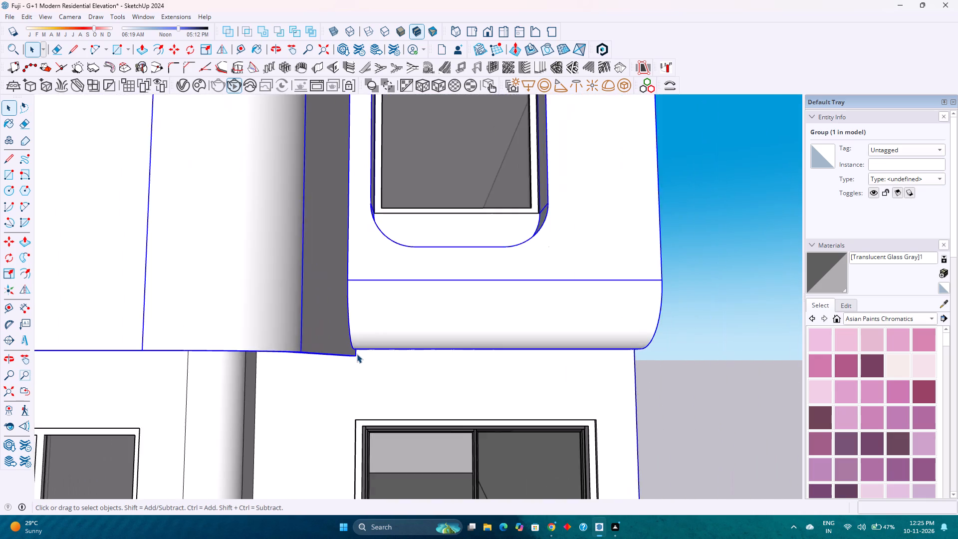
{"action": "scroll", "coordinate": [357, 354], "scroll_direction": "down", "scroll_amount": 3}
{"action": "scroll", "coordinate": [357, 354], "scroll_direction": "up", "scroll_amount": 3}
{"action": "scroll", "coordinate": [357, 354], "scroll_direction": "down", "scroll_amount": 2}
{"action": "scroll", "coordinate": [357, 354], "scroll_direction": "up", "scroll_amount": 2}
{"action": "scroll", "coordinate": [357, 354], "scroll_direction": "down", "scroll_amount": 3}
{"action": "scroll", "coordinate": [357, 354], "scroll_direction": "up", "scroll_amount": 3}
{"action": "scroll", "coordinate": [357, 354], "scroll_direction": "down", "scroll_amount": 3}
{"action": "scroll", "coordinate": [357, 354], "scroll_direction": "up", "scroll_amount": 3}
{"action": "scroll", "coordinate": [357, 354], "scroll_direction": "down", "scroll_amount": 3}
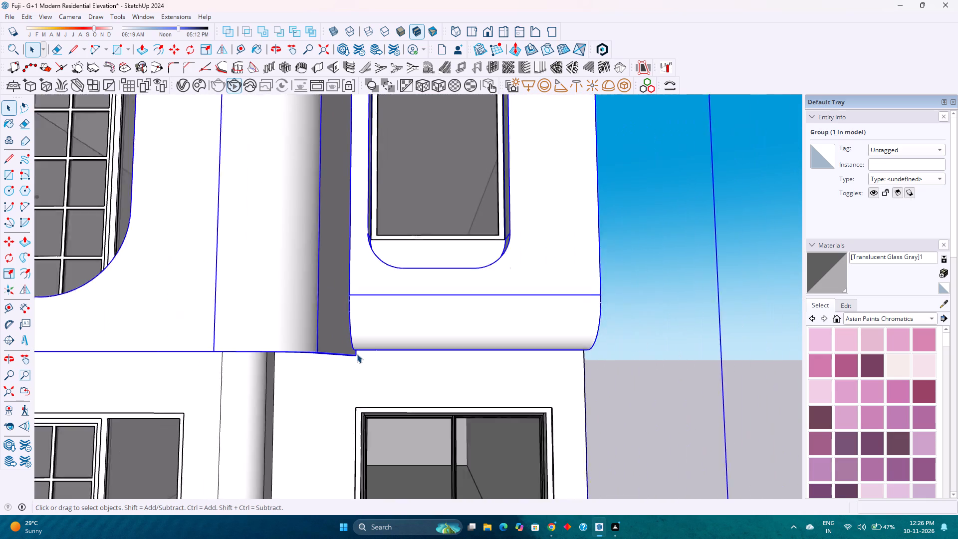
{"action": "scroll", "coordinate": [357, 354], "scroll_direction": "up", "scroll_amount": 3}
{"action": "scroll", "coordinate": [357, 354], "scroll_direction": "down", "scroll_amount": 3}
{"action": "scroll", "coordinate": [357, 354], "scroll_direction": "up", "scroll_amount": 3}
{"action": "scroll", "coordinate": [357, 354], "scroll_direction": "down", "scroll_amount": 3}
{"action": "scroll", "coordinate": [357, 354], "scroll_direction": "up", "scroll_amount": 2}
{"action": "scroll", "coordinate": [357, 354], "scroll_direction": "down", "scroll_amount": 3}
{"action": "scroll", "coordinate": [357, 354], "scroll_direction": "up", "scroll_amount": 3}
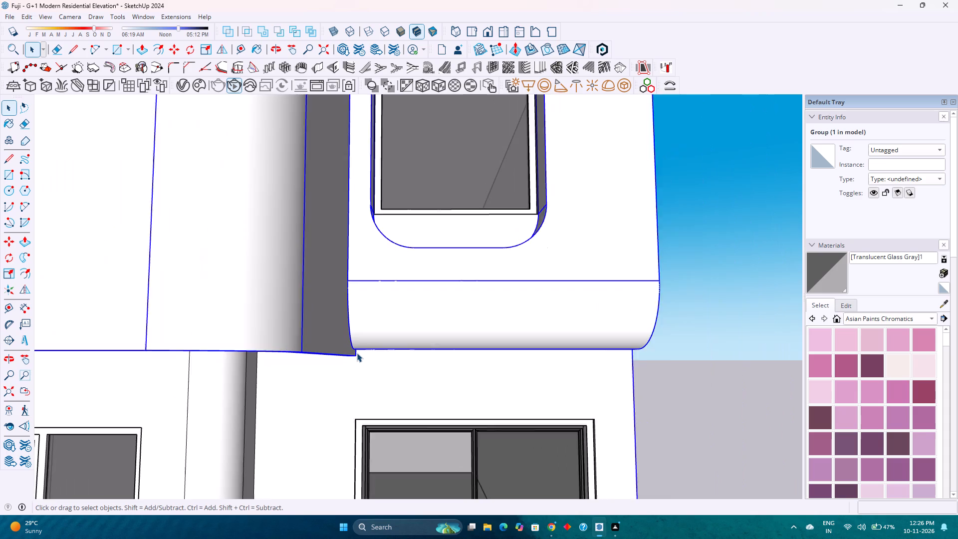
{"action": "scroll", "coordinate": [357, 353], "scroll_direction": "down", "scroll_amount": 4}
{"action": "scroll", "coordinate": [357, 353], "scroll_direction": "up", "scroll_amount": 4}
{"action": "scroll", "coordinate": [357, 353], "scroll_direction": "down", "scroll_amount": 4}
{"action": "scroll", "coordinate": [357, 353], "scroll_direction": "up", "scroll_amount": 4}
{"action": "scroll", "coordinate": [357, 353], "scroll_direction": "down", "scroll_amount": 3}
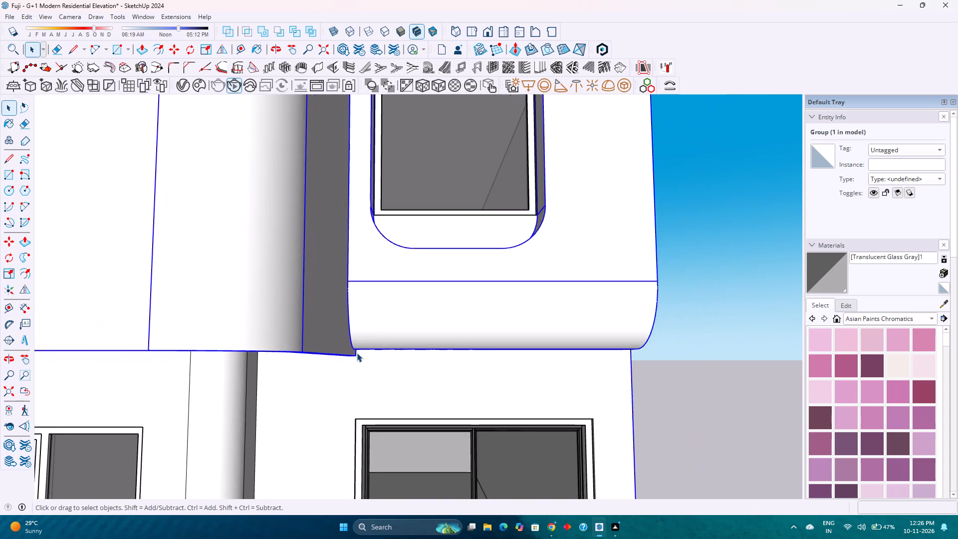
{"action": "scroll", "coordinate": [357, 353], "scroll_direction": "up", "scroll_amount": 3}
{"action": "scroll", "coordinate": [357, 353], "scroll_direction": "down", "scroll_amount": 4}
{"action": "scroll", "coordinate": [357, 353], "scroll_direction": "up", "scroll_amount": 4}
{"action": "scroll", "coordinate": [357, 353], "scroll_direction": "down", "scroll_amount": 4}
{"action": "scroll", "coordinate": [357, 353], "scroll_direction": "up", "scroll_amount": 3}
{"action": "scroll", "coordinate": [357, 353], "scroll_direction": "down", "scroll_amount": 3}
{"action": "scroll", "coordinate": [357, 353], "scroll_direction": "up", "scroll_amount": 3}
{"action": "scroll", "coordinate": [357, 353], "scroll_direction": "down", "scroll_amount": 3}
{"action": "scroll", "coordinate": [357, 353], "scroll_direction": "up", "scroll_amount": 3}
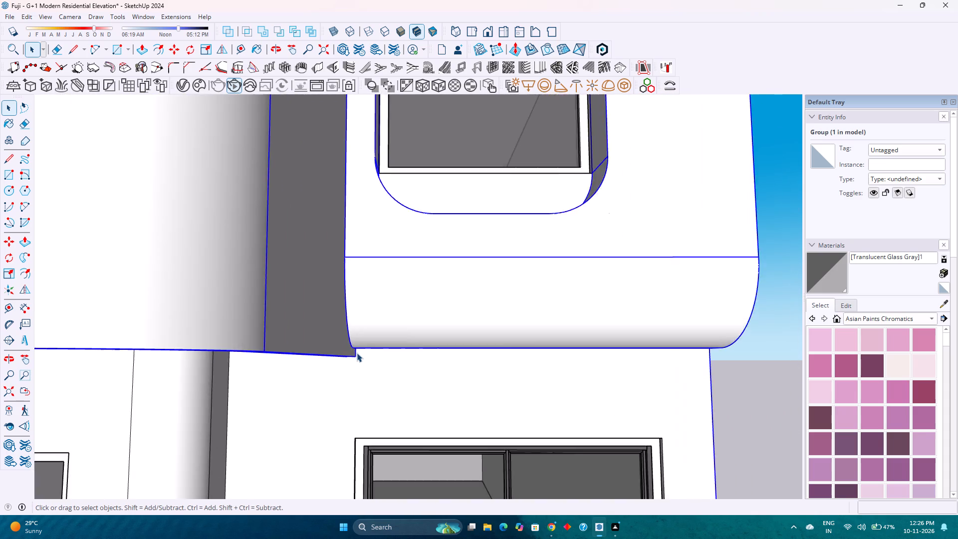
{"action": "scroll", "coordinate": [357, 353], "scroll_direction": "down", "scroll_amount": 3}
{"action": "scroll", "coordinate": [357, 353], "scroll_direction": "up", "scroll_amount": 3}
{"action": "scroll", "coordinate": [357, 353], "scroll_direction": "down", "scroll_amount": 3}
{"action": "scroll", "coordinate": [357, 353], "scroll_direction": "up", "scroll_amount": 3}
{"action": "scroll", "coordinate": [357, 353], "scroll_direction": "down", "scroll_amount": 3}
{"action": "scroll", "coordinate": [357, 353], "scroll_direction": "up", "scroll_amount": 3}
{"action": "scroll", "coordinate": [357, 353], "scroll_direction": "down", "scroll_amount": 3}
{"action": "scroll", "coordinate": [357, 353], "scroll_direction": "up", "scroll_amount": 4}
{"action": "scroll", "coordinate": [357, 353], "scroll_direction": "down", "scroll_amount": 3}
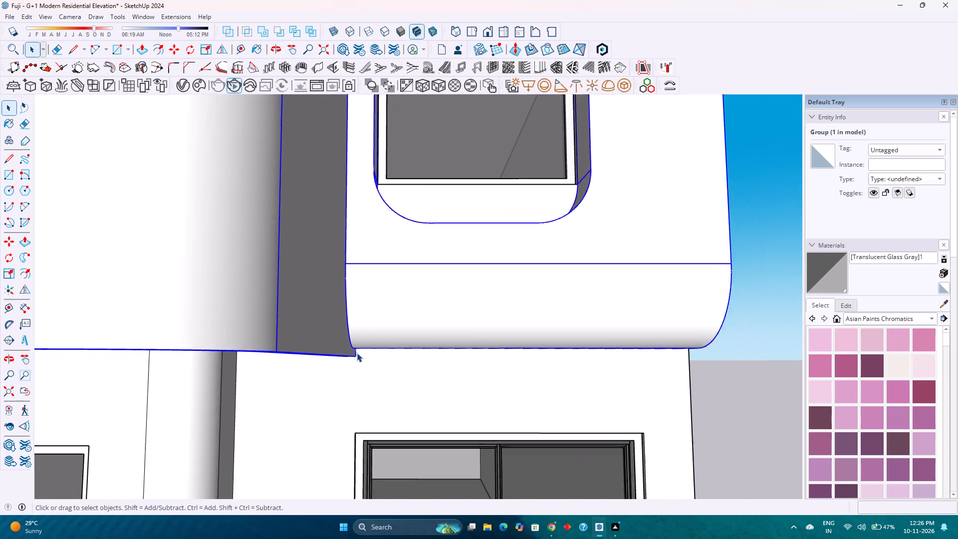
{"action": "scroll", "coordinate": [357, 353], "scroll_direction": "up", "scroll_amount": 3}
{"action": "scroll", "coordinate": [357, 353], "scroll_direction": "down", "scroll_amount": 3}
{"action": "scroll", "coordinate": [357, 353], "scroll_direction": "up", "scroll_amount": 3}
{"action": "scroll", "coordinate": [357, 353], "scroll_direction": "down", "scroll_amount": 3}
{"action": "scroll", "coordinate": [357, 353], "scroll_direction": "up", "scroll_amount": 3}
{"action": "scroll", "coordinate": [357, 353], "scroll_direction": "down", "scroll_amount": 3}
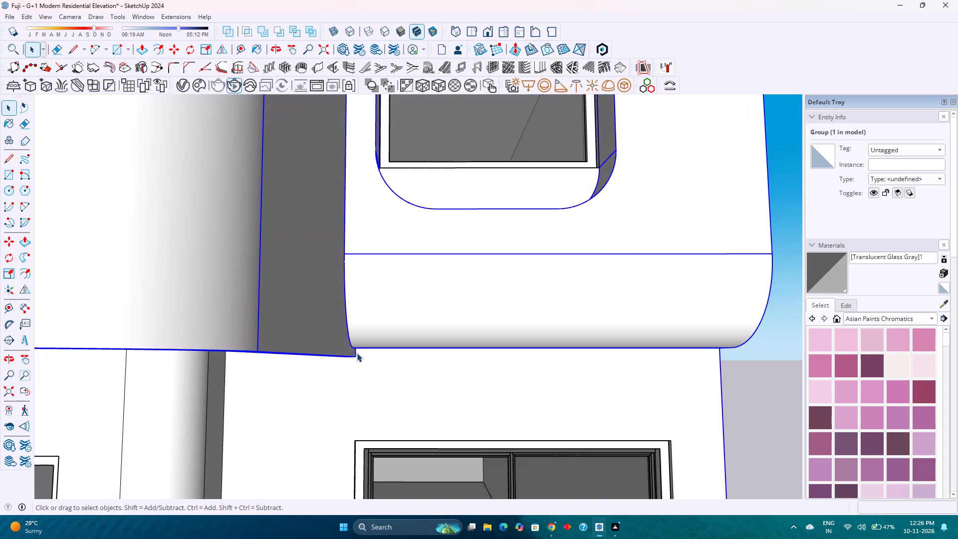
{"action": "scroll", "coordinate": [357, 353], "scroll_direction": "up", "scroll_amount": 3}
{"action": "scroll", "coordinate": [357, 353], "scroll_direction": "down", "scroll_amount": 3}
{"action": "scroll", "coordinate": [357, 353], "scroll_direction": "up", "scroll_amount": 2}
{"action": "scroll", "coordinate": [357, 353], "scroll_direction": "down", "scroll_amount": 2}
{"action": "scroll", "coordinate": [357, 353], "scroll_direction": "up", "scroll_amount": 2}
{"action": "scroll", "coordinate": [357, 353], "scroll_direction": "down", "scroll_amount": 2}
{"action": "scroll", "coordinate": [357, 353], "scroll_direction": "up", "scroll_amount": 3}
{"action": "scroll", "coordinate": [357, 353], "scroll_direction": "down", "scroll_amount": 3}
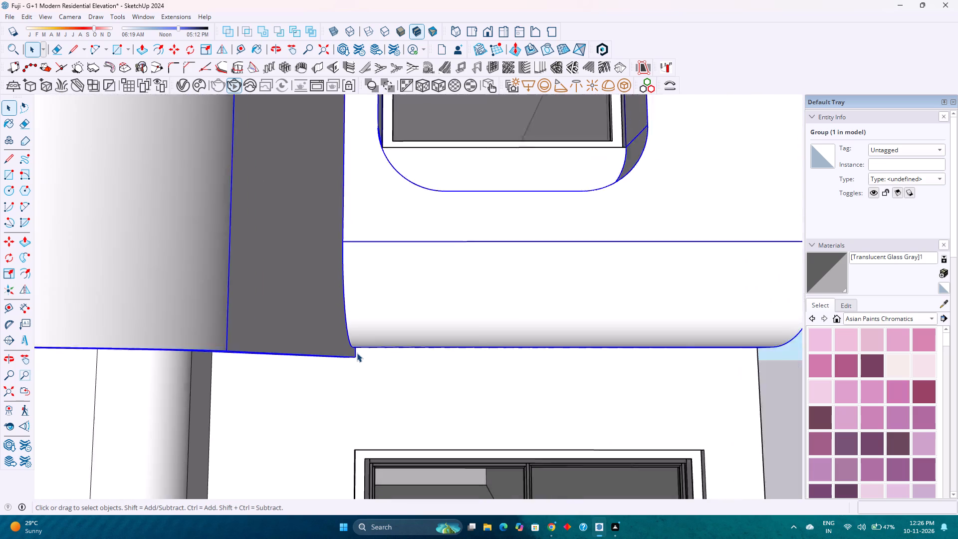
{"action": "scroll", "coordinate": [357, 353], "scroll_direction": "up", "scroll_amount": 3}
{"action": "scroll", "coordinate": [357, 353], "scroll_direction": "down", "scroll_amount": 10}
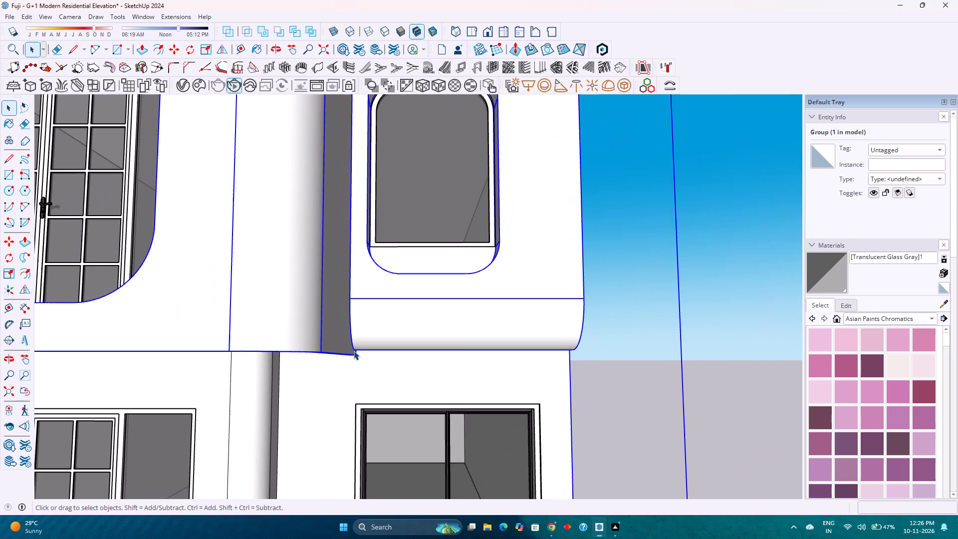
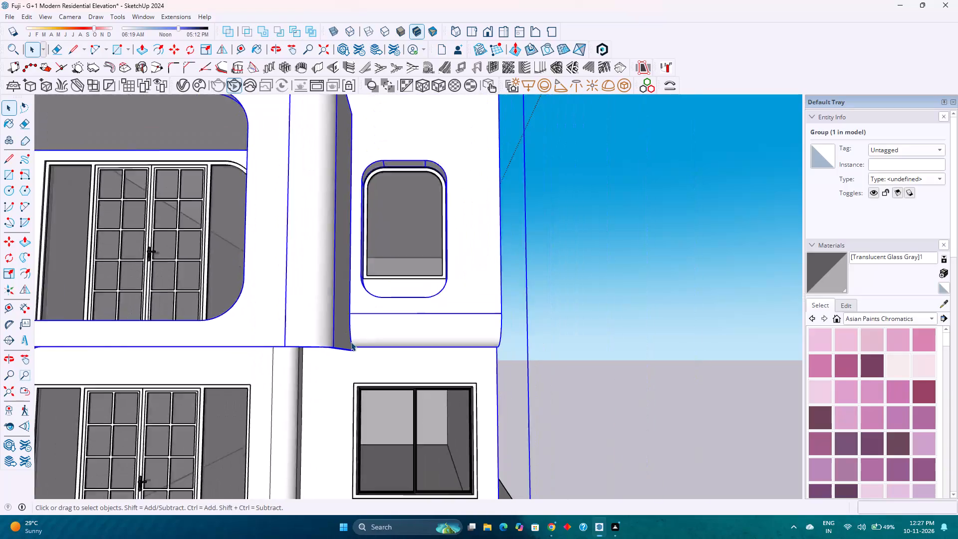
Examine close up the junction between the curved facade frame's side return and the rounded lower edge of the upper window wall.
{"action": "scroll", "coordinate": [351, 342], "scroll_direction": "up", "scroll_amount": 5}
{"action": "scroll", "coordinate": [351, 342], "scroll_direction": "down", "scroll_amount": 5}
{"action": "scroll", "coordinate": [351, 342], "scroll_direction": "up", "scroll_amount": 20}
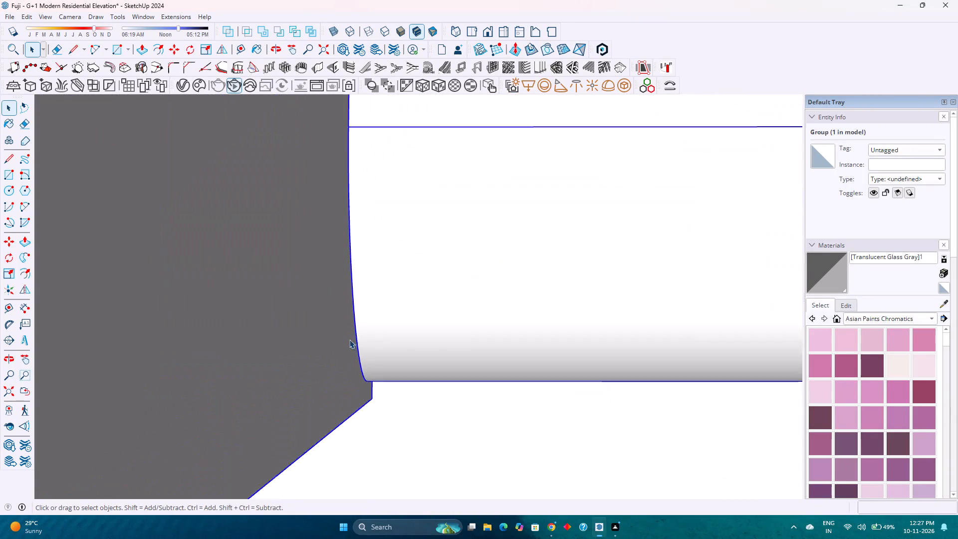
{"action": "scroll", "coordinate": [349, 339], "scroll_direction": "up", "scroll_amount": 17}
{"action": "scroll", "coordinate": [349, 338], "scroll_direction": "up", "scroll_amount": 8}
{"action": "scroll", "coordinate": [349, 338], "scroll_direction": "up", "scroll_amount": 20}
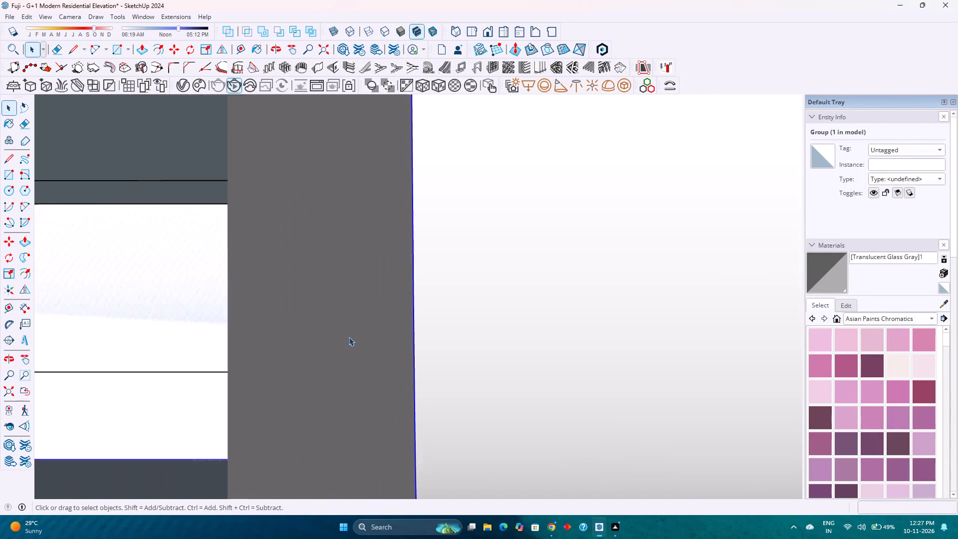
{"action": "scroll", "coordinate": [349, 337], "scroll_direction": "up", "scroll_amount": 2}
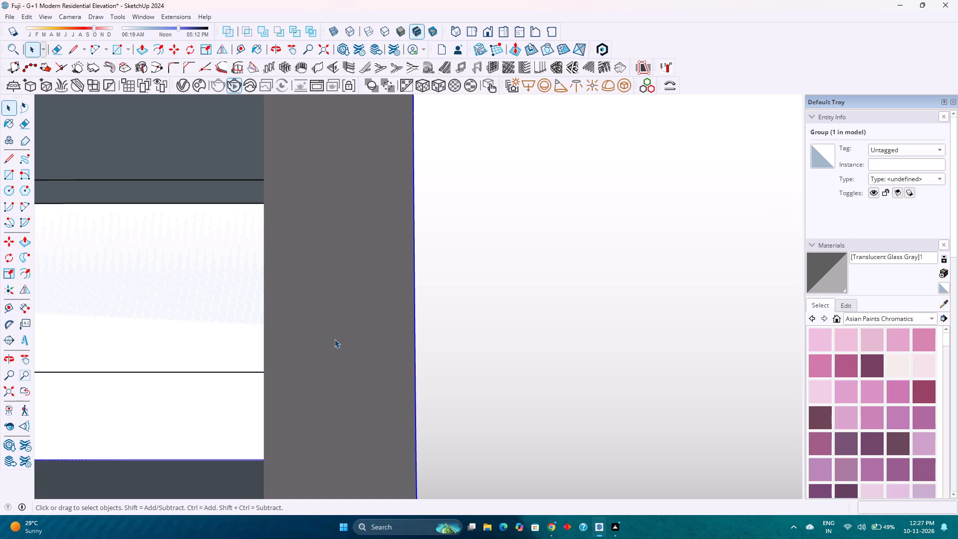
{"action": "scroll", "coordinate": [360, 346], "scroll_direction": "down", "scroll_amount": 4}
{"action": "scroll", "coordinate": [360, 346], "scroll_direction": "up", "scroll_amount": 3}
{"action": "scroll", "coordinate": [360, 346], "scroll_direction": "down", "scroll_amount": 4}
{"action": "scroll", "coordinate": [360, 346], "scroll_direction": "up", "scroll_amount": 3}
{"action": "scroll", "coordinate": [360, 346], "scroll_direction": "down", "scroll_amount": 2}
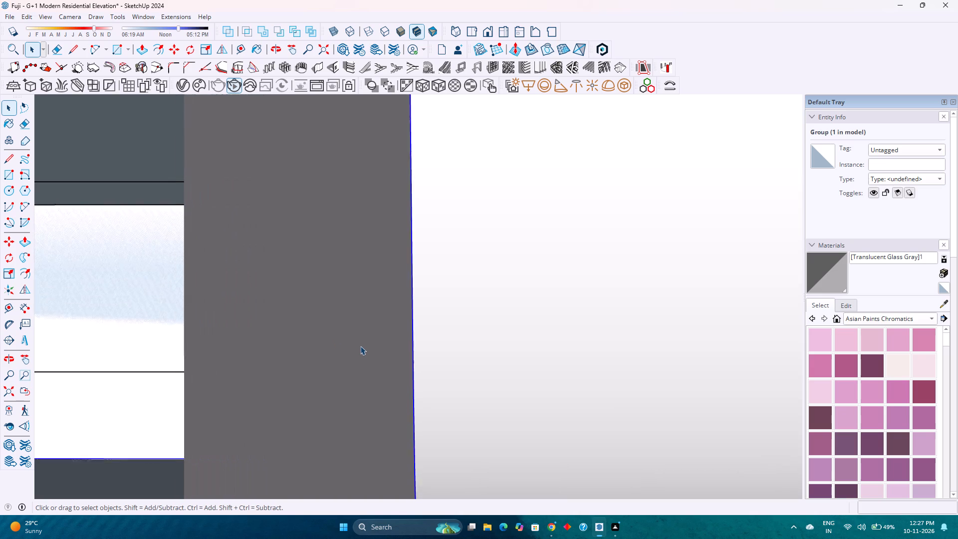
{"action": "scroll", "coordinate": [360, 346], "scroll_direction": "down", "scroll_amount": 7}
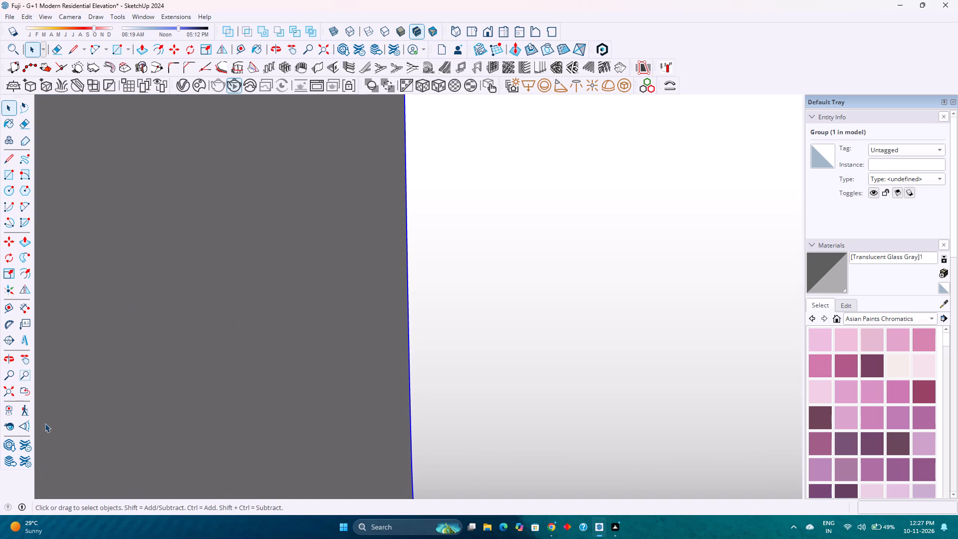
Return to a view of the whole model and deselect the curved facade frame group.
{"action": "left_click", "coordinate": [8, 388]}
{"action": "scroll", "coordinate": [219, 362], "scroll_direction": "down", "scroll_amount": 4}
{"action": "scroll", "coordinate": [284, 357], "scroll_direction": "up", "scroll_amount": 4}
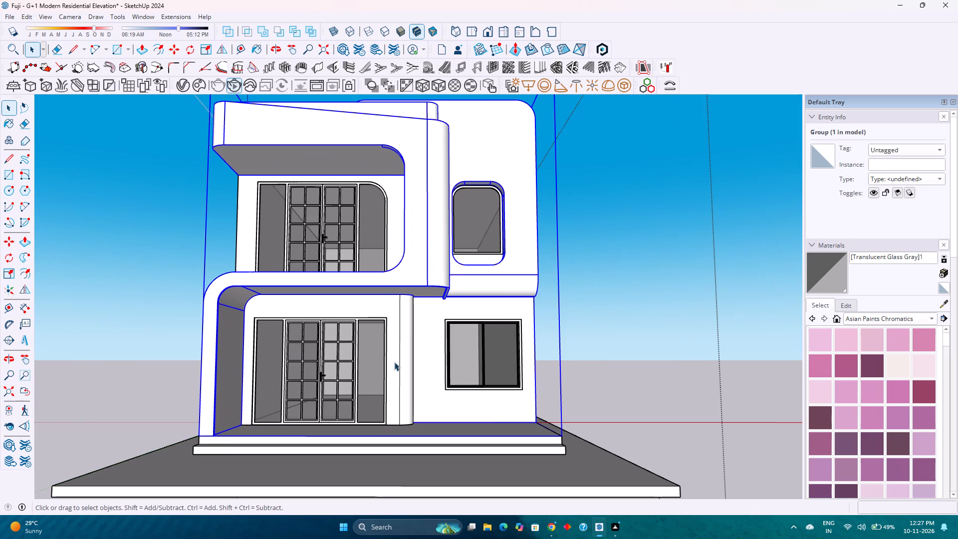
{"action": "left_click", "coordinate": [607, 342]}
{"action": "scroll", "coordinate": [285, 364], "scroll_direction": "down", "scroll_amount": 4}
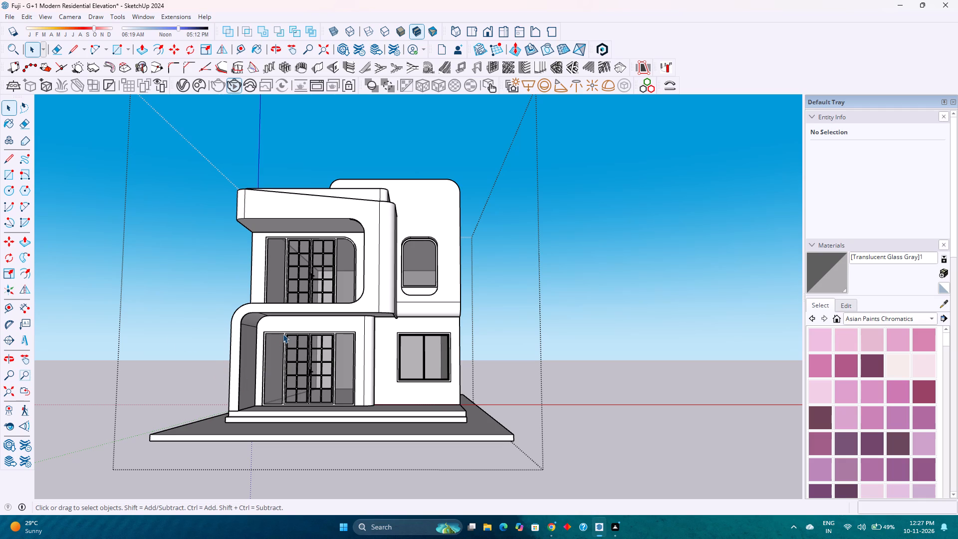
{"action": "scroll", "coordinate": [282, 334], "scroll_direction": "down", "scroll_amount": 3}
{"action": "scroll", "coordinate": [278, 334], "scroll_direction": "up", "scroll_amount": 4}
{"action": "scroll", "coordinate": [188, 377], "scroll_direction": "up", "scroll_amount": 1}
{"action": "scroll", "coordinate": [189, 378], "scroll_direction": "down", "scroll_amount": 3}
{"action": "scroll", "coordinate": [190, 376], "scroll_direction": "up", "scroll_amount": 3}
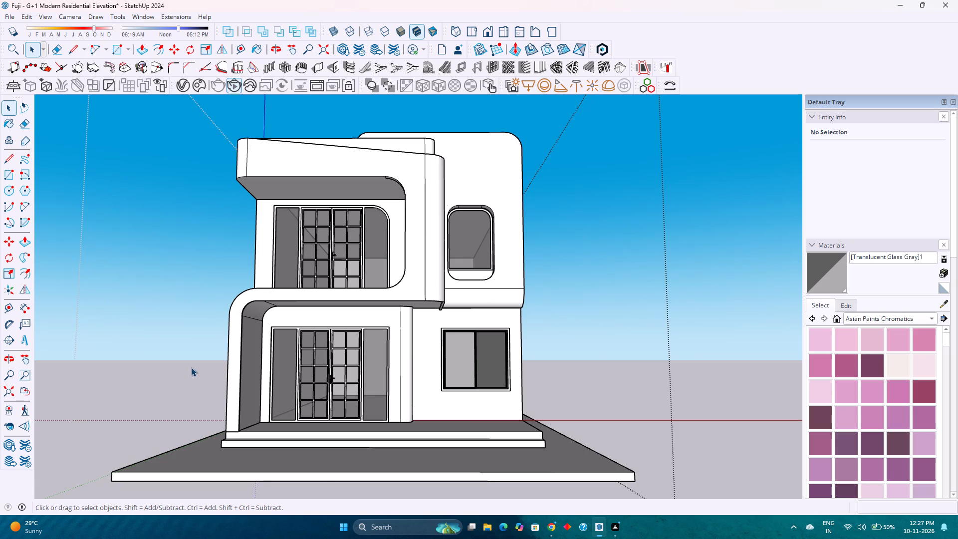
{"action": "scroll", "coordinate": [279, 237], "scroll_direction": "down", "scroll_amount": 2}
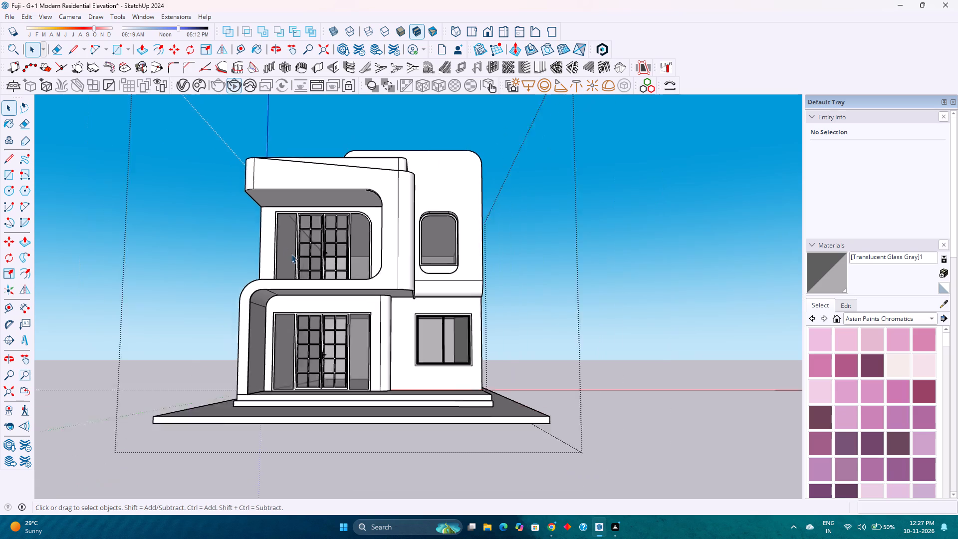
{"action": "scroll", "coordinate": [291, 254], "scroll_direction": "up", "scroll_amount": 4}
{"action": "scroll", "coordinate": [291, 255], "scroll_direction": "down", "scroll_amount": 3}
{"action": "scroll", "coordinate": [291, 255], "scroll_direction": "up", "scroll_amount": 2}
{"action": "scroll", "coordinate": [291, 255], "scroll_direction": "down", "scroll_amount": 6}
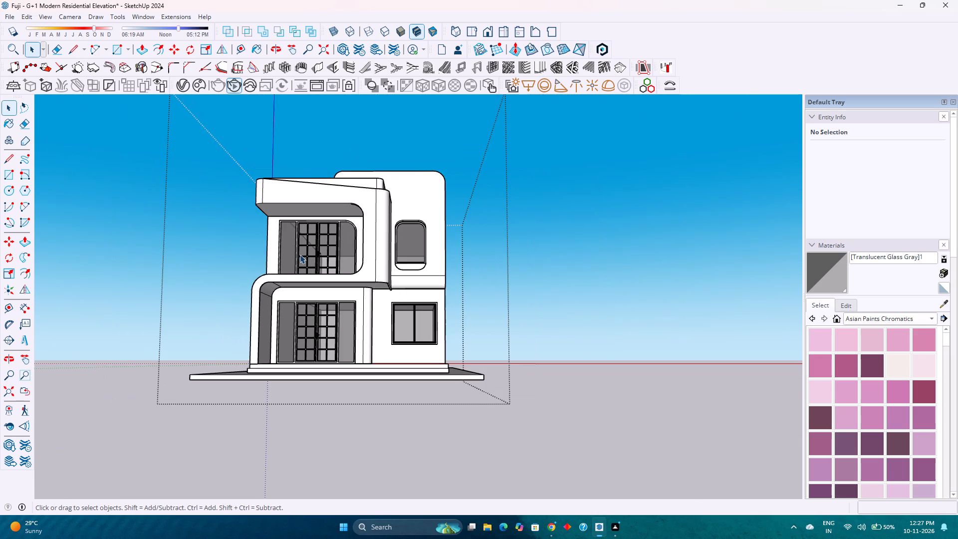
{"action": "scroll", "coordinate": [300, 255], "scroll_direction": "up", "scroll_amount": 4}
Examine the upper balcony frame and its sloping top edge from the porch-side corner, the front and below.
{"action": "middle_click_drag", "start_coordinate": [300, 253], "coordinate": [447, 233]}
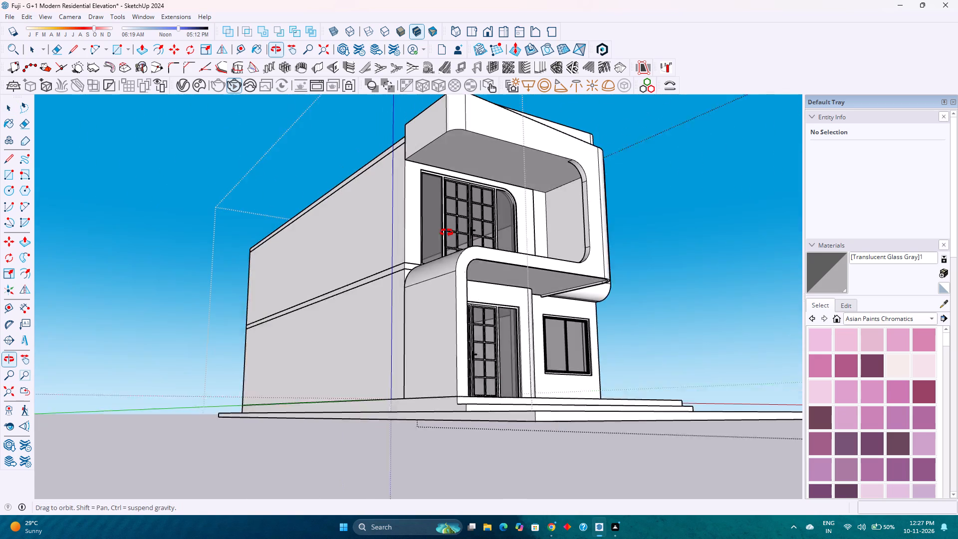
{"action": "middle_click_drag", "start_coordinate": [447, 233], "coordinate": [454, 234]}
{"action": "scroll", "coordinate": [524, 161], "scroll_direction": "up", "scroll_amount": 4}
{"action": "middle_click", "coordinate": [526, 169]}
{"action": "middle_click_drag", "start_coordinate": [525, 169], "coordinate": [382, 143]}
{"action": "middle_click", "coordinate": [381, 143]}
{"action": "scroll", "coordinate": [375, 165], "scroll_direction": "down", "scroll_amount": 2}
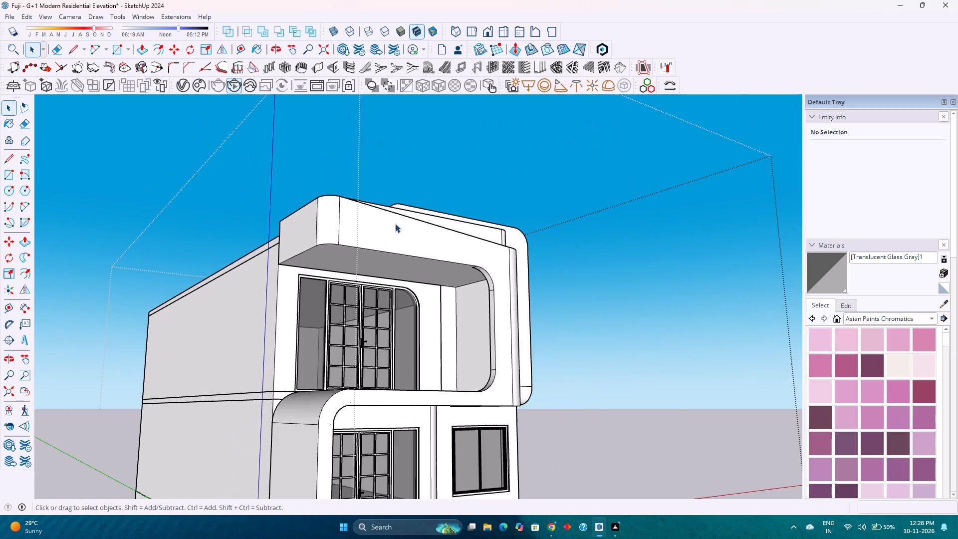
{"action": "middle_click_drag", "start_coordinate": [390, 243], "coordinate": [302, 190]}
{"action": "scroll", "coordinate": [317, 273], "scroll_direction": "up", "scroll_amount": 4}
{"action": "scroll", "coordinate": [317, 273], "scroll_direction": "down", "scroll_amount": 8}
{"action": "scroll", "coordinate": [313, 268], "scroll_direction": "up", "scroll_amount": 1}
{"action": "scroll", "coordinate": [314, 270], "scroll_direction": "down", "scroll_amount": 3}
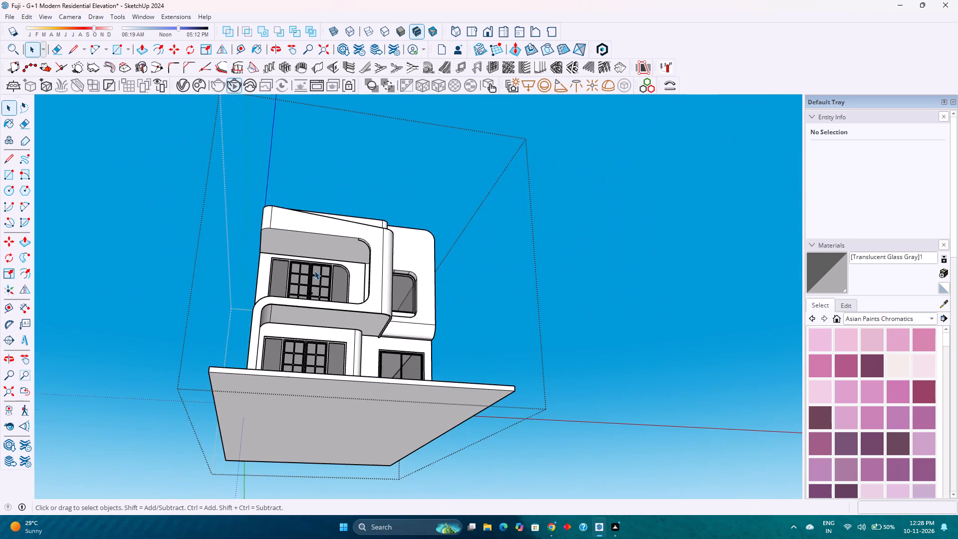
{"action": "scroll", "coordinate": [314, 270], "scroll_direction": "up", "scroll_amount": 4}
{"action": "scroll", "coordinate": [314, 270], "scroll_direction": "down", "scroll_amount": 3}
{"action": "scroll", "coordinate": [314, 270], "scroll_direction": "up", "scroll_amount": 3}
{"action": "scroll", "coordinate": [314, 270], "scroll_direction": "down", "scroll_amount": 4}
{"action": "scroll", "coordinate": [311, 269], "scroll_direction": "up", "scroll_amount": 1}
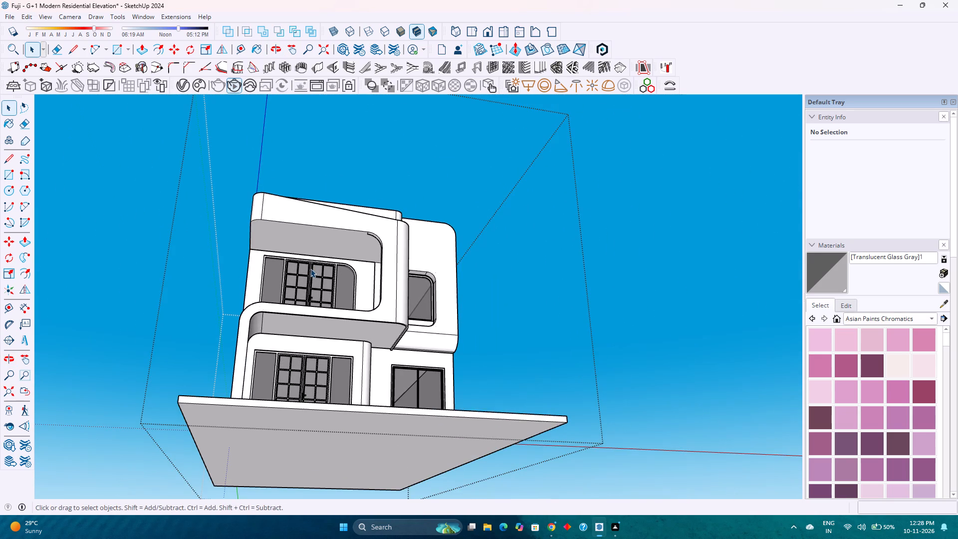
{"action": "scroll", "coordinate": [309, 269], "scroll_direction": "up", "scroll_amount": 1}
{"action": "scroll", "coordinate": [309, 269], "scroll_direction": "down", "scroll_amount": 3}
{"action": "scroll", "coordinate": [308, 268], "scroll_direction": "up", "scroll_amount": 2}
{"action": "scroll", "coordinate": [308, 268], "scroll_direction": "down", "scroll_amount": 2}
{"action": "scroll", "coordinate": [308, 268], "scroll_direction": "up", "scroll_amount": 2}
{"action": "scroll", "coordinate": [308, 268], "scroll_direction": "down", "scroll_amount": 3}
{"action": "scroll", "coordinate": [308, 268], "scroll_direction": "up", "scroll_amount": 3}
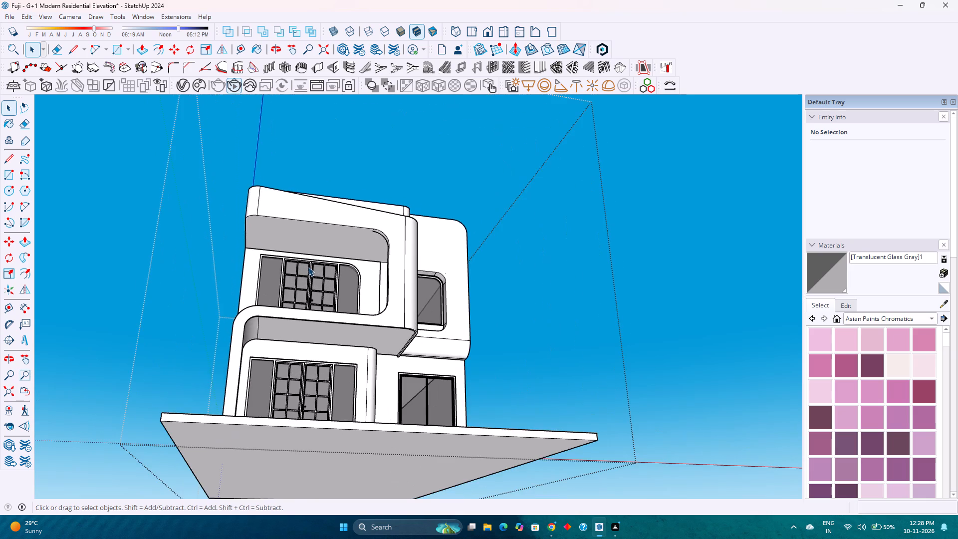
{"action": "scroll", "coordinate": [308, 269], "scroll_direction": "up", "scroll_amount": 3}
Examine the overall house massing and stepped base from the front, the porch-side wall and both front corners.
{"action": "middle_click_drag", "start_coordinate": [309, 271], "coordinate": [329, 351]}
{"action": "scroll", "coordinate": [324, 349], "scroll_direction": "down", "scroll_amount": 11}
{"action": "middle_click_drag", "start_coordinate": [372, 375], "coordinate": [318, 326]}
{"action": "scroll", "coordinate": [318, 318], "scroll_direction": "down", "scroll_amount": 5}
{"action": "scroll", "coordinate": [352, 398], "scroll_direction": "up", "scroll_amount": 5}
{"action": "middle_click_drag", "start_coordinate": [323, 411], "coordinate": [332, 399]}
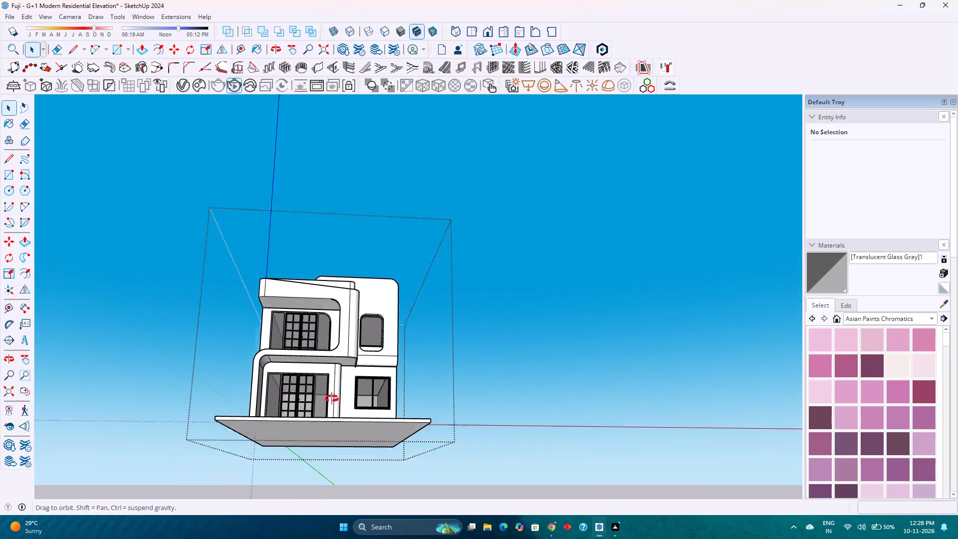
{"action": "middle_click_drag", "start_coordinate": [332, 399], "coordinate": [615, 443]}
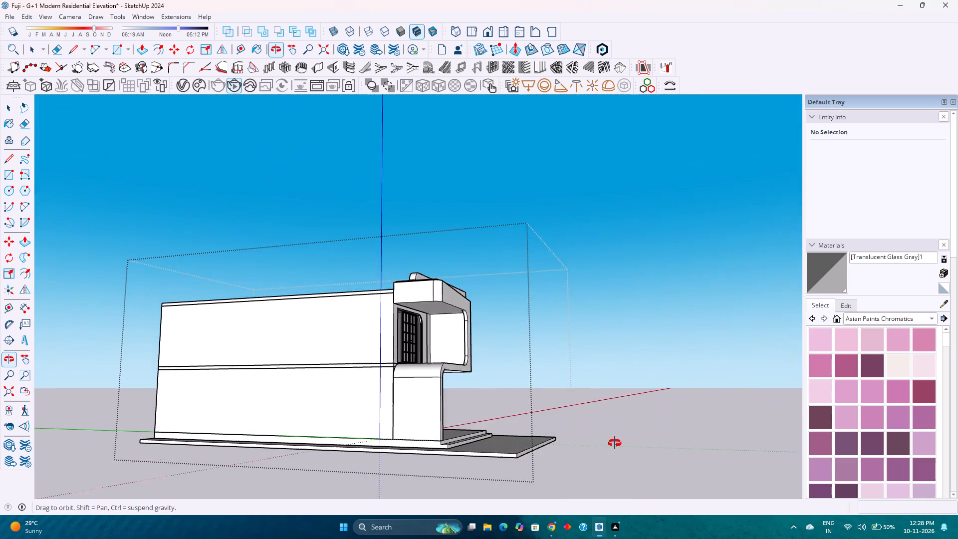
{"action": "middle_click_drag", "start_coordinate": [615, 443], "coordinate": [316, 423]}
{"action": "scroll", "coordinate": [315, 424], "scroll_direction": "down", "scroll_amount": 4}
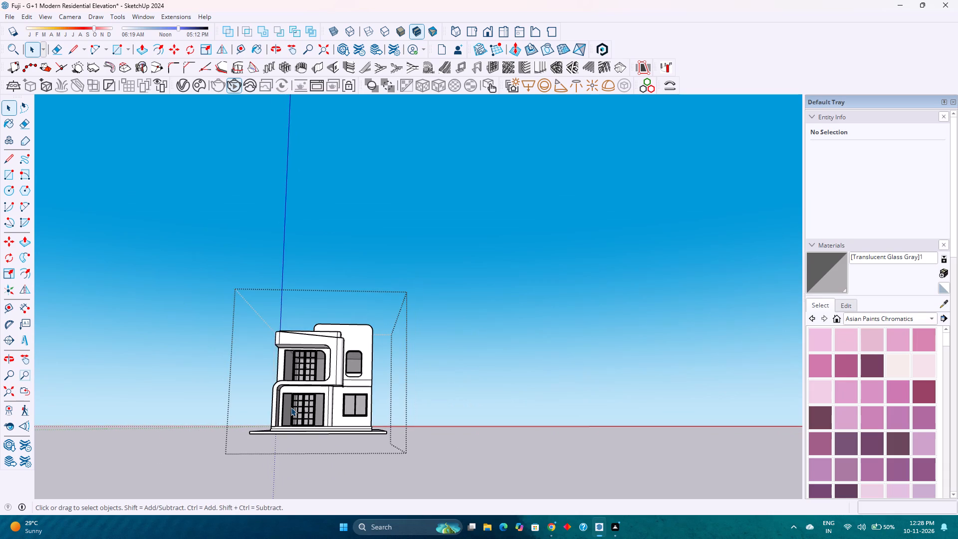
{"action": "scroll", "coordinate": [291, 407], "scroll_direction": "up", "scroll_amount": 10}
{"action": "scroll", "coordinate": [296, 405], "scroll_direction": "down", "scroll_amount": 4}
{"action": "middle_click", "coordinate": [321, 418]}
{"action": "middle_click", "coordinate": [325, 419]}
{"action": "middle_click_drag", "start_coordinate": [329, 419], "coordinate": [438, 455]}
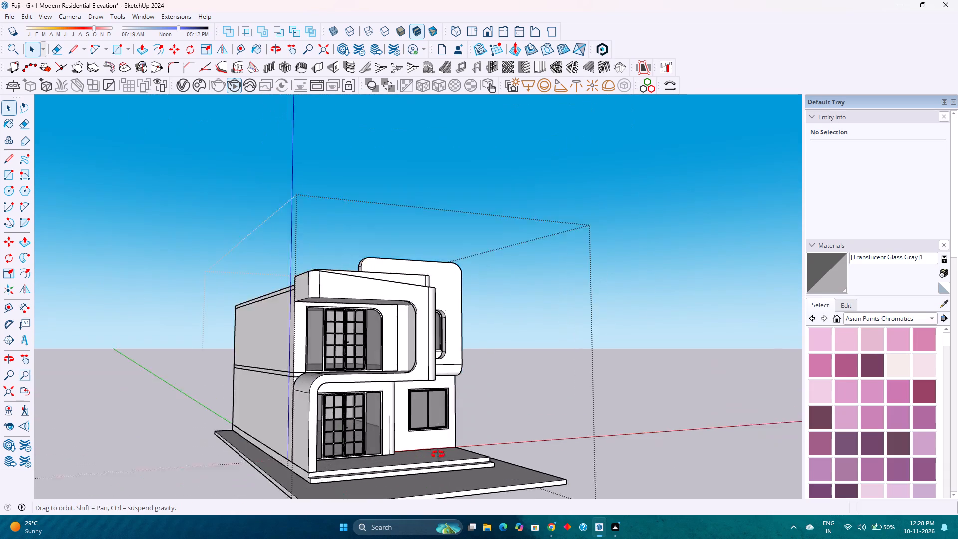
{"action": "middle_click_drag", "start_coordinate": [438, 455], "coordinate": [252, 393]}
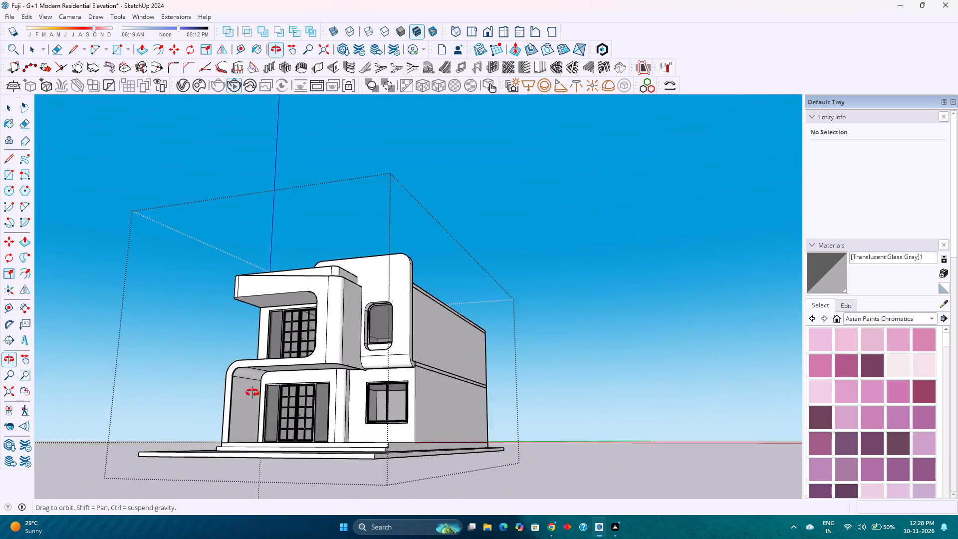
{"action": "middle_click_drag", "start_coordinate": [252, 393], "coordinate": [342, 433]}
Examine the window-side corner, where the facade frame and rounded upper wall meet the long side wall.
{"action": "scroll", "coordinate": [336, 422], "scroll_direction": "down", "scroll_amount": 4}
{"action": "scroll", "coordinate": [336, 421], "scroll_direction": "up", "scroll_amount": 3}
{"action": "scroll", "coordinate": [336, 421], "scroll_direction": "down", "scroll_amount": 3}
{"action": "scroll", "coordinate": [334, 418], "scroll_direction": "up", "scroll_amount": 1}
{"action": "scroll", "coordinate": [335, 416], "scroll_direction": "down", "scroll_amount": 3}
{"action": "scroll", "coordinate": [335, 412], "scroll_direction": "up", "scroll_amount": 5}
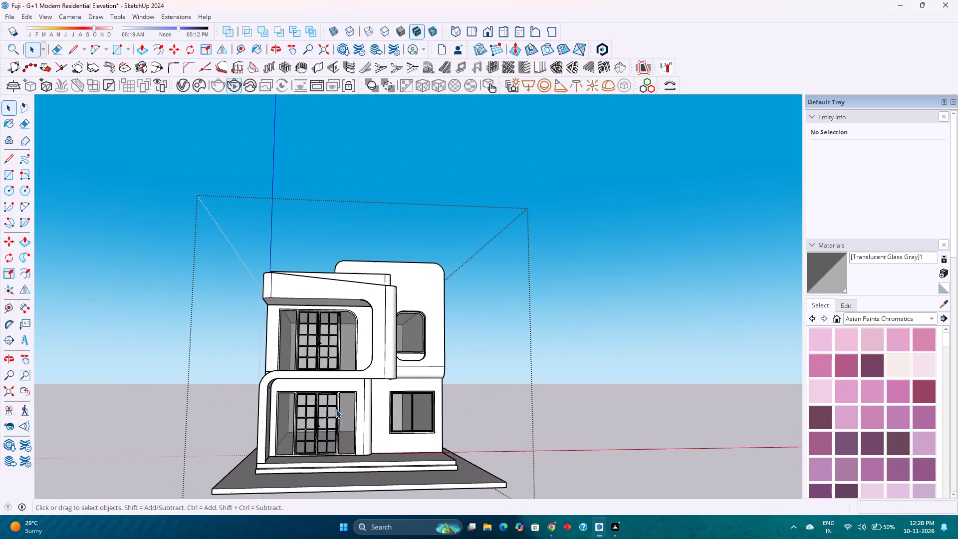
{"action": "scroll", "coordinate": [361, 413], "scroll_direction": "up", "scroll_amount": 6}
{"action": "middle_click_drag", "start_coordinate": [330, 430], "coordinate": [254, 412]}
{"action": "middle_click", "coordinate": [252, 411]}
{"action": "scroll", "coordinate": [250, 404], "scroll_direction": "down", "scroll_amount": 5}
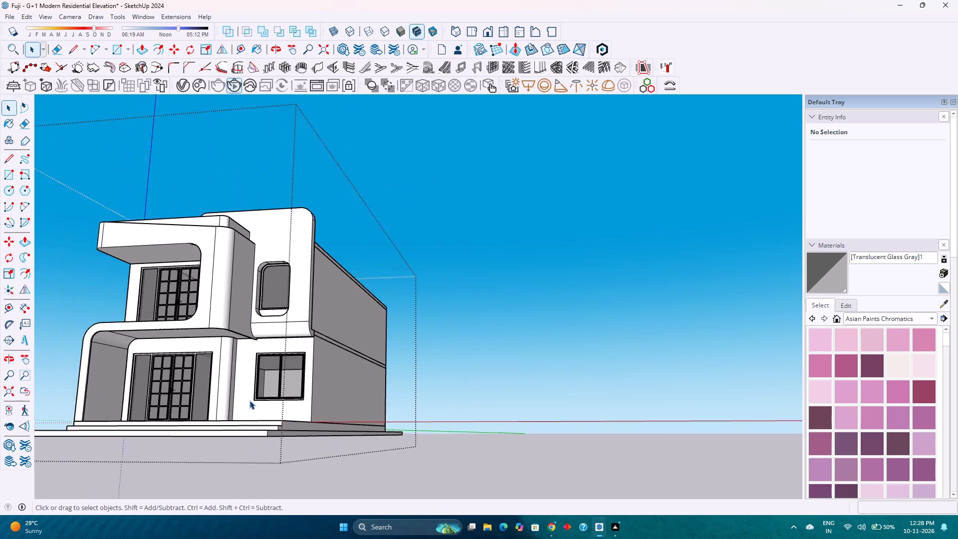
{"action": "scroll", "coordinate": [249, 400], "scroll_direction": "down", "scroll_amount": 1}
Examine the porch-side profile of the house, including the projecting balcony frame, rounded porch return and base.
{"action": "middle_click_drag", "start_coordinate": [235, 396], "coordinate": [672, 402]}
{"action": "middle_click_drag", "start_coordinate": [322, 429], "coordinate": [223, 431]}
{"action": "scroll", "coordinate": [217, 424], "scroll_direction": "down", "scroll_amount": 5}
{"action": "scroll", "coordinate": [374, 416], "scroll_direction": "up", "scroll_amount": 1}
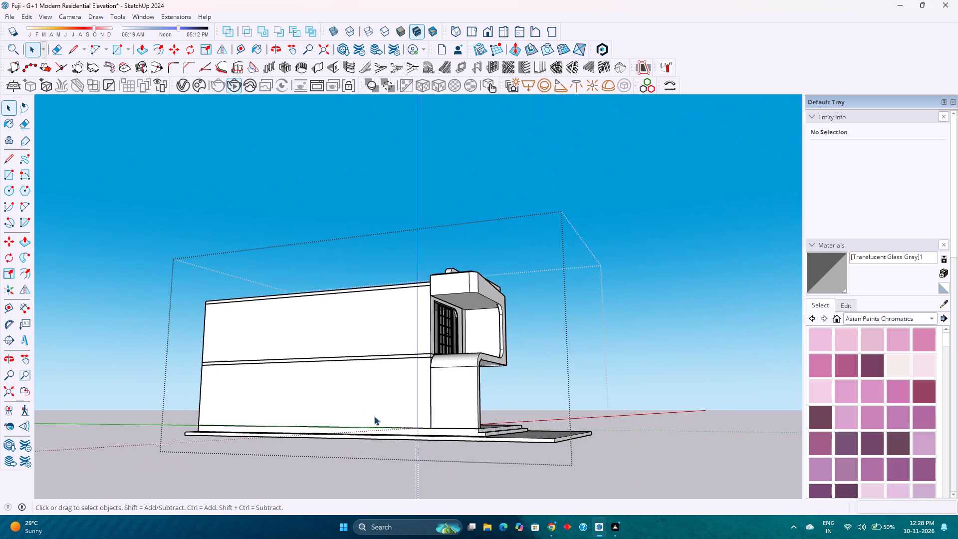
{"action": "middle_click_drag", "start_coordinate": [365, 416], "coordinate": [414, 428]}
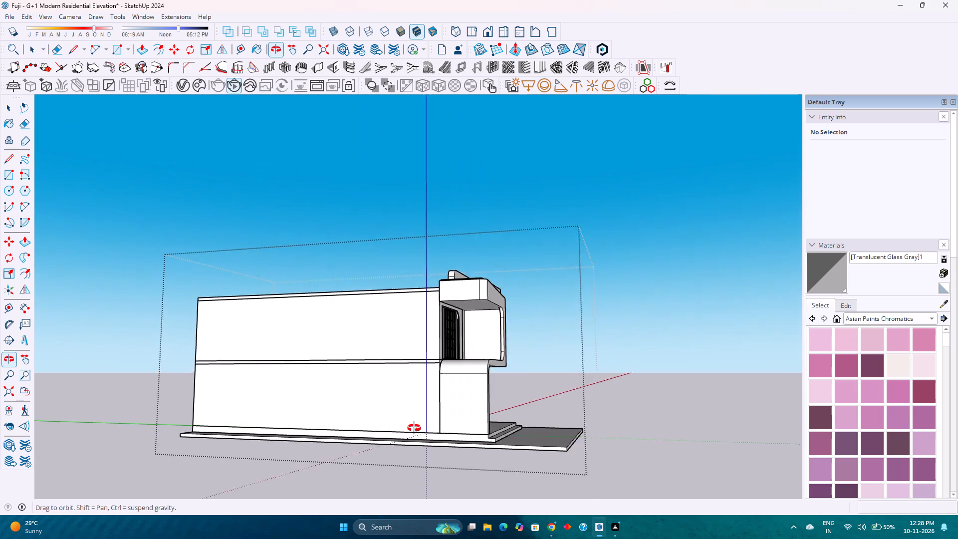
{"action": "middle_click_drag", "start_coordinate": [414, 428], "coordinate": [395, 425]}
{"action": "middle_click", "coordinate": [395, 425]}
{"action": "scroll", "coordinate": [455, 346], "scroll_direction": "up", "scroll_amount": 1}
{"action": "scroll", "coordinate": [502, 345], "scroll_direction": "up", "scroll_amount": 3}
{"action": "middle_click_drag", "start_coordinate": [501, 346], "coordinate": [461, 353]}
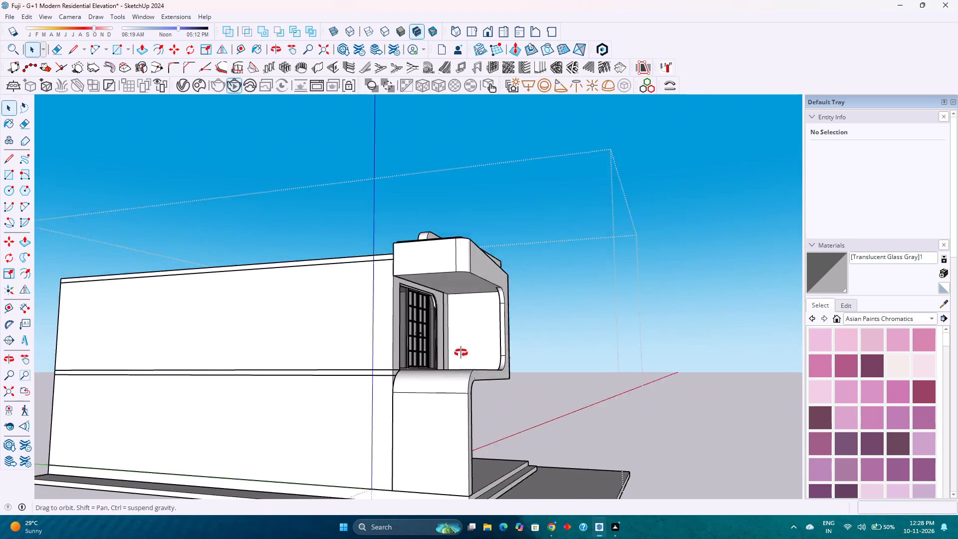
{"action": "middle_click_drag", "start_coordinate": [461, 353], "coordinate": [270, 399]}
{"action": "middle_click", "coordinate": [266, 401]}
{"action": "scroll", "coordinate": [259, 398], "scroll_direction": "down", "scroll_amount": 3}
{"action": "middle_click_drag", "start_coordinate": [259, 398], "coordinate": [295, 317]}
{"action": "middle_click", "coordinate": [295, 317]}
{"action": "middle_click", "coordinate": [295, 317]}
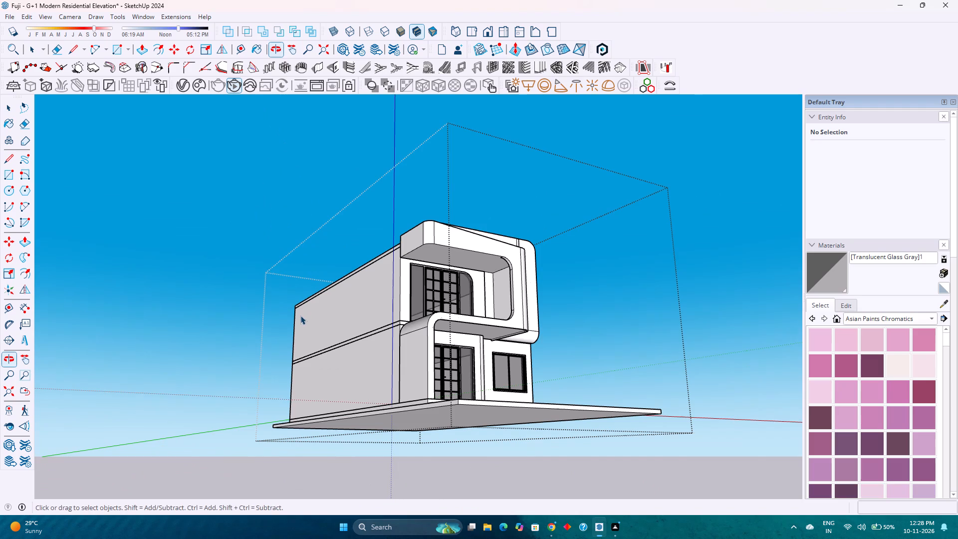
Examine the upper balcony frame's soffit and rounded inner corner, then compare them with the full front elevation.
{"action": "scroll", "coordinate": [307, 315], "scroll_direction": "up", "scroll_amount": 2}
{"action": "scroll", "coordinate": [307, 315], "scroll_direction": "down", "scroll_amount": 3}
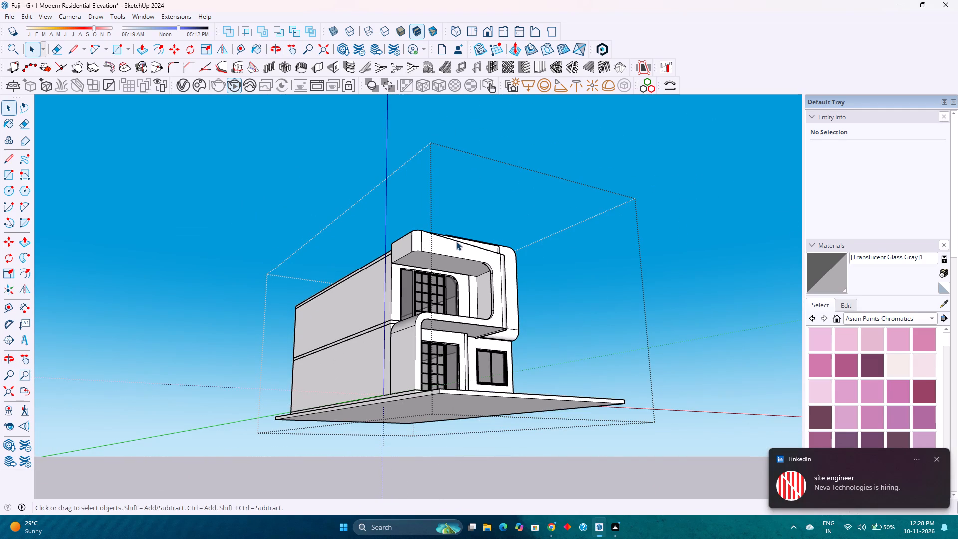
{"action": "scroll", "coordinate": [456, 241], "scroll_direction": "up", "scroll_amount": 6}
{"action": "scroll", "coordinate": [475, 284], "scroll_direction": "up", "scroll_amount": 2}
{"action": "middle_click_drag", "start_coordinate": [457, 300], "coordinate": [389, 301]}
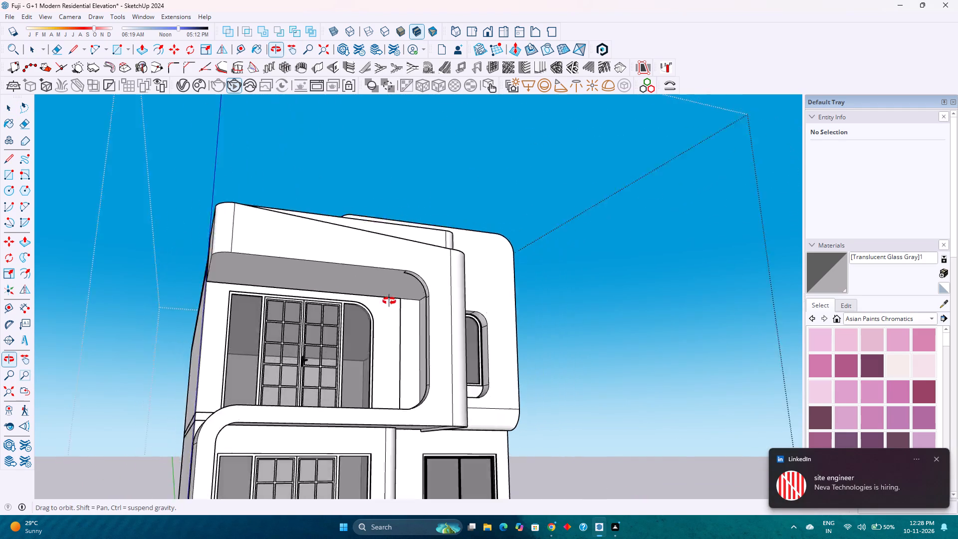
{"action": "middle_click_drag", "start_coordinate": [389, 301], "coordinate": [372, 326]}
{"action": "scroll", "coordinate": [373, 325], "scroll_direction": "down", "scroll_amount": 12}
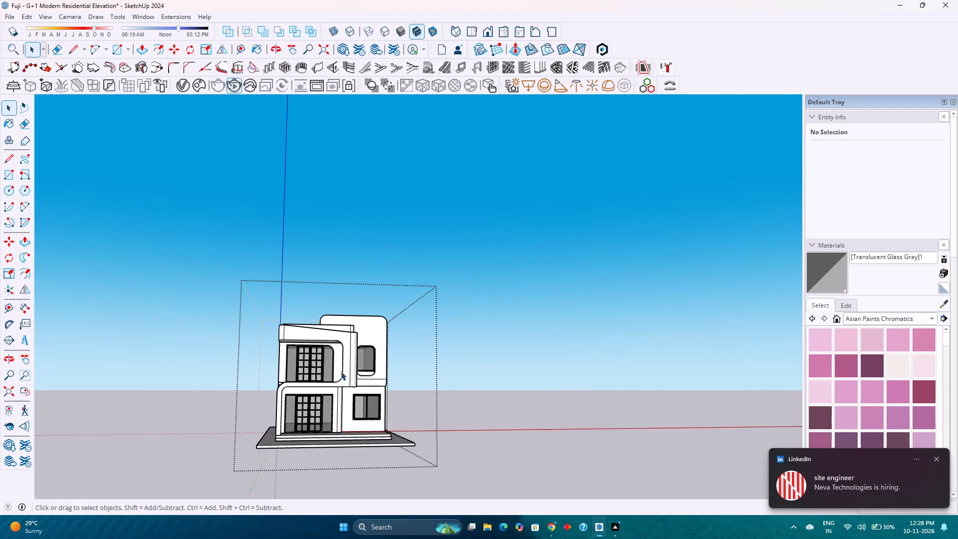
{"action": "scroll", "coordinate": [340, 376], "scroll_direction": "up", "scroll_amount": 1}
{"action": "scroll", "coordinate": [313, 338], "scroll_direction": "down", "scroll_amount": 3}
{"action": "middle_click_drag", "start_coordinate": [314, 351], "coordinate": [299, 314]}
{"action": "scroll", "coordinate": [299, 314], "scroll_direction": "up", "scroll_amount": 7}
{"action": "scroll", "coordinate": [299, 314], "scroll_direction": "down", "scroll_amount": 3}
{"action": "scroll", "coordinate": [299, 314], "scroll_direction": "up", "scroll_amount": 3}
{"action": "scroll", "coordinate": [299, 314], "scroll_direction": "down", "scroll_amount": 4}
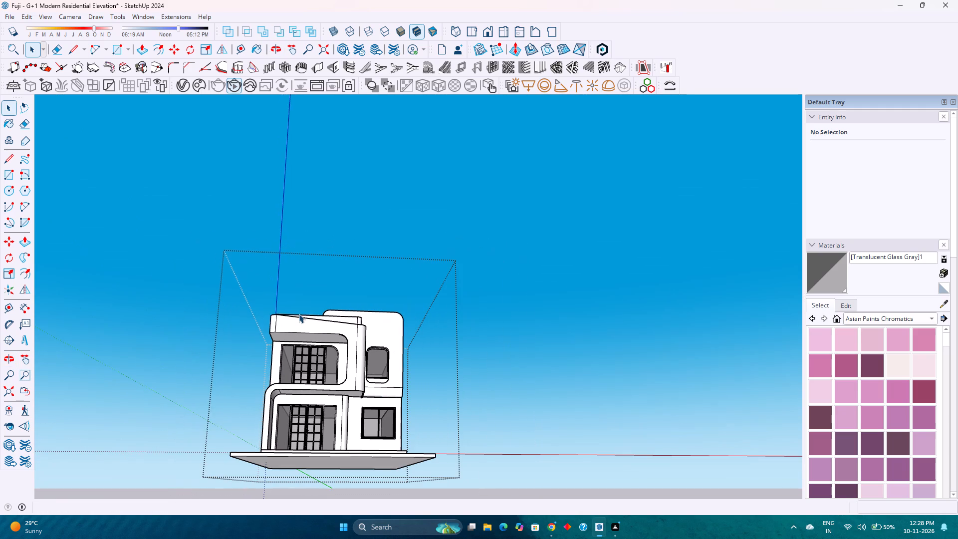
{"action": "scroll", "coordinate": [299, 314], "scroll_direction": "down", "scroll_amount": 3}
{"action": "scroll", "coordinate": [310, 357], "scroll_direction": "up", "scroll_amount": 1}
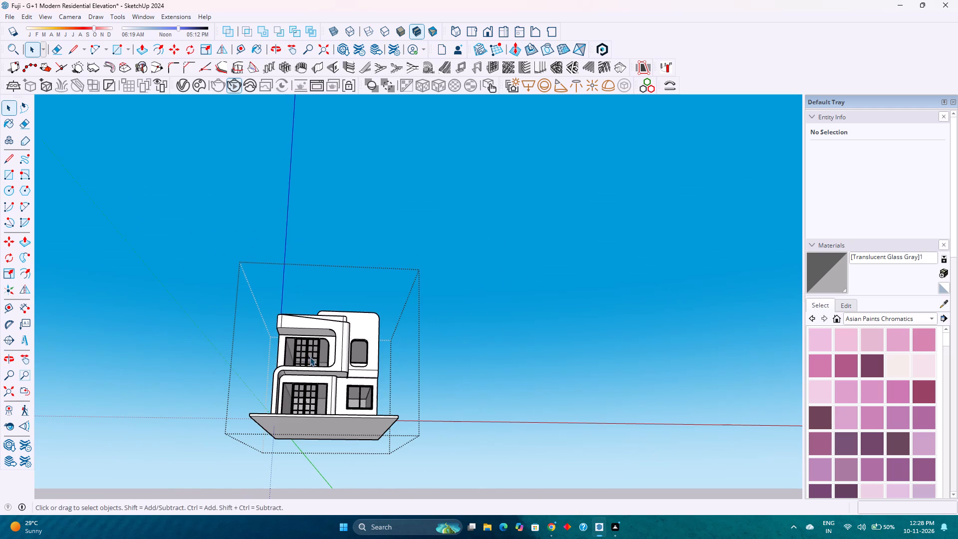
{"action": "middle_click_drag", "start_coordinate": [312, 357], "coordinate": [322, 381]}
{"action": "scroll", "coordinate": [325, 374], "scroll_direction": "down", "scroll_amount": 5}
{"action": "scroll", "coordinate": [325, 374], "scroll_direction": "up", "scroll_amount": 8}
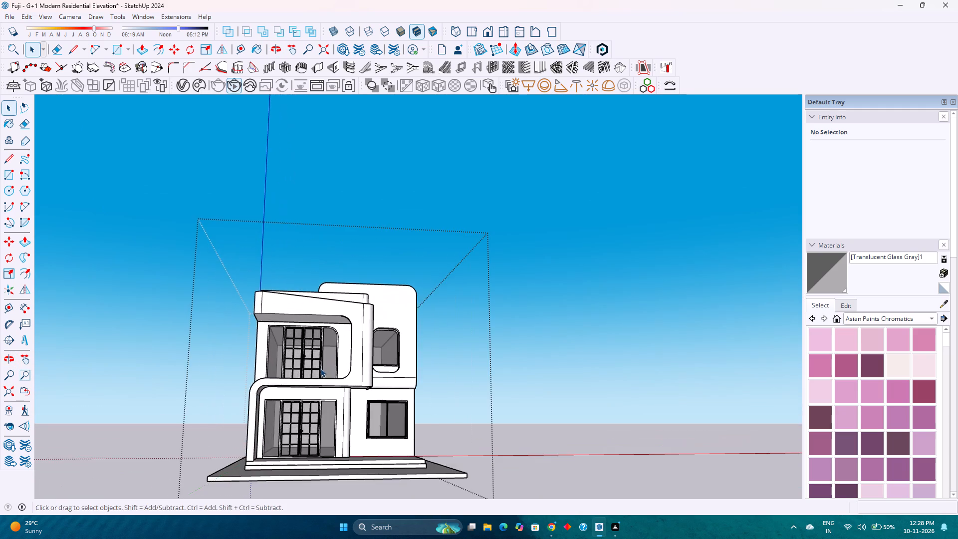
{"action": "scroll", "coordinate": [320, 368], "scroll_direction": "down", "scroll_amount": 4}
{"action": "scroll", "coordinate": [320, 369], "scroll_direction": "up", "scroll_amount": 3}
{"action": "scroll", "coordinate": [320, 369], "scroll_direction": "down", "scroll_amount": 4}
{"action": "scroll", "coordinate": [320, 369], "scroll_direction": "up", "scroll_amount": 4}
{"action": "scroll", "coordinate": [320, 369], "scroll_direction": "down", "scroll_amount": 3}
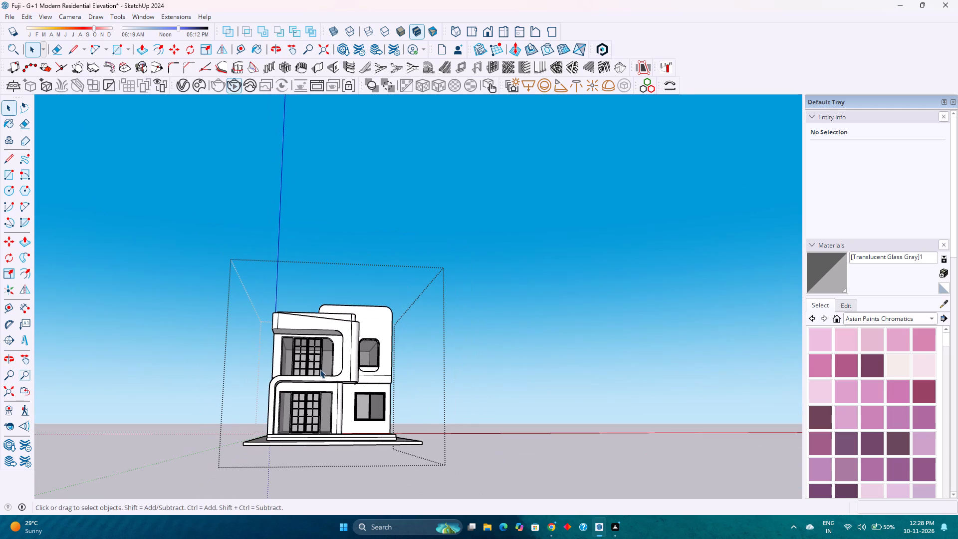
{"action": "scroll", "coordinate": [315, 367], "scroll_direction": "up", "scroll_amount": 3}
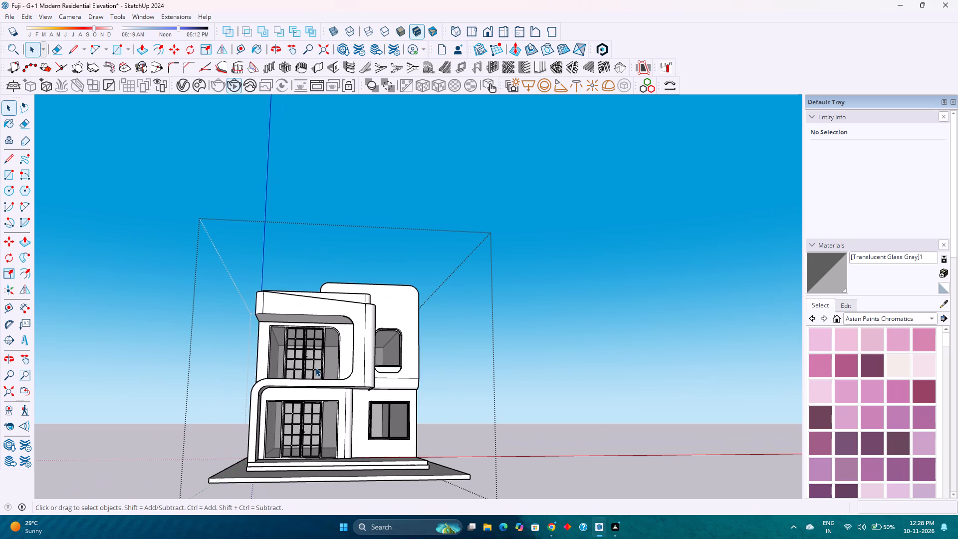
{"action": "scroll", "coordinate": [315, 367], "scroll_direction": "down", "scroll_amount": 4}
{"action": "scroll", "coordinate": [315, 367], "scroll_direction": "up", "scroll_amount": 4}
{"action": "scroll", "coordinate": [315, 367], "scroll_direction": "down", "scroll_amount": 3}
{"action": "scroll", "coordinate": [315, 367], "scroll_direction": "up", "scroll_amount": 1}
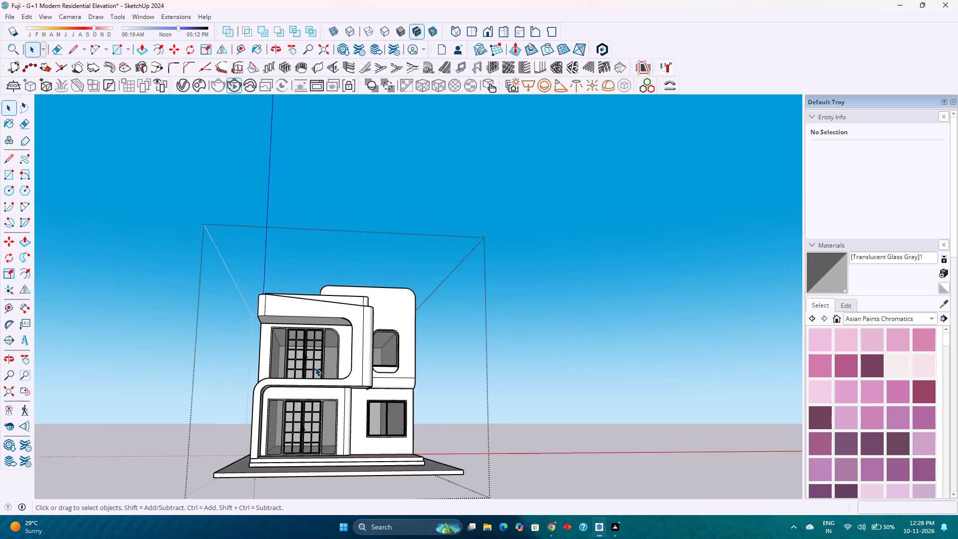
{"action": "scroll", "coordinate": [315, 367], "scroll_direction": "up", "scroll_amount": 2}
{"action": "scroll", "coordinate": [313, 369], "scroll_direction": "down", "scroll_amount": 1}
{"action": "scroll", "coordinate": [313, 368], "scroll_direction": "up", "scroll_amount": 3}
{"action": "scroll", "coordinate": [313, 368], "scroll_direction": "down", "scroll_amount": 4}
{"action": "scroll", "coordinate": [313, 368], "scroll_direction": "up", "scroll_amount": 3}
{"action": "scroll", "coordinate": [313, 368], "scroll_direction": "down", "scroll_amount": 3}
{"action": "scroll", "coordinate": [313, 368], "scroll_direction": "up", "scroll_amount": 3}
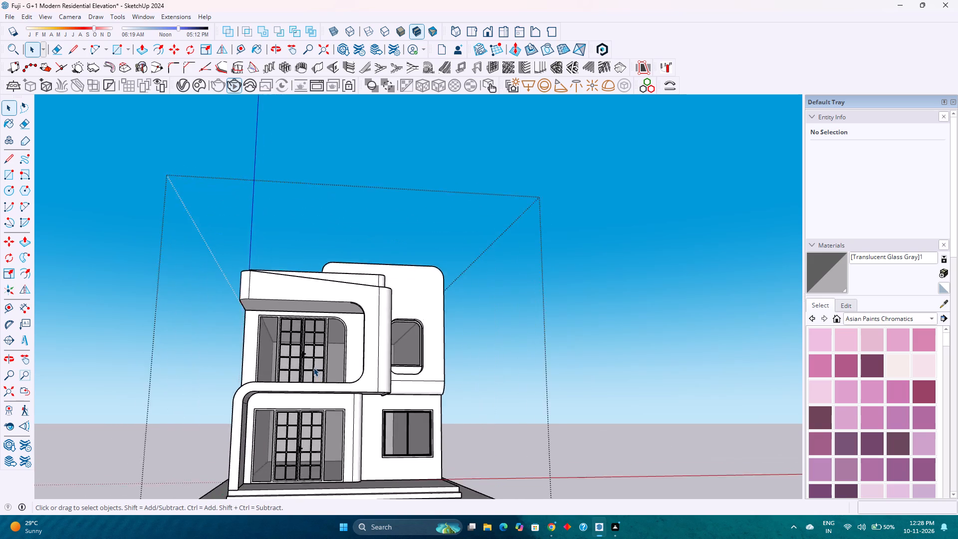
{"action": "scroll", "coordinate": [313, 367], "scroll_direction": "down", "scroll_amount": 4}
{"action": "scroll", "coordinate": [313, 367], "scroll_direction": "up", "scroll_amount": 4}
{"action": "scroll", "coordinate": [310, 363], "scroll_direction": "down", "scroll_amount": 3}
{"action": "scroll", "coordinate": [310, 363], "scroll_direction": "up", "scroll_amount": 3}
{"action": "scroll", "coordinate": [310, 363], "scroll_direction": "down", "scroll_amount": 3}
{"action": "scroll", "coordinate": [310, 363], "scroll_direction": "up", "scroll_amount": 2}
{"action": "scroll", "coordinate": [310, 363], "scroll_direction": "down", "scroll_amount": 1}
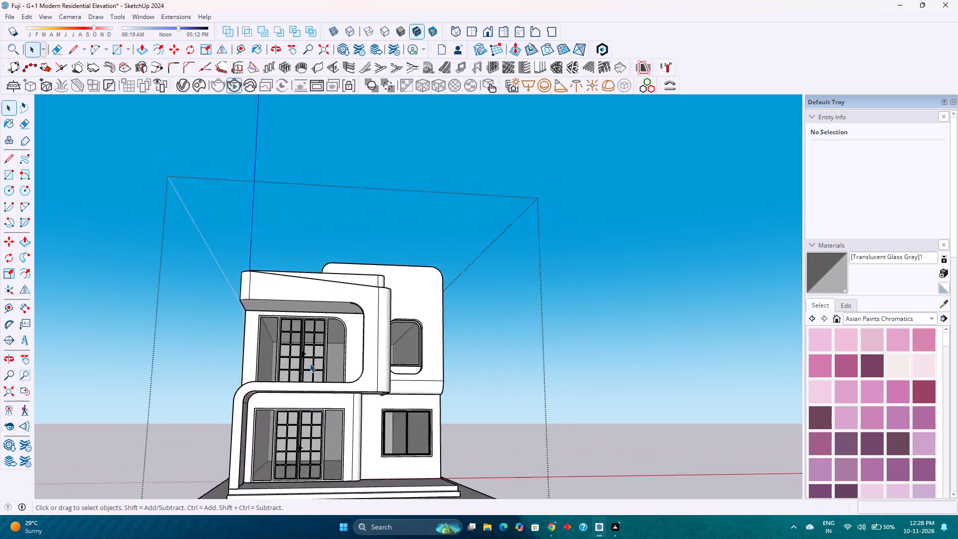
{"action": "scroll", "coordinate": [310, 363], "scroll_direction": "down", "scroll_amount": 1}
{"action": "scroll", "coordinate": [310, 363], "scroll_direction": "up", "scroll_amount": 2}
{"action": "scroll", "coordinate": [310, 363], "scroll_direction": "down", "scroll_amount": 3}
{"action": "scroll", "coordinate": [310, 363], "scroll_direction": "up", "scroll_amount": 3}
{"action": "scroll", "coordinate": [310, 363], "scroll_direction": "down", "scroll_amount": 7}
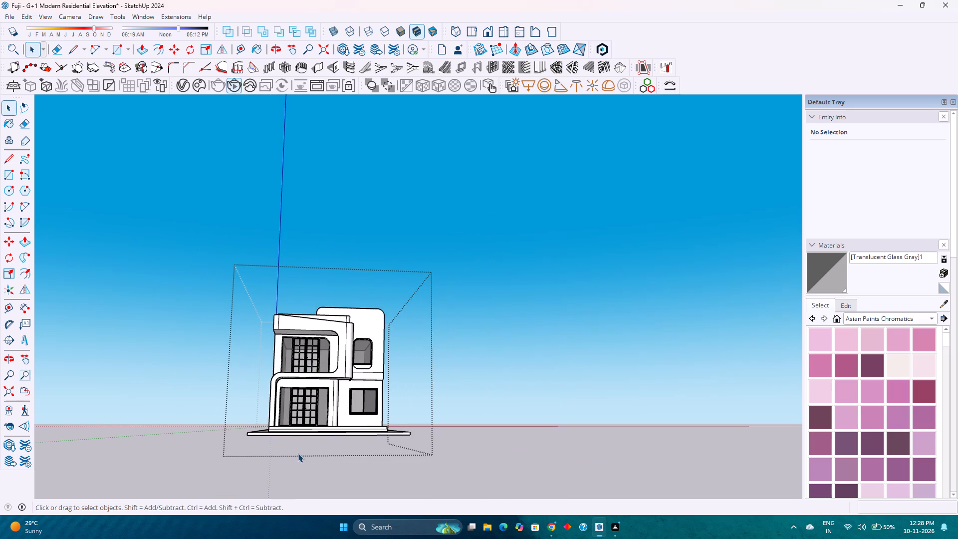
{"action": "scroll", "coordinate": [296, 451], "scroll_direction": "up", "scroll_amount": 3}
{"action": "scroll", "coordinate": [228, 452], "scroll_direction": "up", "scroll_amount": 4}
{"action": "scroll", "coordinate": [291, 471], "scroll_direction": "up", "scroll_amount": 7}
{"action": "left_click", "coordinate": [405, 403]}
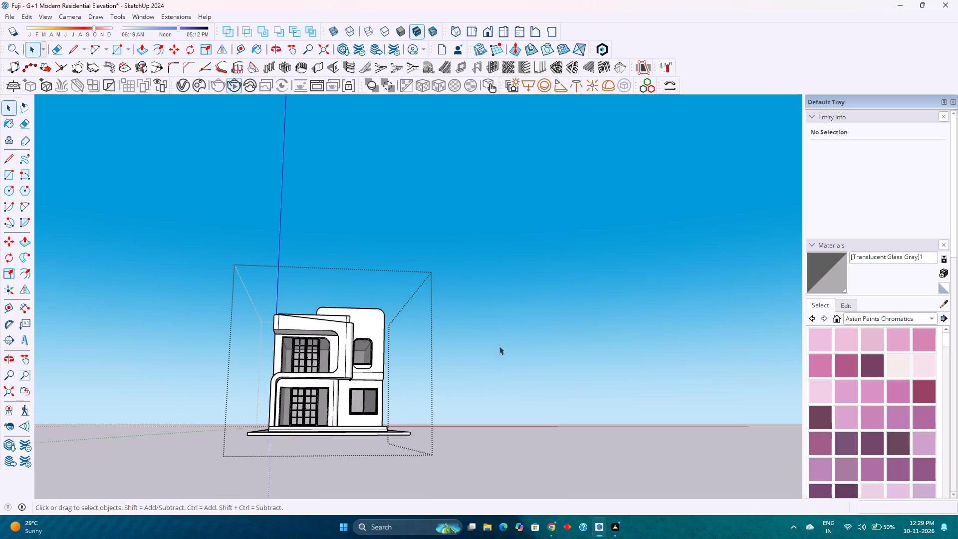
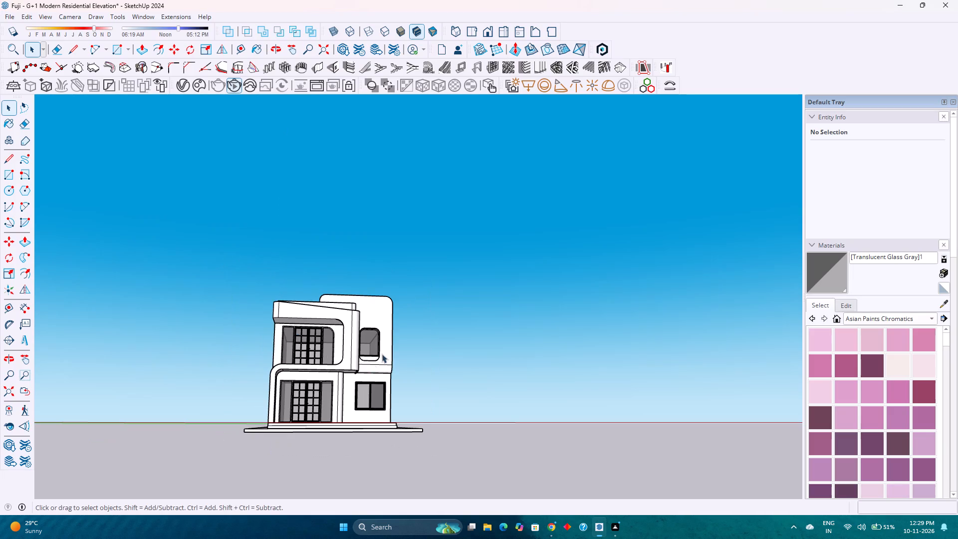
Examine the house's front elevation and the top surfaces of its stepped base from a raised front viewpoint.
{"action": "scroll", "coordinate": [382, 350], "scroll_direction": "down", "scroll_amount": 7}
{"action": "scroll", "coordinate": [315, 436], "scroll_direction": "up", "scroll_amount": 8}
{"action": "middle_click_drag", "start_coordinate": [372, 332], "coordinate": [286, 404]}
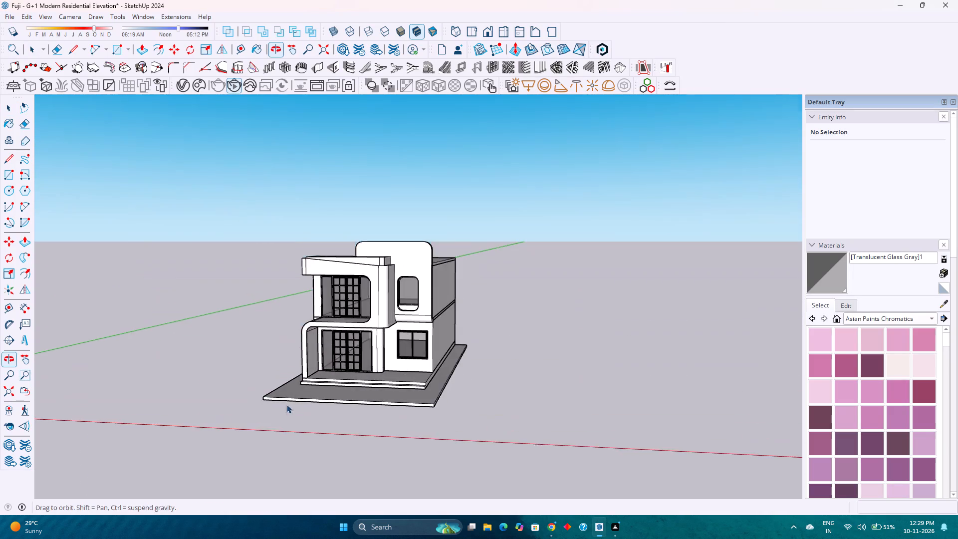
{"action": "middle_click_drag", "start_coordinate": [286, 404], "coordinate": [287, 404]}
{"action": "scroll", "coordinate": [253, 403], "scroll_direction": "up", "scroll_amount": 7}
{"action": "scroll", "coordinate": [262, 398], "scroll_direction": "down", "scroll_amount": 2}
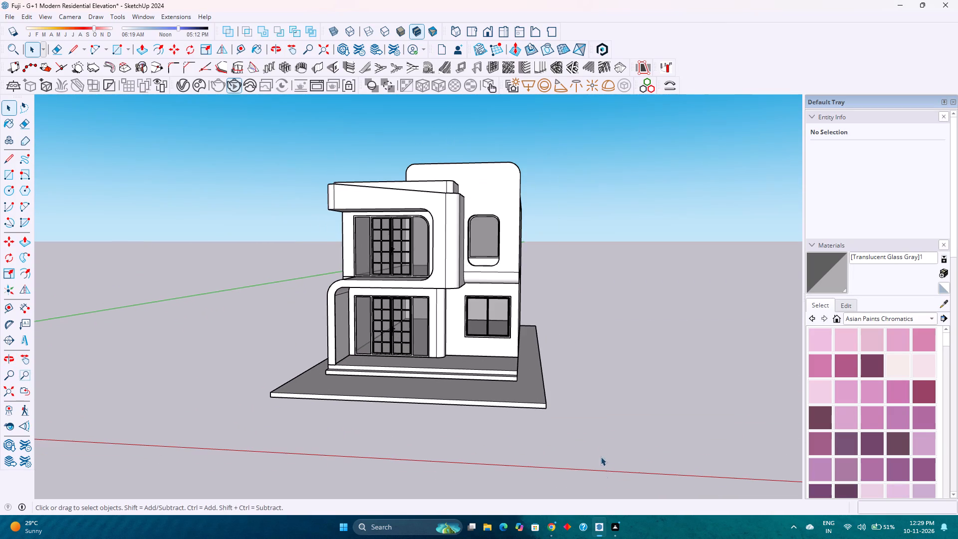
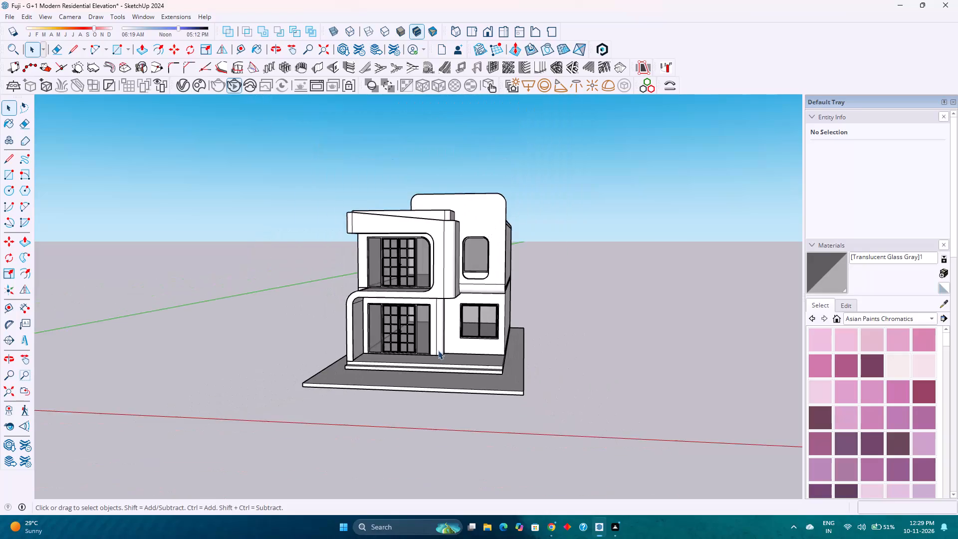
Examine the house's full front elevation and stepped base from a low, near eye-level front viewpoint.
{"action": "scroll", "coordinate": [439, 350], "scroll_direction": "up", "scroll_amount": 6}
{"action": "scroll", "coordinate": [438, 351], "scroll_direction": "down", "scroll_amount": 8}
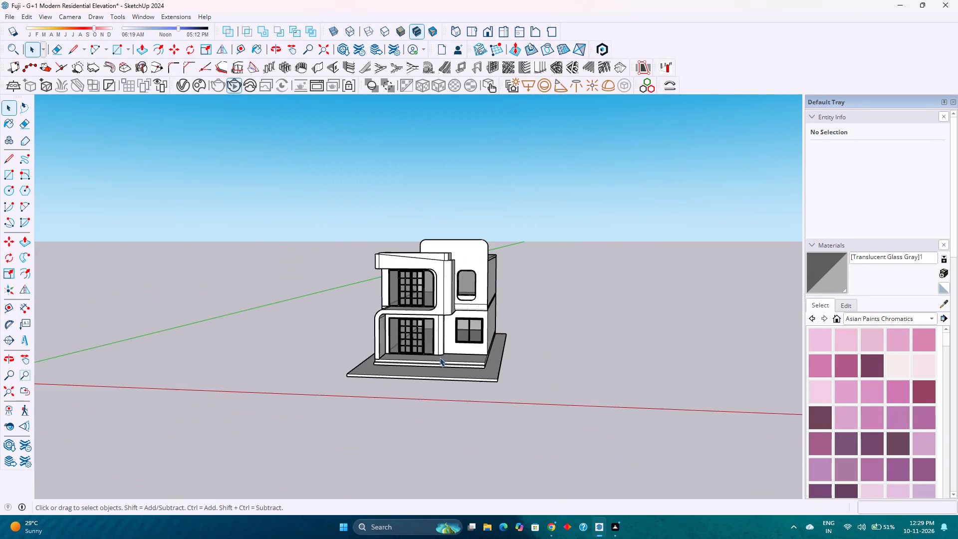
{"action": "scroll", "coordinate": [440, 357], "scroll_direction": "down", "scroll_amount": 4}
{"action": "scroll", "coordinate": [439, 280], "scroll_direction": "up", "scroll_amount": 2}
{"action": "middle_click_drag", "start_coordinate": [439, 280], "coordinate": [444, 275]}
{"action": "middle_click_drag", "start_coordinate": [449, 271], "coordinate": [454, 266]}
{"action": "middle_click_drag", "start_coordinate": [456, 264], "coordinate": [493, 233]}
{"action": "scroll", "coordinate": [519, 302], "scroll_direction": "up", "scroll_amount": 7}
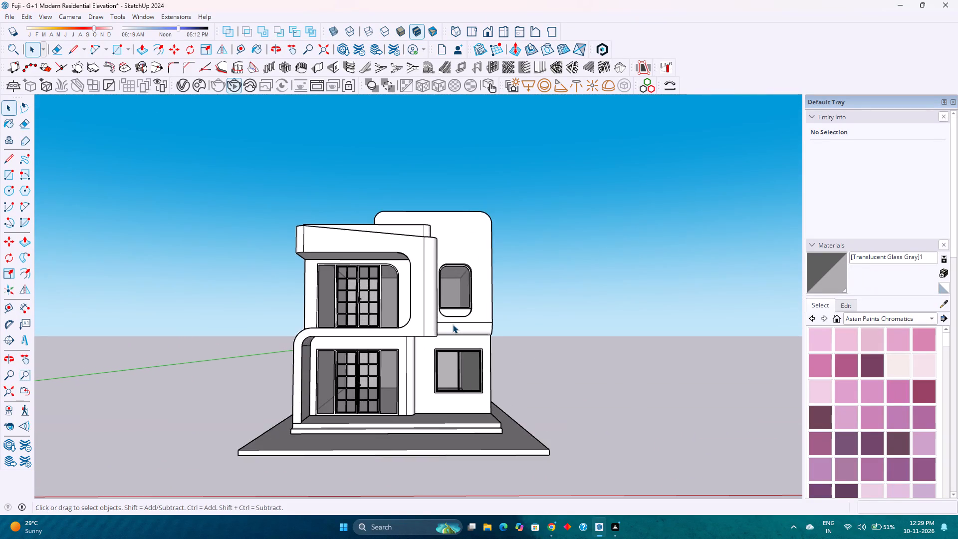
{"action": "scroll", "coordinate": [453, 324], "scroll_direction": "down", "scroll_amount": 8}
{"action": "scroll", "coordinate": [345, 374], "scroll_direction": "up", "scroll_amount": 3}
{"action": "scroll", "coordinate": [376, 420], "scroll_direction": "up", "scroll_amount": 2}
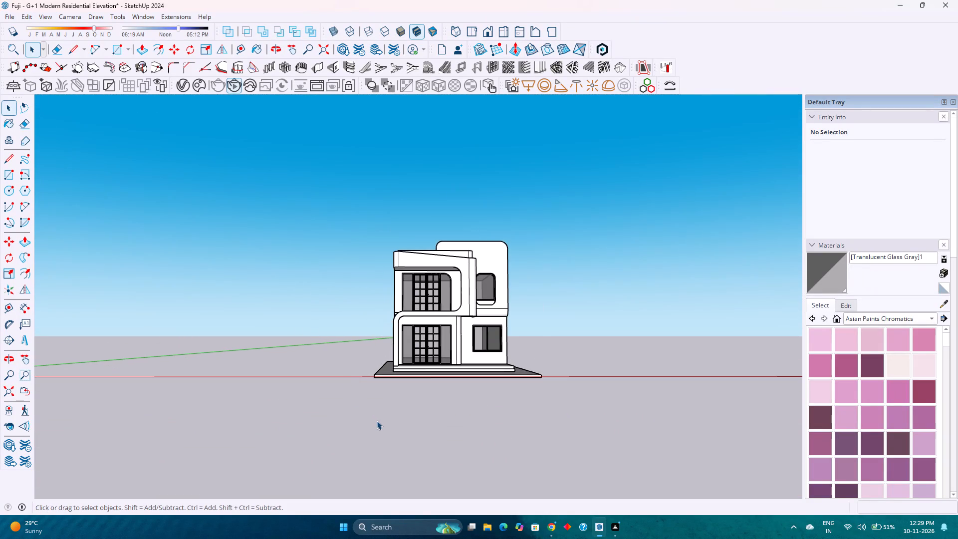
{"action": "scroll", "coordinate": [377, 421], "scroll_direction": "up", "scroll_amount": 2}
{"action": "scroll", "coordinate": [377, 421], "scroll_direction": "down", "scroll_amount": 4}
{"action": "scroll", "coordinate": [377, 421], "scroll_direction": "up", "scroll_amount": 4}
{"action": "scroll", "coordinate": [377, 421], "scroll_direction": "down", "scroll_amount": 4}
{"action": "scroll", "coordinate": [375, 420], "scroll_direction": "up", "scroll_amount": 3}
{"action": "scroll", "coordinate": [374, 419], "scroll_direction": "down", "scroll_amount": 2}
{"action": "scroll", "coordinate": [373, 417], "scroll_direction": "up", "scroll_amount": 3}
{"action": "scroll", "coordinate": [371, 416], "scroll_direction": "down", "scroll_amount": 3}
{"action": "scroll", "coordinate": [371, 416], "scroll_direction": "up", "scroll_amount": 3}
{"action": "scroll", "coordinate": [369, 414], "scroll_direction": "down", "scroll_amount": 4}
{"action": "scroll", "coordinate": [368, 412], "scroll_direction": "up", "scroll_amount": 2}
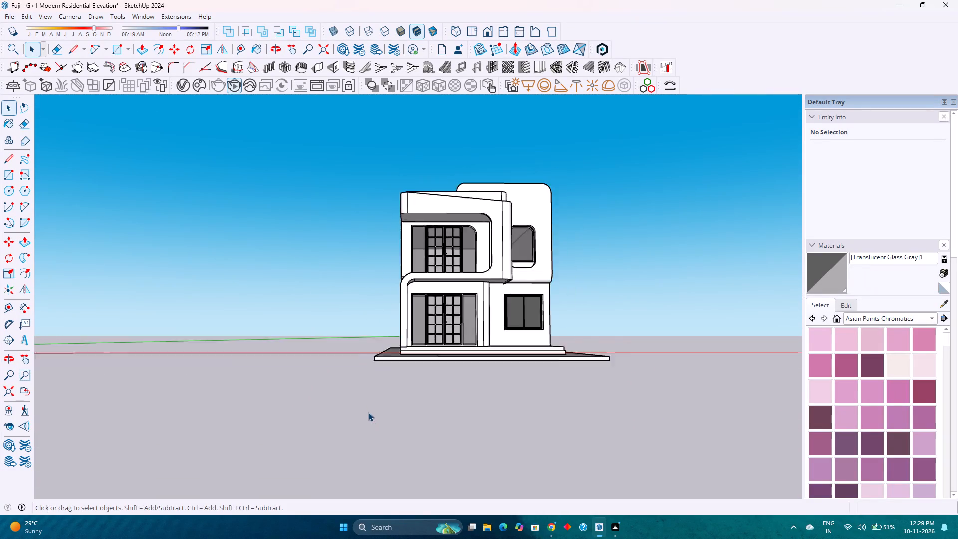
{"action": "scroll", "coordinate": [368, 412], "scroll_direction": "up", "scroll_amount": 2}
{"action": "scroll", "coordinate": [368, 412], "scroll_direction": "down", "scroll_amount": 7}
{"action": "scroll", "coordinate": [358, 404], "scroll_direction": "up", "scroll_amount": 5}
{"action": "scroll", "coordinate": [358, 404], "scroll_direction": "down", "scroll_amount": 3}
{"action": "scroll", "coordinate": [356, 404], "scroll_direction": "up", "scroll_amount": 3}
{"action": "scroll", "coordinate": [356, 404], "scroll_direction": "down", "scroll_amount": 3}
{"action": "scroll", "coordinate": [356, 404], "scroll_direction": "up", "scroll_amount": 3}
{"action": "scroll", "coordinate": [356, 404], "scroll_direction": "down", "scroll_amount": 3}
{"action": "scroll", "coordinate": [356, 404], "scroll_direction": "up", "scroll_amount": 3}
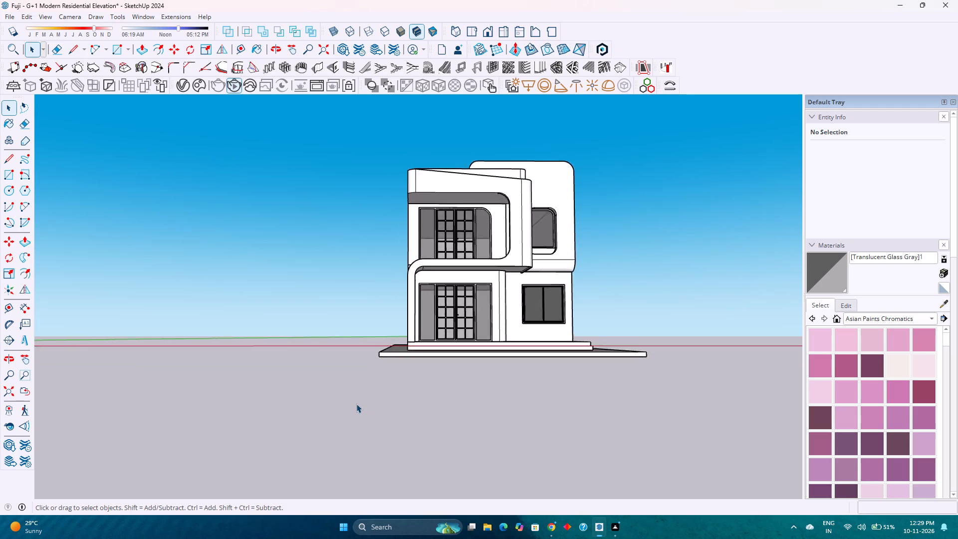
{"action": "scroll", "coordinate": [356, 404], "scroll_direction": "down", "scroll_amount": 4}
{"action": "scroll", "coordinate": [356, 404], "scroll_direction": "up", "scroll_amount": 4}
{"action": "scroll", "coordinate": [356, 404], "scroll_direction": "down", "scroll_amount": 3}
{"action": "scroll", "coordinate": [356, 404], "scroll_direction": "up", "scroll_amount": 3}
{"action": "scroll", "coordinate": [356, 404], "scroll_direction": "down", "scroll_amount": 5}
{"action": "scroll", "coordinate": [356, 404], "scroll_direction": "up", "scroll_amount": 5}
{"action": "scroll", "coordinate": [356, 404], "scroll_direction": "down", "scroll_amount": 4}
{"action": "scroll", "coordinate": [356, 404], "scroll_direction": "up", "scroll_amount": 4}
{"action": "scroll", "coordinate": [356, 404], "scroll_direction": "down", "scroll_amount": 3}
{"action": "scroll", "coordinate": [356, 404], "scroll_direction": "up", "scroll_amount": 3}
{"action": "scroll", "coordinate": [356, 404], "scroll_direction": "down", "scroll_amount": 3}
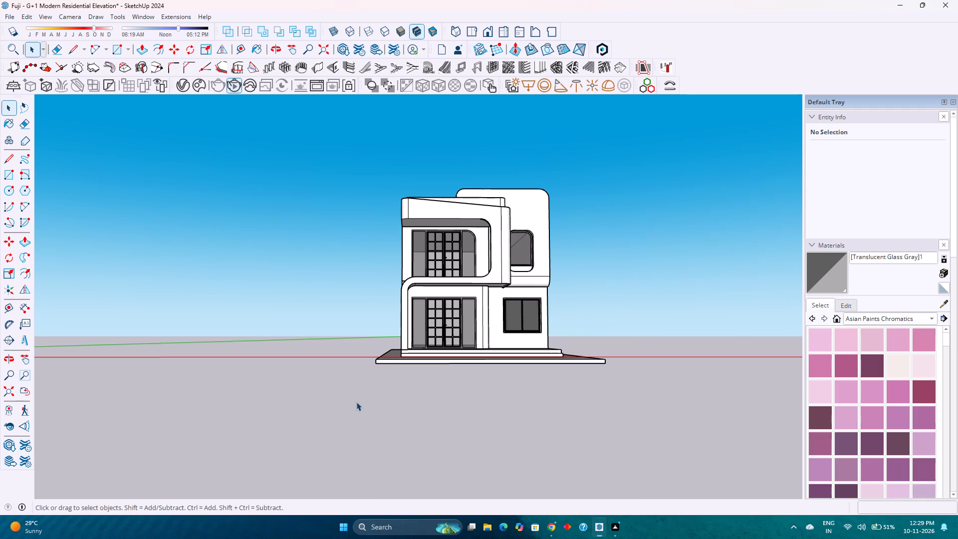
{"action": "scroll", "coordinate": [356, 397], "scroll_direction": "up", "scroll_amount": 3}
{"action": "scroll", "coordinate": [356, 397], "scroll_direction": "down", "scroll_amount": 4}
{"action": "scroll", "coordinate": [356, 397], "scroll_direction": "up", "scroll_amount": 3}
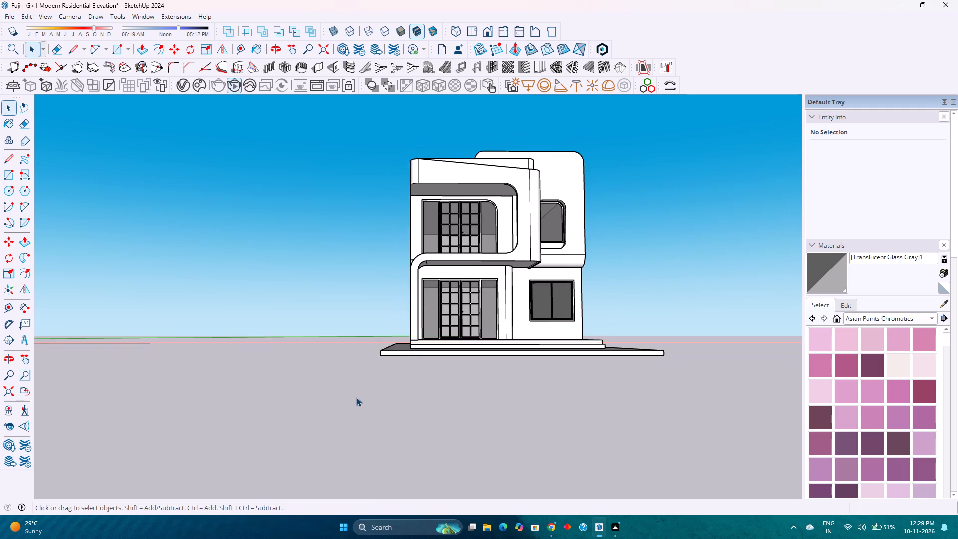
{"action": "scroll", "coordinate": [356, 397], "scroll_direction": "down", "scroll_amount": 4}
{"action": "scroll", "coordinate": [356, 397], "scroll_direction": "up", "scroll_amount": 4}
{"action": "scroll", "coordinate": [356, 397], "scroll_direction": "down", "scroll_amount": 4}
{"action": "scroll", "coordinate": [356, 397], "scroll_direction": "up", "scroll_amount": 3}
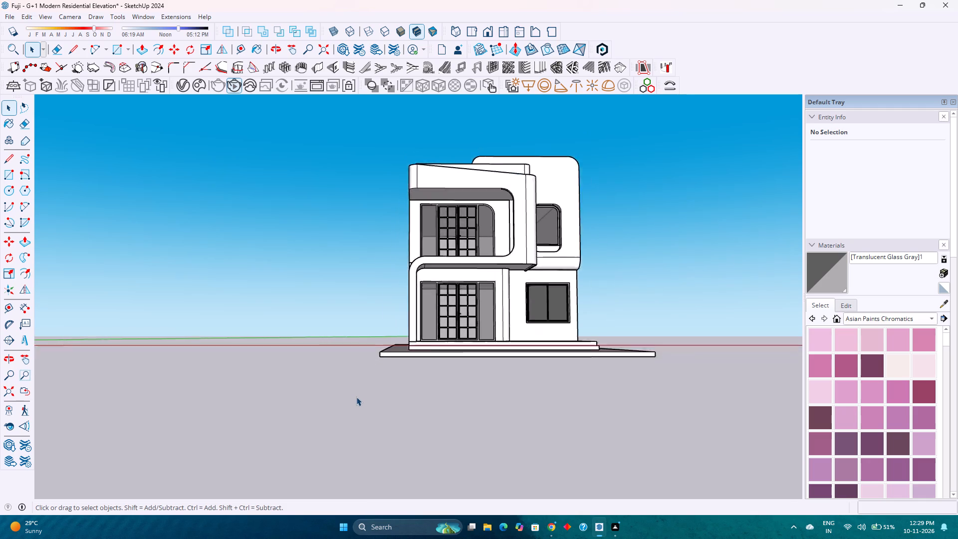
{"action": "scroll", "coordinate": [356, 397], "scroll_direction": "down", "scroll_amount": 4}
Examine the overall massing of the house and its stepped base from raised front viewpoints on both sides.
{"action": "middle_click_drag", "start_coordinate": [363, 395], "coordinate": [327, 437]}
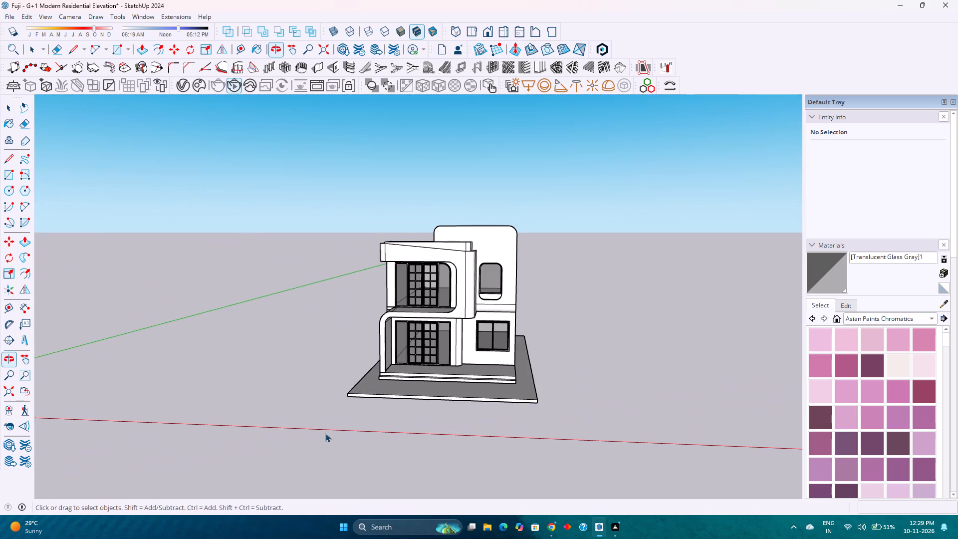
{"action": "scroll", "coordinate": [325, 433], "scroll_direction": "down", "scroll_amount": 2}
{"action": "middle_click_drag", "start_coordinate": [421, 434], "coordinate": [296, 424]}
{"action": "middle_click", "coordinate": [296, 423]}
{"action": "middle_click_drag", "start_coordinate": [296, 420], "coordinate": [484, 410]}
{"action": "scroll", "coordinate": [484, 410], "scroll_direction": "down", "scroll_amount": 1}
{"action": "scroll", "coordinate": [482, 410], "scroll_direction": "up", "scroll_amount": 2}
{"action": "scroll", "coordinate": [482, 410], "scroll_direction": "down", "scroll_amount": 3}
{"action": "scroll", "coordinate": [482, 410], "scroll_direction": "up", "scroll_amount": 3}
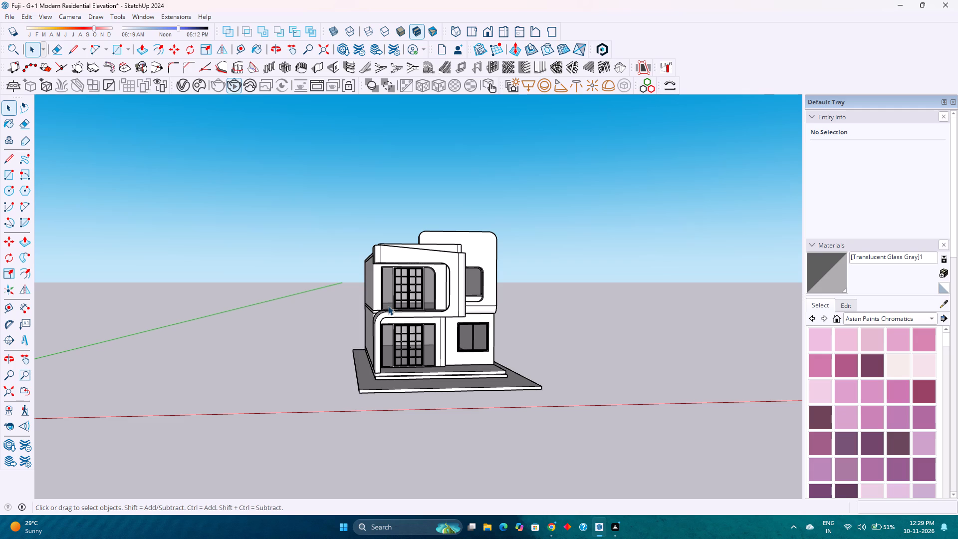
Examine the curved corner of the ground-floor facade frame up close, including its inner curved face and the soffit junctions.
{"action": "scroll", "coordinate": [389, 305], "scroll_direction": "up", "scroll_amount": 7}
{"action": "middle_click_drag", "start_coordinate": [363, 338], "coordinate": [363, 338]}
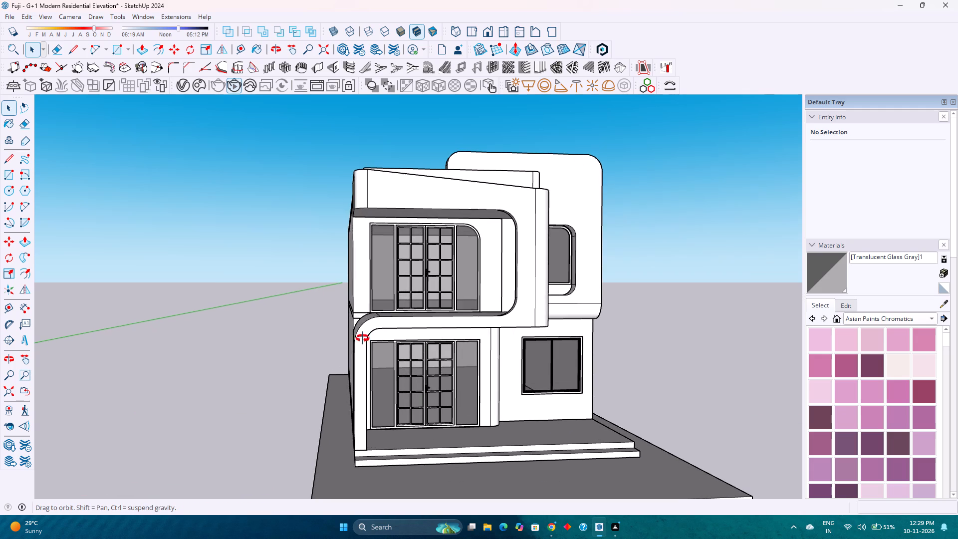
{"action": "middle_click_drag", "start_coordinate": [363, 338], "coordinate": [386, 321]}
{"action": "scroll", "coordinate": [381, 318], "scroll_direction": "up", "scroll_amount": 8}
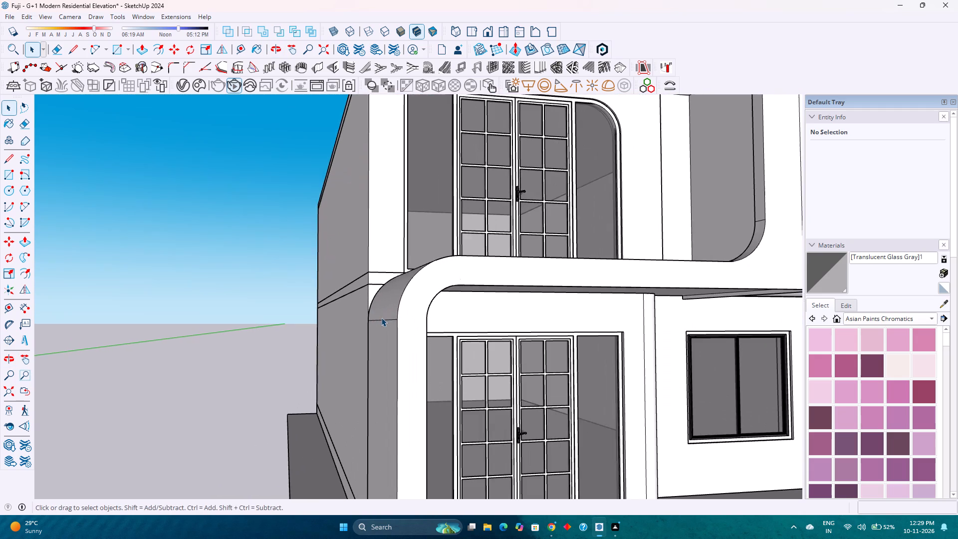
{"action": "scroll", "coordinate": [381, 317], "scroll_direction": "up", "scroll_amount": 7}
{"action": "middle_click_drag", "start_coordinate": [385, 314], "coordinate": [275, 350]}
{"action": "scroll", "coordinate": [275, 350], "scroll_direction": "down", "scroll_amount": 2}
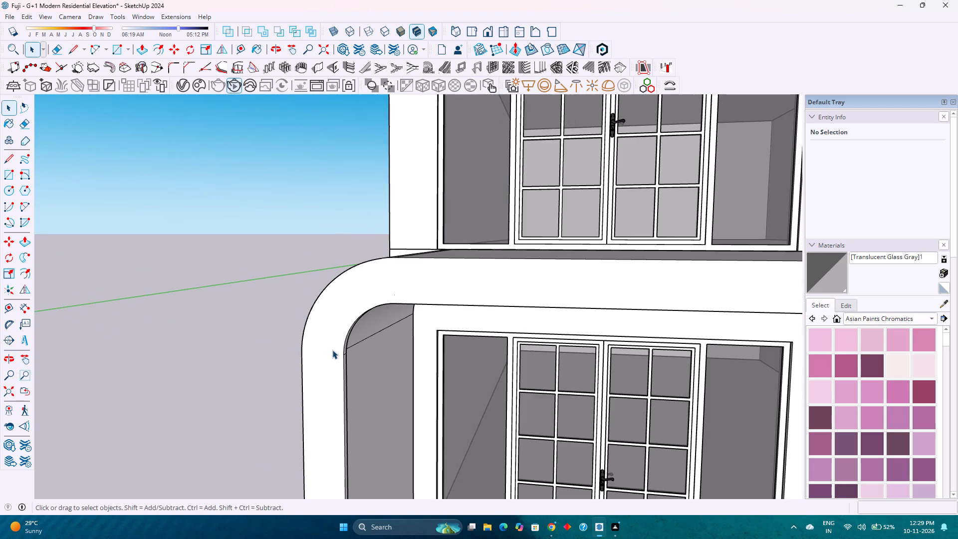
{"action": "middle_click_drag", "start_coordinate": [329, 350], "coordinate": [408, 238]}
{"action": "scroll", "coordinate": [381, 303], "scroll_direction": "up", "scroll_amount": 3}
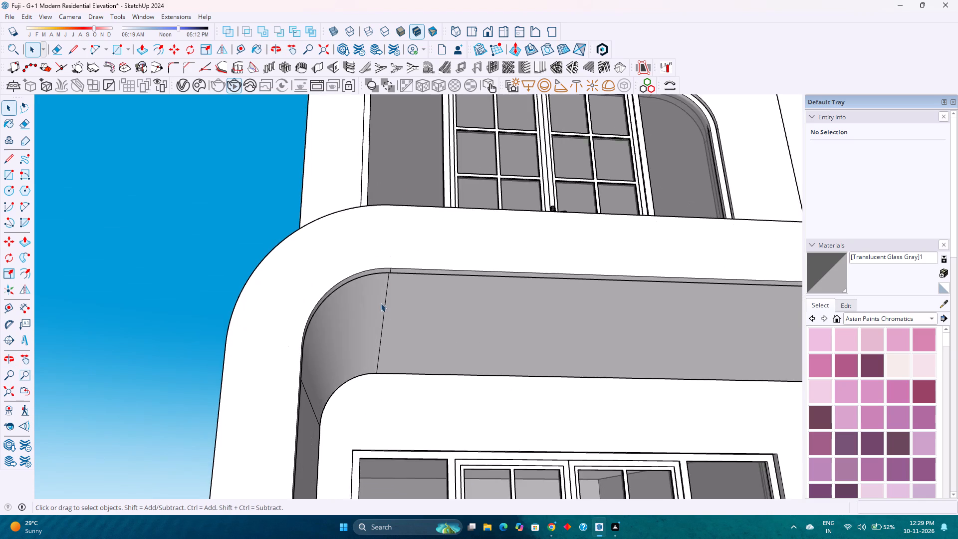
{"action": "scroll", "coordinate": [381, 303], "scroll_direction": "up", "scroll_amount": 3}
{"action": "middle_click_drag", "start_coordinate": [386, 314], "coordinate": [338, 285]}
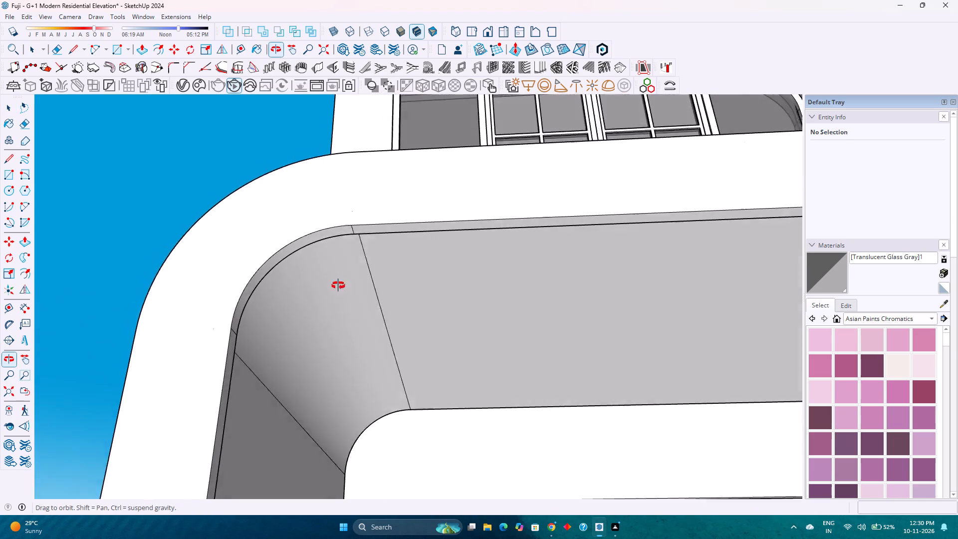
{"action": "middle_click_drag", "start_coordinate": [338, 285], "coordinate": [318, 301]}
{"action": "scroll", "coordinate": [316, 347], "scroll_direction": "down", "scroll_amount": 1}
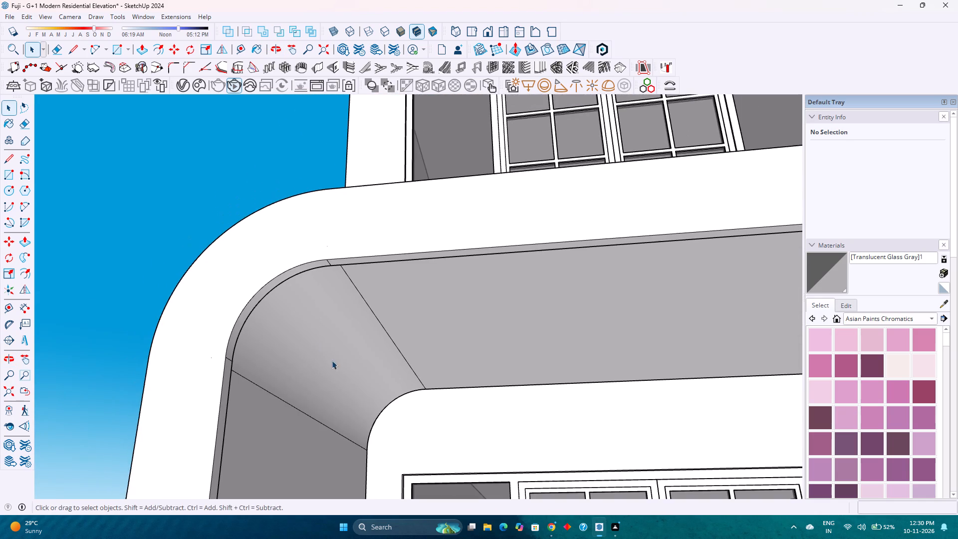
{"action": "scroll", "coordinate": [390, 393], "scroll_direction": "up", "scroll_amount": 6}
{"action": "middle_click_drag", "start_coordinate": [390, 393], "coordinate": [306, 378]}
{"action": "left_click", "coordinate": [299, 375]}
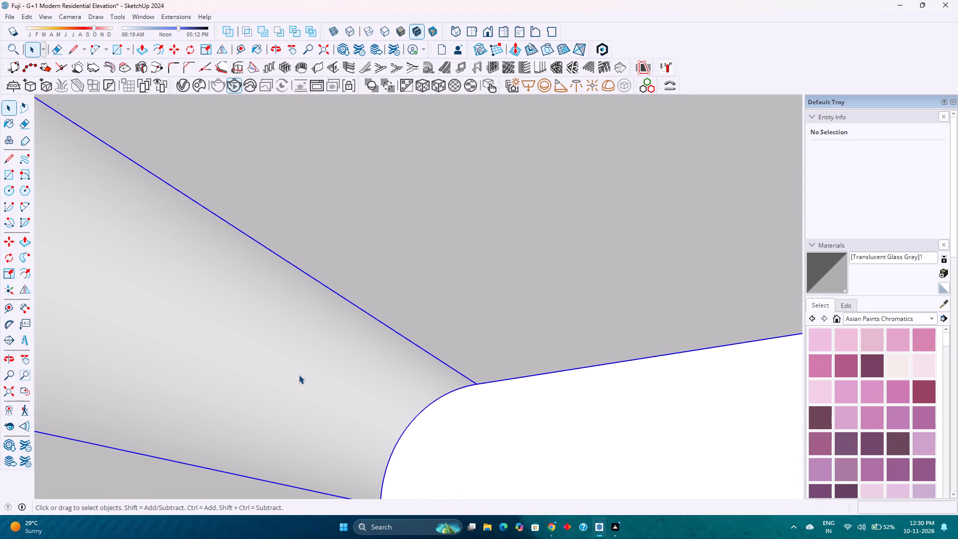
{"action": "scroll", "coordinate": [301, 373], "scroll_direction": "down", "scroll_amount": 8}
{"action": "middle_click_drag", "start_coordinate": [321, 380], "coordinate": [467, 384]}
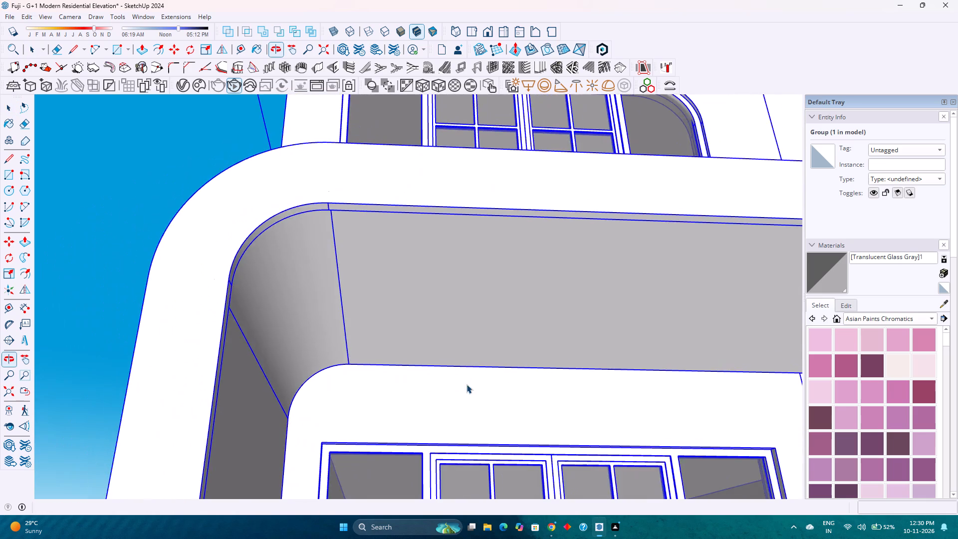
Open the house group for editing at the facade frame between the two floors.
{"action": "scroll", "coordinate": [411, 364], "scroll_direction": "down", "scroll_amount": 17}
{"action": "middle_click_drag", "start_coordinate": [449, 363], "coordinate": [393, 342]}
{"action": "scroll", "coordinate": [393, 347], "scroll_direction": "down", "scroll_amount": 4}
{"action": "middle_click", "coordinate": [397, 346]}
{"action": "middle_click_drag", "start_coordinate": [399, 353], "coordinate": [408, 453]}
{"action": "scroll", "coordinate": [410, 370], "scroll_direction": "up", "scroll_amount": 4}
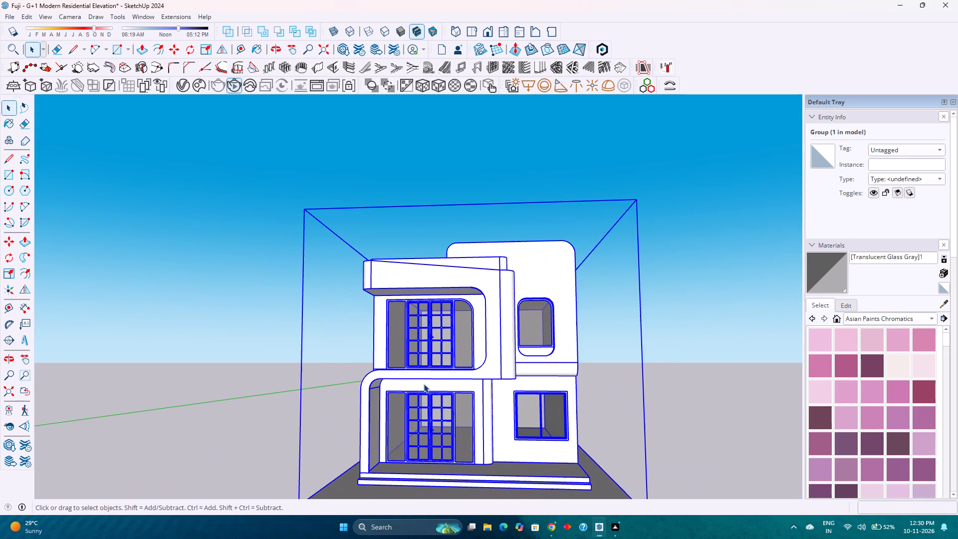
{"action": "double_click", "coordinate": [438, 381]}
Examine the house's side wall, the floor-level band, the roof slab edge and the curved parapet frame from the side.
{"action": "scroll", "coordinate": [440, 379], "scroll_direction": "up", "scroll_amount": 3}
{"action": "middle_click_drag", "start_coordinate": [620, 383], "coordinate": [244, 426]}
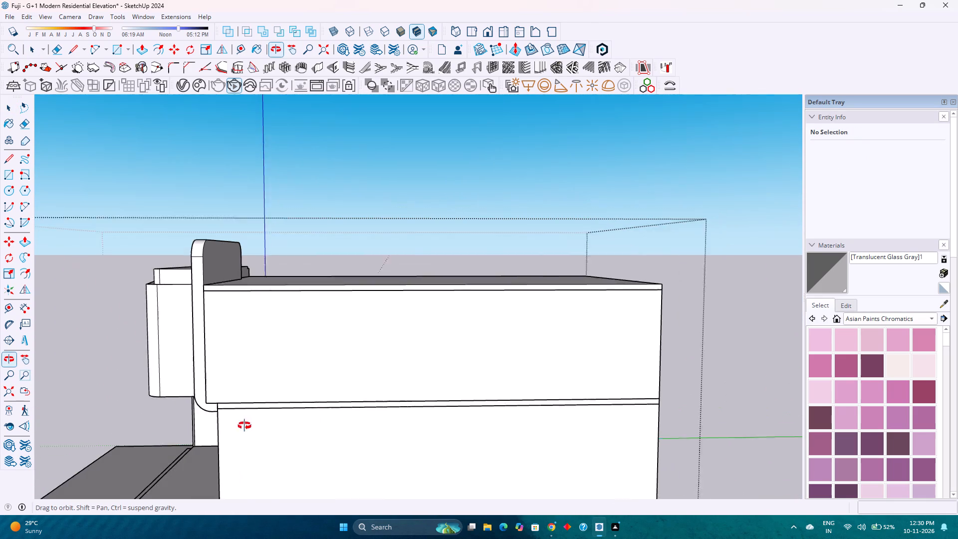
{"action": "middle_click_drag", "start_coordinate": [244, 426], "coordinate": [242, 426]}
{"action": "scroll", "coordinate": [260, 403], "scroll_direction": "down", "scroll_amount": 5}
{"action": "scroll", "coordinate": [425, 374], "scroll_direction": "down", "scroll_amount": 4}
{"action": "scroll", "coordinate": [426, 374], "scroll_direction": "up", "scroll_amount": 3}
{"action": "scroll", "coordinate": [178, 355], "scroll_direction": "down", "scroll_amount": 4}
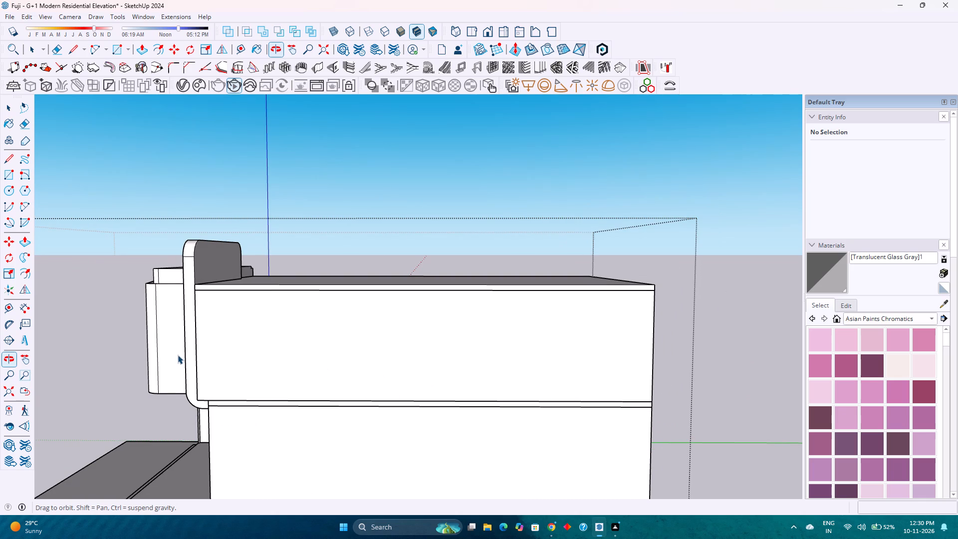
{"action": "scroll", "coordinate": [178, 355], "scroll_direction": "up", "scroll_amount": 4}
{"action": "scroll", "coordinate": [175, 358], "scroll_direction": "down", "scroll_amount": 1}
{"action": "scroll", "coordinate": [300, 369], "scroll_direction": "down", "scroll_amount": 3}
{"action": "scroll", "coordinate": [685, 294], "scroll_direction": "down", "scroll_amount": 2}
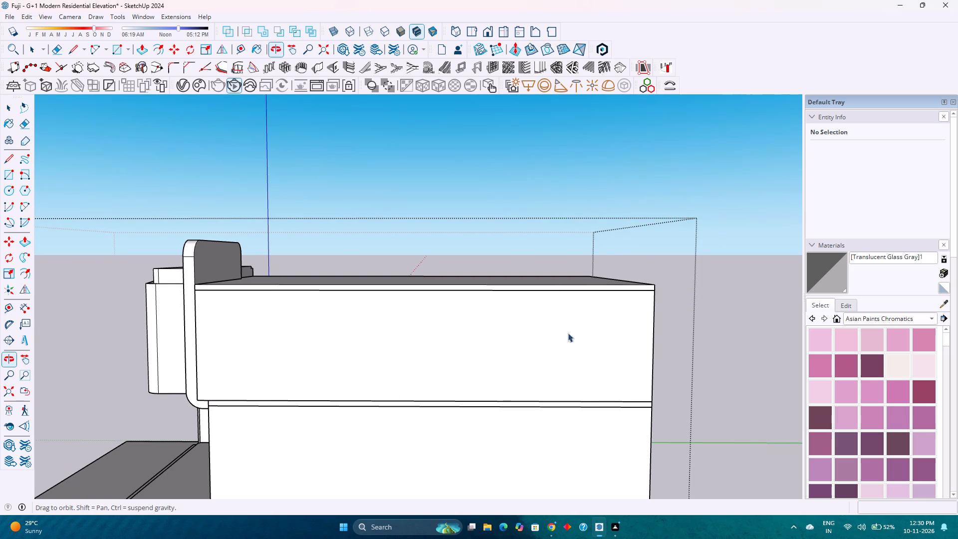
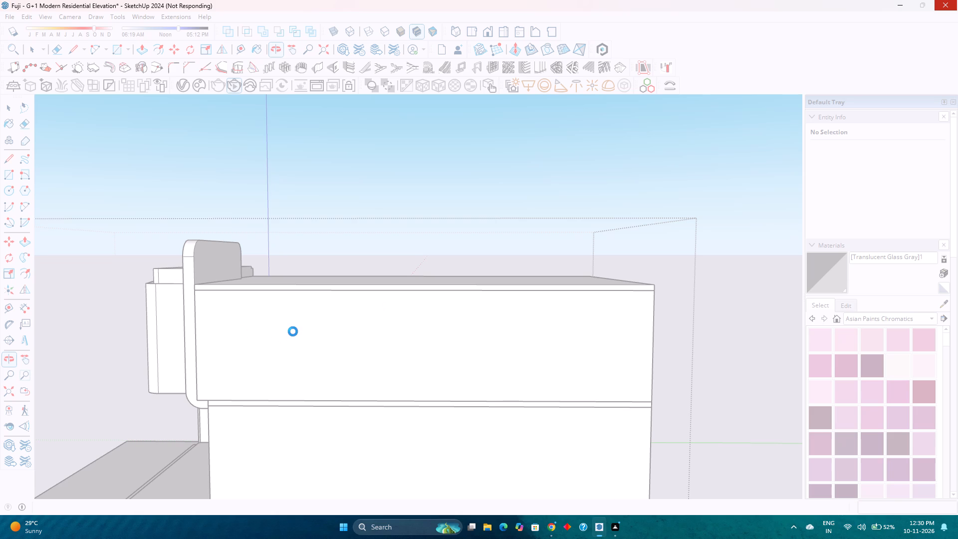
Examine the upper and ground-floor side wall groups of the house and their junction with the curved facade frame.
{"action": "left_click_drag", "start_coordinate": [294, 332], "coordinate": [334, 338]}
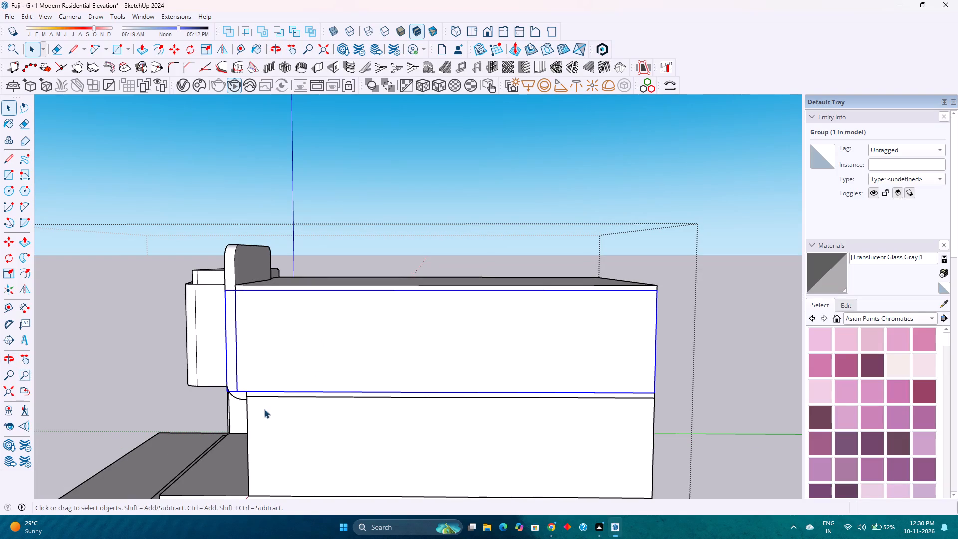
{"action": "left_click", "coordinate": [261, 427]}
{"action": "scroll", "coordinate": [258, 425], "scroll_direction": "up", "scroll_amount": 5}
{"action": "scroll", "coordinate": [256, 424], "scroll_direction": "down", "scroll_amount": 8}
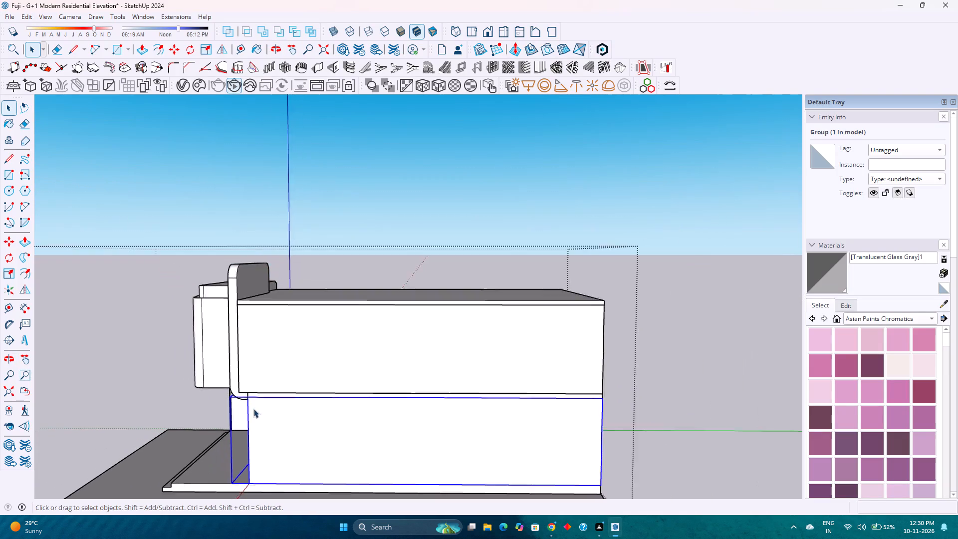
{"action": "scroll", "coordinate": [253, 409], "scroll_direction": "down", "scroll_amount": 5}
{"action": "scroll", "coordinate": [259, 427], "scroll_direction": "up", "scroll_amount": 5}
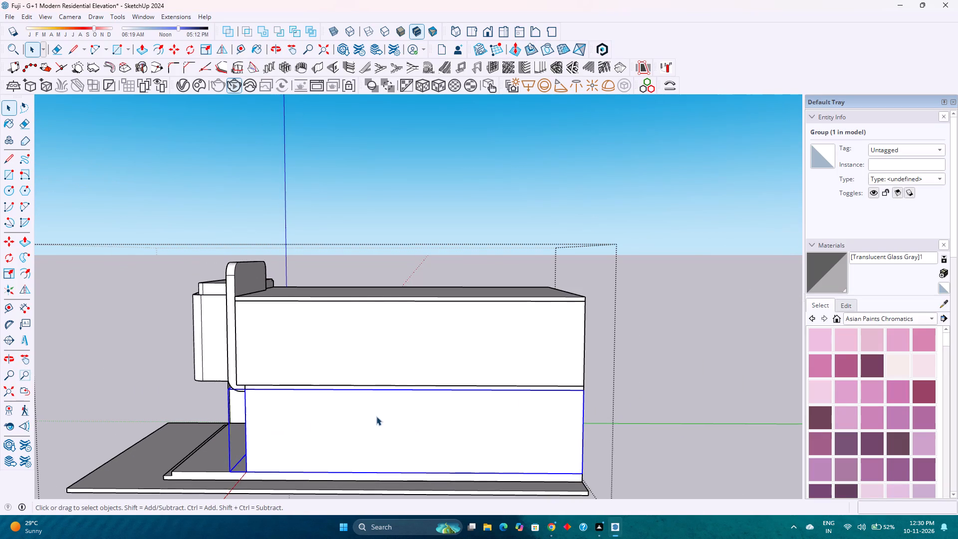
{"action": "middle_click_drag", "start_coordinate": [415, 416], "coordinate": [348, 450]}
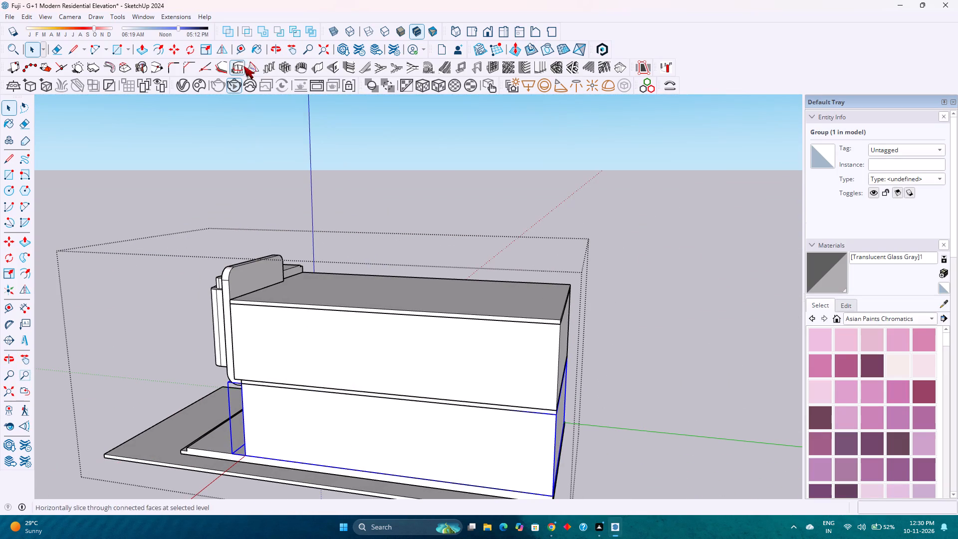
Measure the length of the upper floor's side wall from the facade frame to the rear corner.
{"action": "left_click", "coordinate": [242, 55]}
{"action": "left_click", "coordinate": [235, 345]}
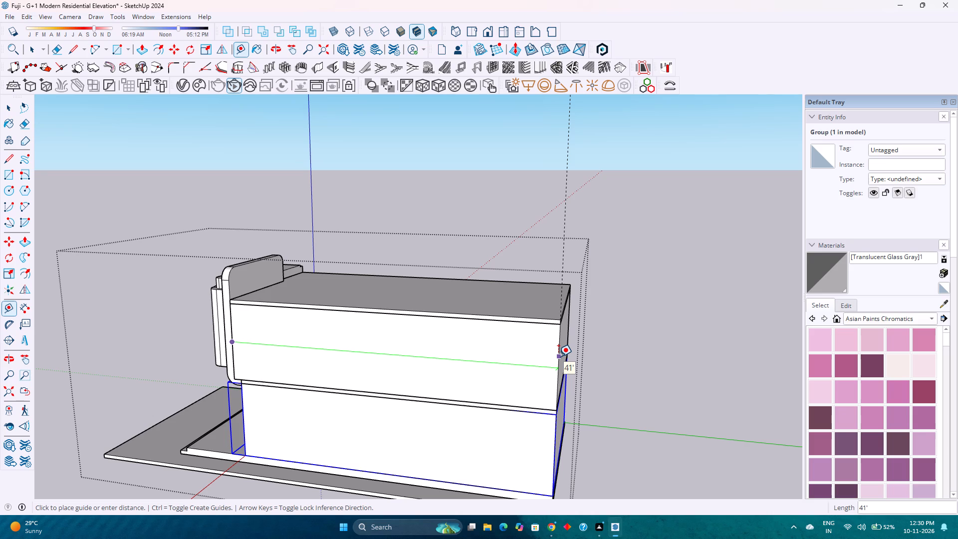
{"action": "key", "text": "space"}
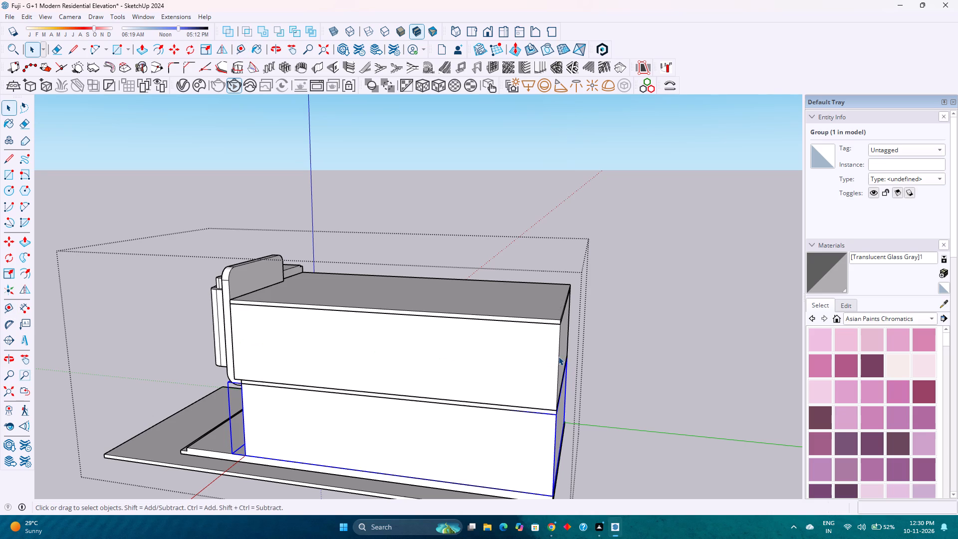
{"action": "left_click", "coordinate": [659, 270]}
Examine the house's roof slab, side wall and rear wall from raised and low rear viewpoints.
{"action": "scroll", "coordinate": [630, 280], "scroll_direction": "down", "scroll_amount": 4}
{"action": "scroll", "coordinate": [630, 280], "scroll_direction": "up", "scroll_amount": 2}
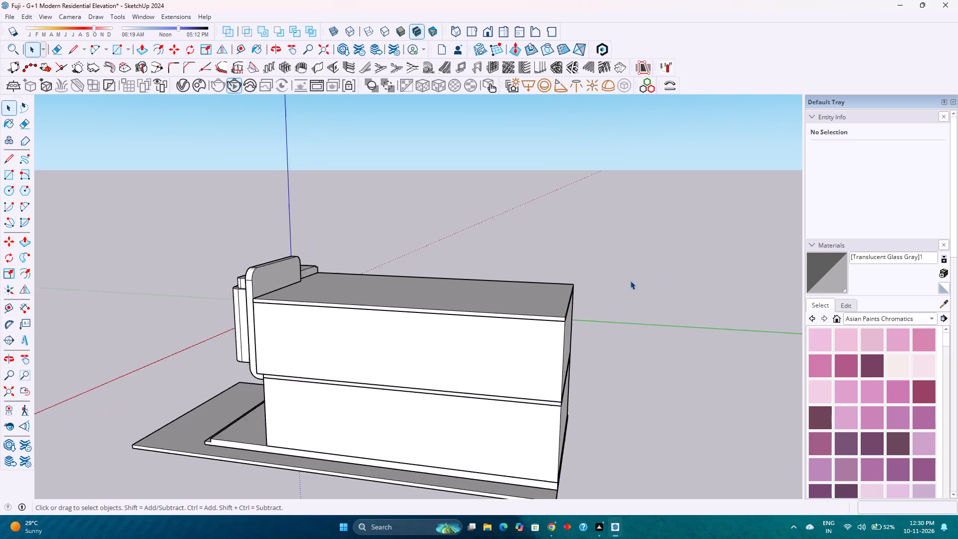
{"action": "scroll", "coordinate": [630, 280], "scroll_direction": "up", "scroll_amount": 2}
{"action": "scroll", "coordinate": [630, 280], "scroll_direction": "down", "scroll_amount": 4}
{"action": "scroll", "coordinate": [630, 280], "scroll_direction": "up", "scroll_amount": 3}
{"action": "scroll", "coordinate": [609, 283], "scroll_direction": "down", "scroll_amount": 3}
{"action": "middle_click_drag", "start_coordinate": [577, 302], "coordinate": [413, 323]}
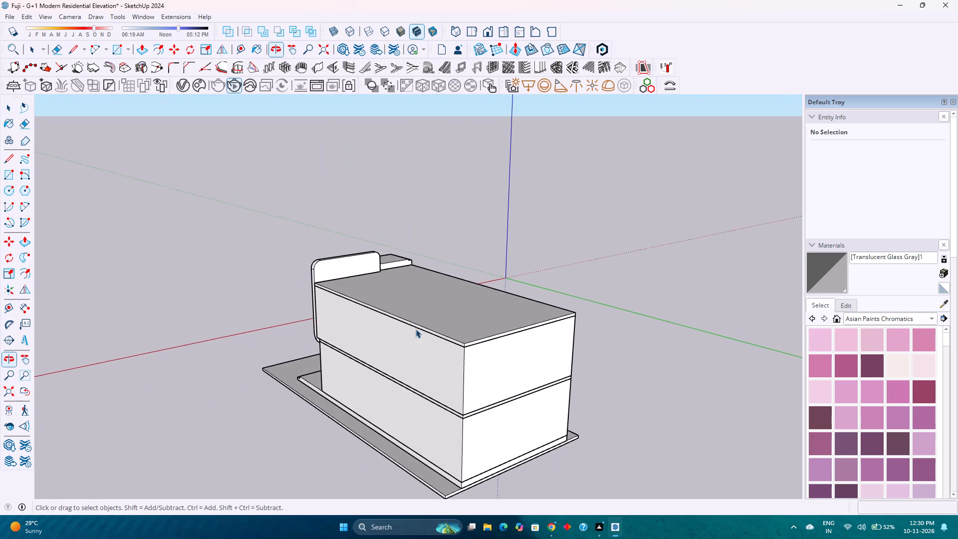
{"action": "scroll", "coordinate": [414, 343], "scroll_direction": "up", "scroll_amount": 2}
{"action": "middle_click_drag", "start_coordinate": [421, 343], "coordinate": [576, 276]}
{"action": "scroll", "coordinate": [629, 303], "scroll_direction": "up", "scroll_amount": 3}
{"action": "middle_click_drag", "start_coordinate": [626, 303], "coordinate": [318, 307]}
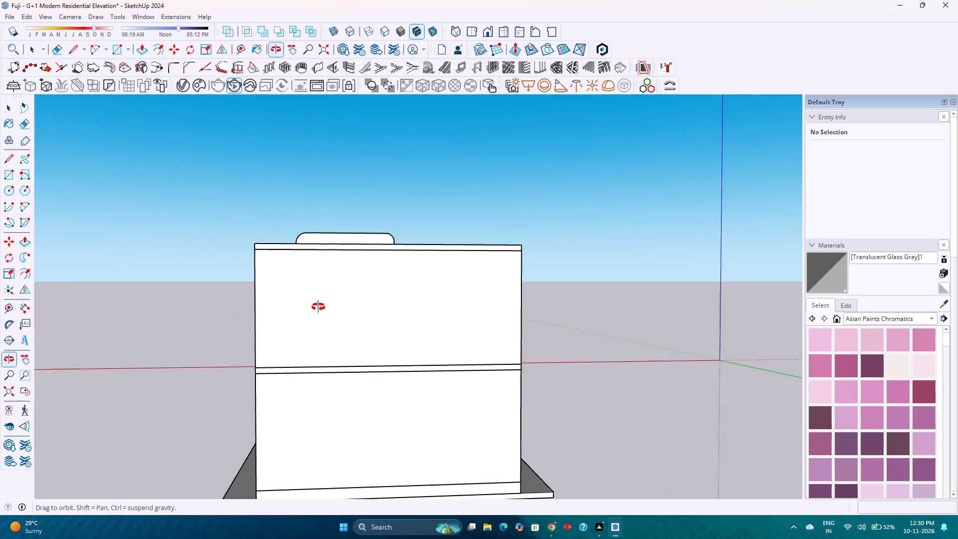
{"action": "middle_click_drag", "start_coordinate": [318, 307], "coordinate": [383, 251]}
{"action": "middle_click", "coordinate": [383, 251]}
{"action": "scroll", "coordinate": [387, 250], "scroll_direction": "down", "scroll_amount": 3}
Open the house group and examine its side wall, front facade and base underside from side and low front viewpoints.
{"action": "double_click", "coordinate": [414, 258]}
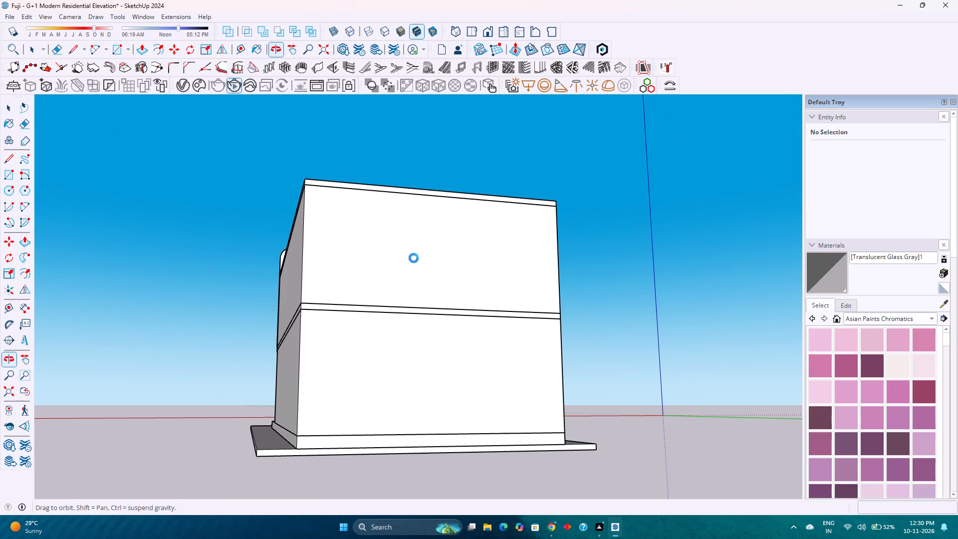
{"action": "left_click", "coordinate": [582, 174]}
{"action": "middle_click_drag", "start_coordinate": [320, 258], "coordinate": [703, 294]}
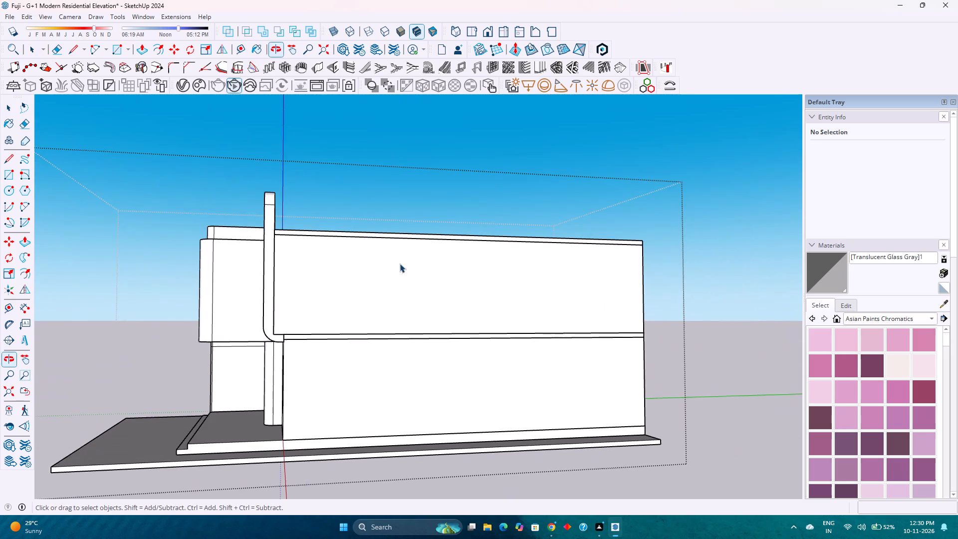
{"action": "scroll", "coordinate": [388, 261], "scroll_direction": "down", "scroll_amount": 1}
{"action": "middle_click_drag", "start_coordinate": [261, 279], "coordinate": [564, 281]}
{"action": "scroll", "coordinate": [408, 281], "scroll_direction": "down", "scroll_amount": 4}
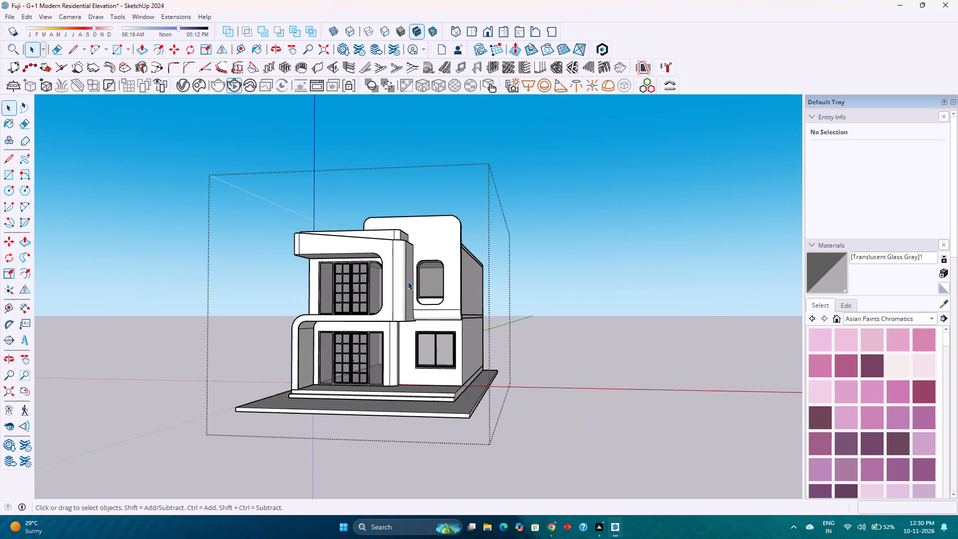
{"action": "scroll", "coordinate": [408, 281], "scroll_direction": "up", "scroll_amount": 4}
{"action": "scroll", "coordinate": [352, 281], "scroll_direction": "up", "scroll_amount": 4}
{"action": "scroll", "coordinate": [352, 281], "scroll_direction": "down", "scroll_amount": 5}
{"action": "middle_click_drag", "start_coordinate": [280, 297], "coordinate": [327, 247]}
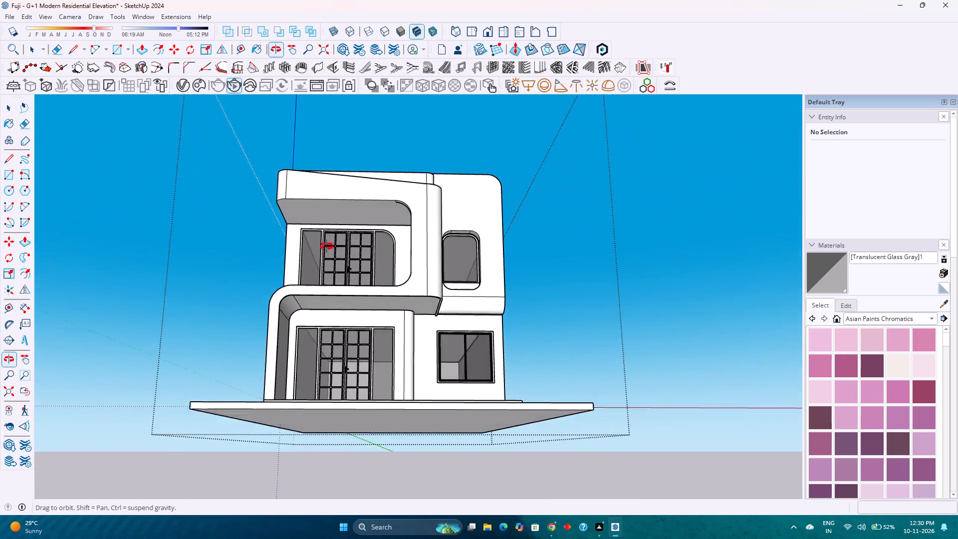
{"action": "middle_click_drag", "start_coordinate": [327, 247], "coordinate": [315, 254]}
{"action": "scroll", "coordinate": [315, 254], "scroll_direction": "up", "scroll_amount": 1}
{"action": "scroll", "coordinate": [315, 254], "scroll_direction": "down", "scroll_amount": 5}
{"action": "scroll", "coordinate": [356, 309], "scroll_direction": "up", "scroll_amount": 5}
{"action": "scroll", "coordinate": [398, 313], "scroll_direction": "up", "scroll_amount": 4}
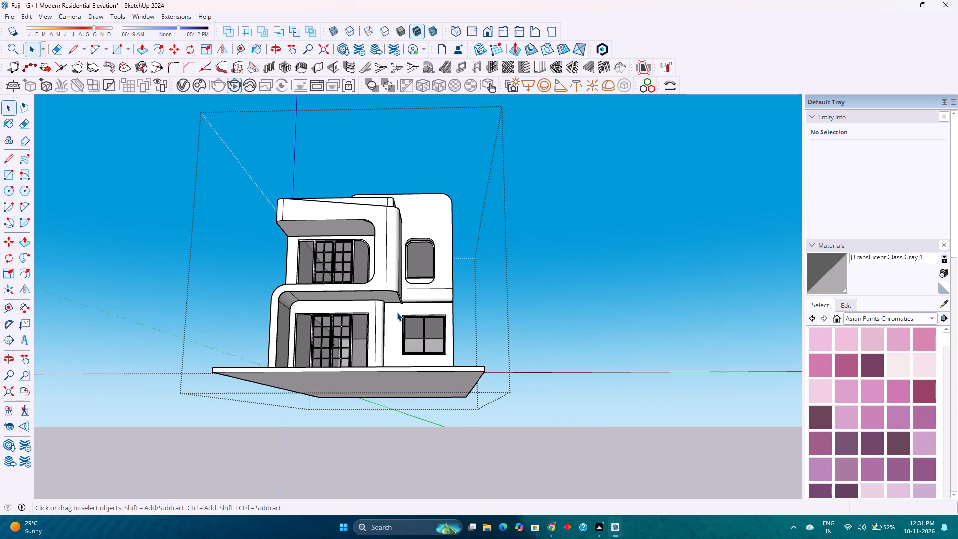
{"action": "left_click", "coordinate": [526, 273]}
{"action": "scroll", "coordinate": [372, 273], "scroll_direction": "down", "scroll_amount": 4}
{"action": "scroll", "coordinate": [372, 273], "scroll_direction": "up", "scroll_amount": 4}
{"action": "left_click", "coordinate": [566, 230]}
Examine the front facade's curved frames, balcony soffit, doors, windows and stepped base from both front corners.
{"action": "scroll", "coordinate": [401, 256], "scroll_direction": "up", "scroll_amount": 2}
{"action": "scroll", "coordinate": [372, 269], "scroll_direction": "down", "scroll_amount": 1}
{"action": "scroll", "coordinate": [335, 279], "scroll_direction": "up", "scroll_amount": 4}
{"action": "middle_click_drag", "start_coordinate": [286, 287], "coordinate": [399, 286]}
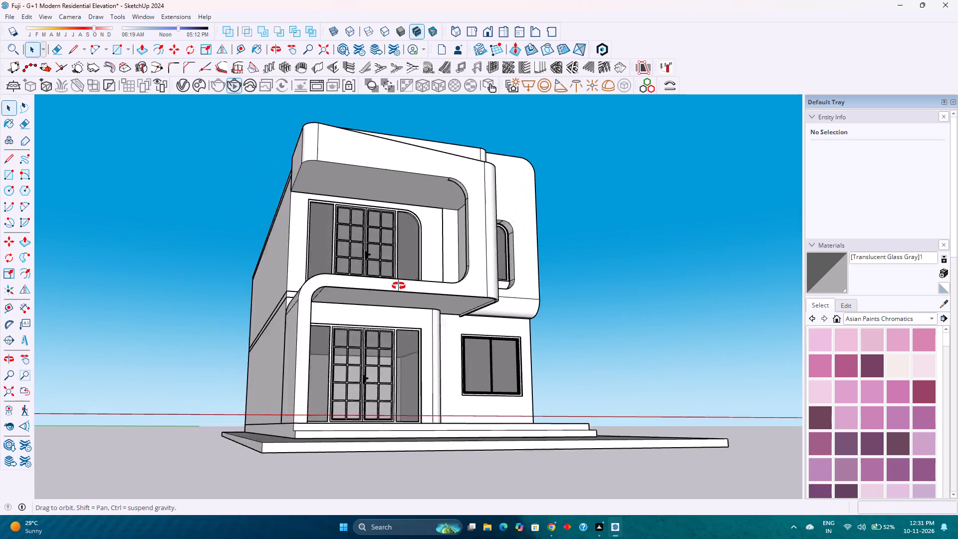
{"action": "middle_click_drag", "start_coordinate": [399, 286], "coordinate": [429, 282]}
{"action": "middle_click", "coordinate": [431, 282]}
{"action": "scroll", "coordinate": [441, 274], "scroll_direction": "down", "scroll_amount": 9}
{"action": "scroll", "coordinate": [373, 325], "scroll_direction": "up", "scroll_amount": 4}
{"action": "middle_click_drag", "start_coordinate": [373, 325], "coordinate": [178, 382]}
{"action": "scroll", "coordinate": [251, 339], "scroll_direction": "up", "scroll_amount": 5}
{"action": "scroll", "coordinate": [251, 339], "scroll_direction": "down", "scroll_amount": 4}
{"action": "scroll", "coordinate": [251, 339], "scroll_direction": "up", "scroll_amount": 3}
{"action": "scroll", "coordinate": [251, 339], "scroll_direction": "down", "scroll_amount": 2}
{"action": "scroll", "coordinate": [251, 339], "scroll_direction": "up", "scroll_amount": 2}
{"action": "scroll", "coordinate": [251, 339], "scroll_direction": "down", "scroll_amount": 3}
{"action": "scroll", "coordinate": [251, 339], "scroll_direction": "up", "scroll_amount": 3}
{"action": "scroll", "coordinate": [251, 337], "scroll_direction": "down", "scroll_amount": 3}
{"action": "scroll", "coordinate": [250, 336], "scroll_direction": "up", "scroll_amount": 3}
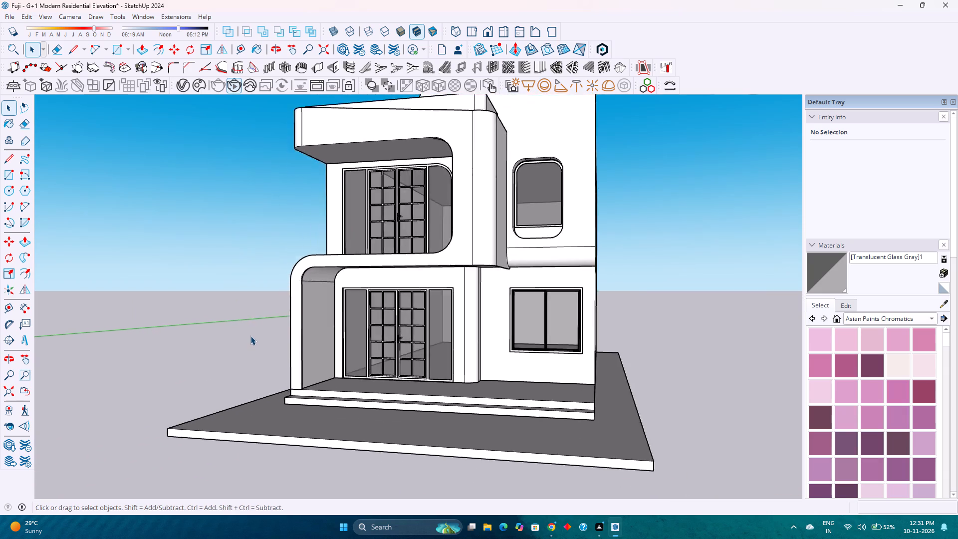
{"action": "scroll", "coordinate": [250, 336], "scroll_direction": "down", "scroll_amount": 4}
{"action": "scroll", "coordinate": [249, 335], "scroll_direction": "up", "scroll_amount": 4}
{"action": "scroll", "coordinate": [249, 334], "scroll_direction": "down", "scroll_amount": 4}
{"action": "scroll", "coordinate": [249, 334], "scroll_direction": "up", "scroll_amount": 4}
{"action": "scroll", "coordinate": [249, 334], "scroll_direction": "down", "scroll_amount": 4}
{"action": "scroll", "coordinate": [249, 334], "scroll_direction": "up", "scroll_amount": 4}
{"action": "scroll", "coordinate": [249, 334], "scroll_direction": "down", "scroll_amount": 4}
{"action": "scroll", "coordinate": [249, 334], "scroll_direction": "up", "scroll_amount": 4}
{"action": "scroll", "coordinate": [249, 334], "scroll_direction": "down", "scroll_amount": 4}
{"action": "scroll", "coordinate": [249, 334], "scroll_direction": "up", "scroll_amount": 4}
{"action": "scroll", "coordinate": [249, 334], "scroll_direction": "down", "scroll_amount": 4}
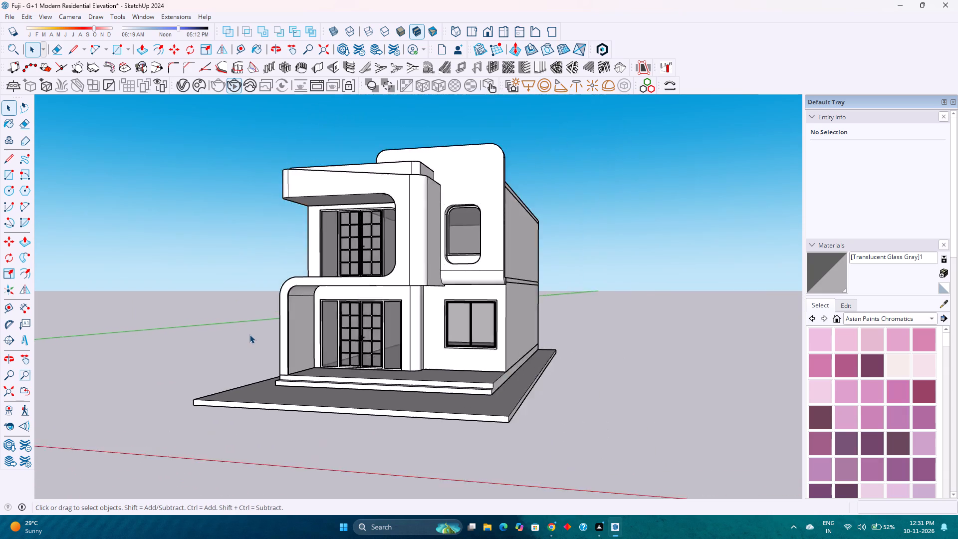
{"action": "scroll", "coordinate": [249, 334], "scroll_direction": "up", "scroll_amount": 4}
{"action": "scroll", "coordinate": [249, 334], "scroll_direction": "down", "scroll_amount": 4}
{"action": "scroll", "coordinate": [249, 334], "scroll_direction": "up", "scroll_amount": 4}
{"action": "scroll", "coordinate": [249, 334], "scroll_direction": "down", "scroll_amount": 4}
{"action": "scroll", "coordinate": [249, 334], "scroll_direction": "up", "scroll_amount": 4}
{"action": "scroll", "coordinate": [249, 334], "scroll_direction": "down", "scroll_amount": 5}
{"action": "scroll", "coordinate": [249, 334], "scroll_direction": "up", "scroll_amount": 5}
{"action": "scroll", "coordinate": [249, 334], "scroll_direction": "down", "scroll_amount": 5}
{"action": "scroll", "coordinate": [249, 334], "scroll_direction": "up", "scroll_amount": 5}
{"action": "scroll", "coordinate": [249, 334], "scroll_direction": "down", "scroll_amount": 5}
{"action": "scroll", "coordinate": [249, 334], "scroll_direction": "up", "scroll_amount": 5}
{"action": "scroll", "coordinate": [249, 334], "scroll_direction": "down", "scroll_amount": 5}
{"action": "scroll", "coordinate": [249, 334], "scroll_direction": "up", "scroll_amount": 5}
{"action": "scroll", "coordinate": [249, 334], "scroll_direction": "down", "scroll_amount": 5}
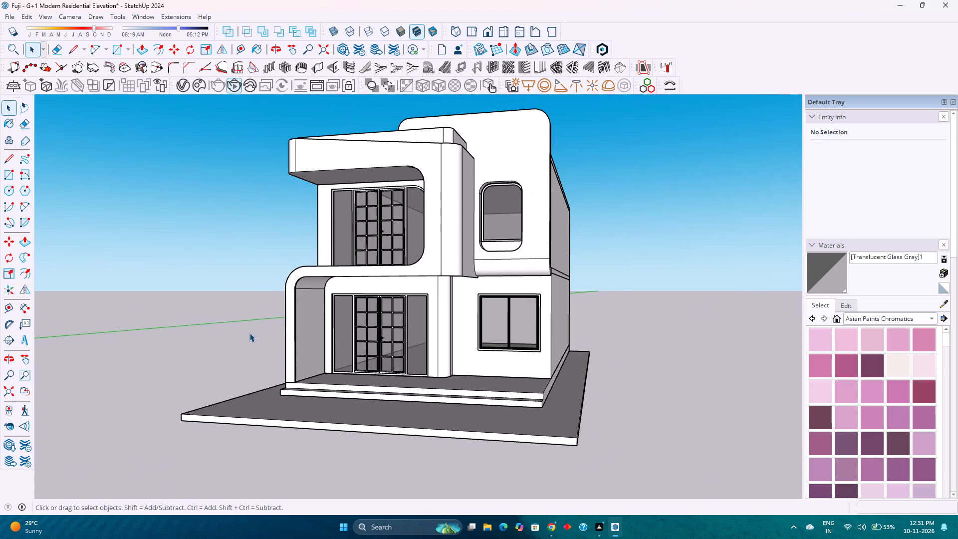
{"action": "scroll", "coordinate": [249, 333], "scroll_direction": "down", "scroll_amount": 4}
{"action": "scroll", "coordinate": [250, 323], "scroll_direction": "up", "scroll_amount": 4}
Examine the long side wall and the front elevation with its stepped base from raised and low viewpoints.
{"action": "middle_click_drag", "start_coordinate": [268, 339], "coordinate": [531, 330]}
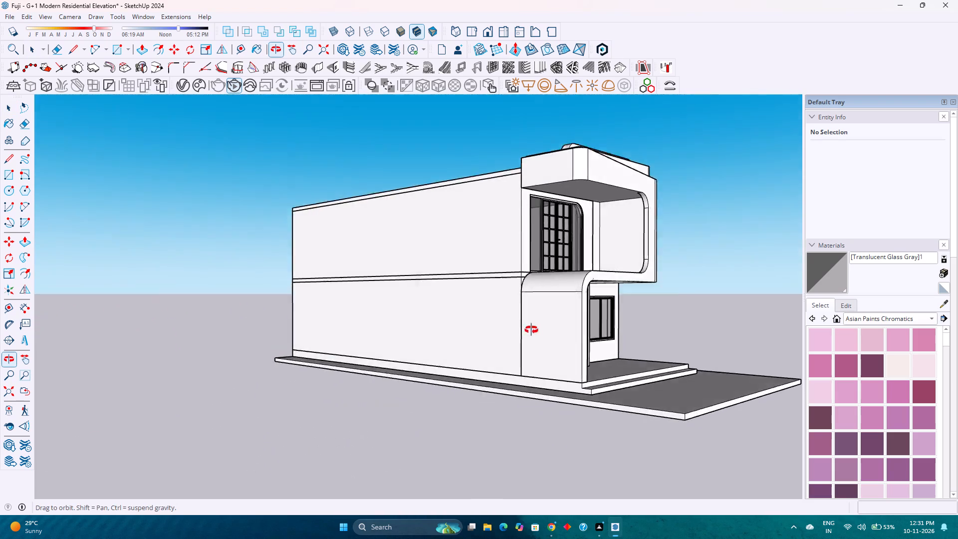
{"action": "middle_click_drag", "start_coordinate": [531, 330], "coordinate": [259, 336]}
{"action": "middle_click", "coordinate": [259, 336]}
{"action": "scroll", "coordinate": [252, 330], "scroll_direction": "down", "scroll_amount": 5}
{"action": "scroll", "coordinate": [252, 330], "scroll_direction": "up", "scroll_amount": 5}
{"action": "scroll", "coordinate": [252, 330], "scroll_direction": "down", "scroll_amount": 3}
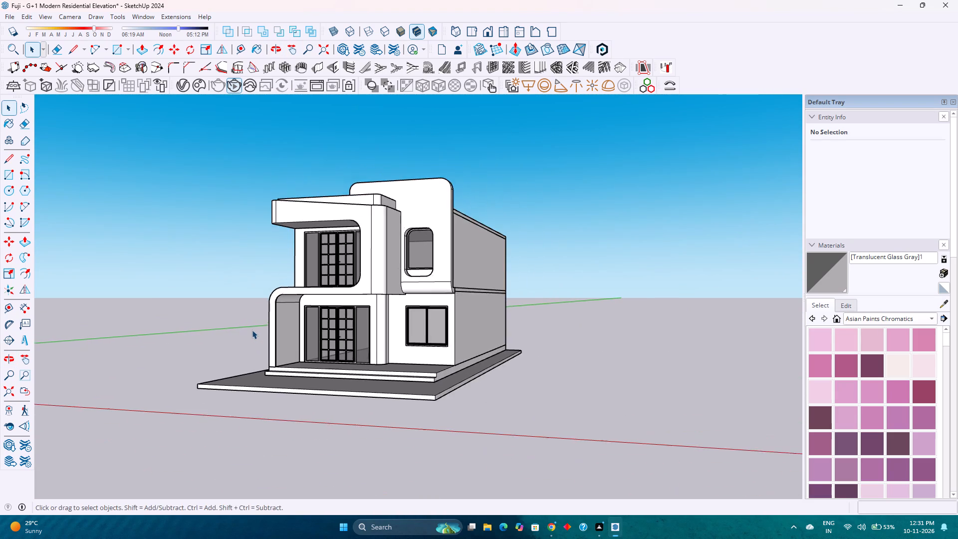
{"action": "middle_click_drag", "start_coordinate": [252, 330], "coordinate": [337, 355]}
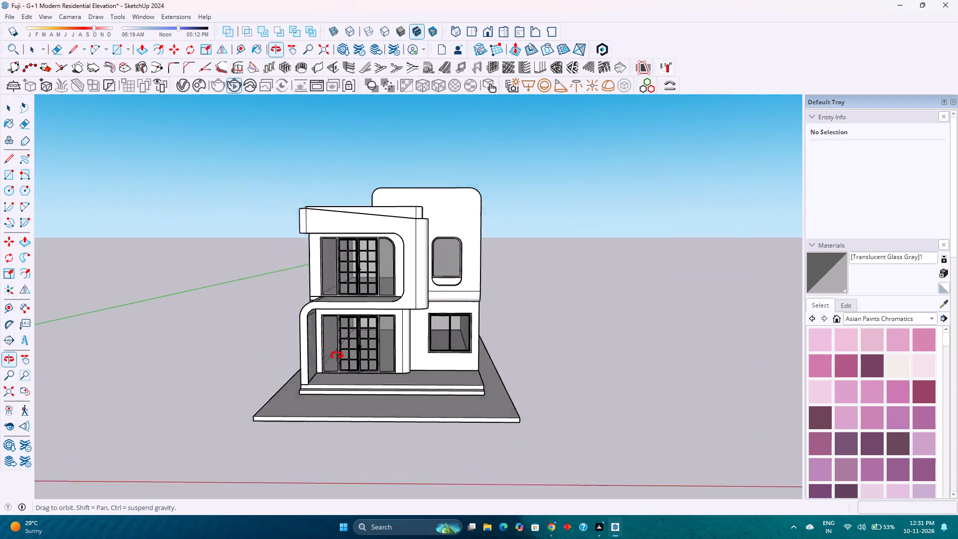
{"action": "middle_click_drag", "start_coordinate": [337, 355], "coordinate": [346, 311]}
{"action": "scroll", "coordinate": [343, 311], "scroll_direction": "up", "scroll_amount": 4}
{"action": "scroll", "coordinate": [343, 311], "scroll_direction": "down", "scroll_amount": 2}
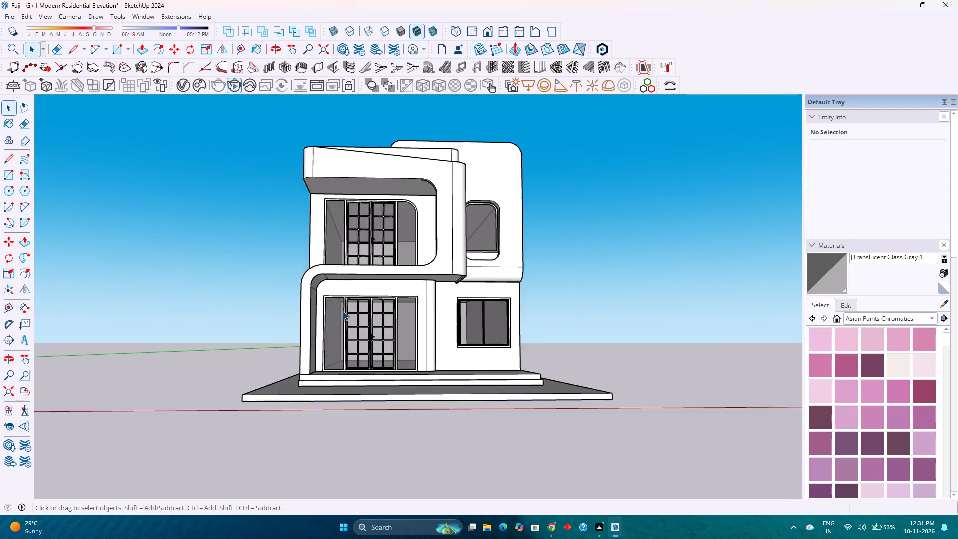
{"action": "scroll", "coordinate": [343, 311], "scroll_direction": "down", "scroll_amount": 2}
{"action": "scroll", "coordinate": [343, 311], "scroll_direction": "up", "scroll_amount": 4}
{"action": "scroll", "coordinate": [343, 311], "scroll_direction": "down", "scroll_amount": 3}
{"action": "scroll", "coordinate": [343, 311], "scroll_direction": "up", "scroll_amount": 3}
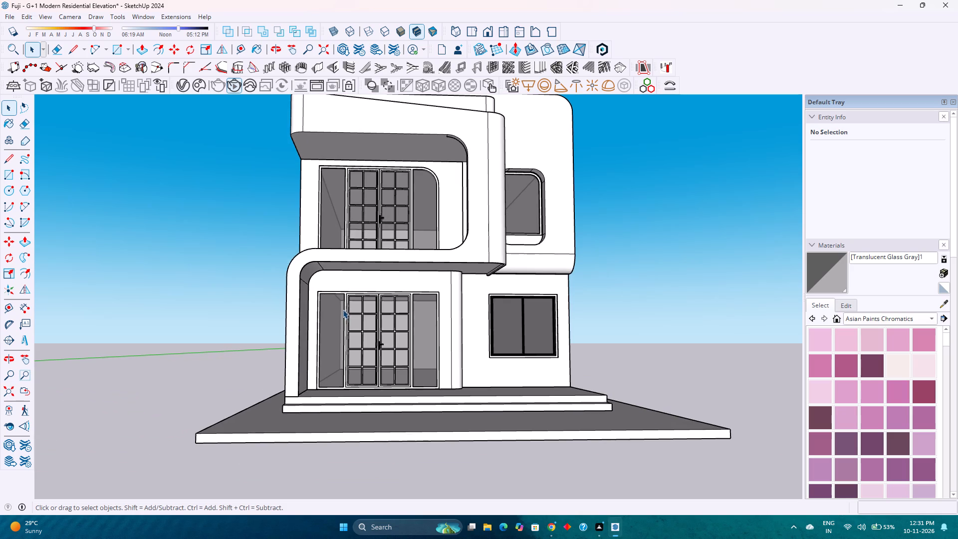
{"action": "scroll", "coordinate": [343, 309], "scroll_direction": "down", "scroll_amount": 4}
{"action": "scroll", "coordinate": [343, 309], "scroll_direction": "up", "scroll_amount": 4}
Inside the house group, inspect the ground-floor wall with its openings, the curved frame and the entrance steps by selecting them.
{"action": "right_click", "coordinate": [341, 308]}
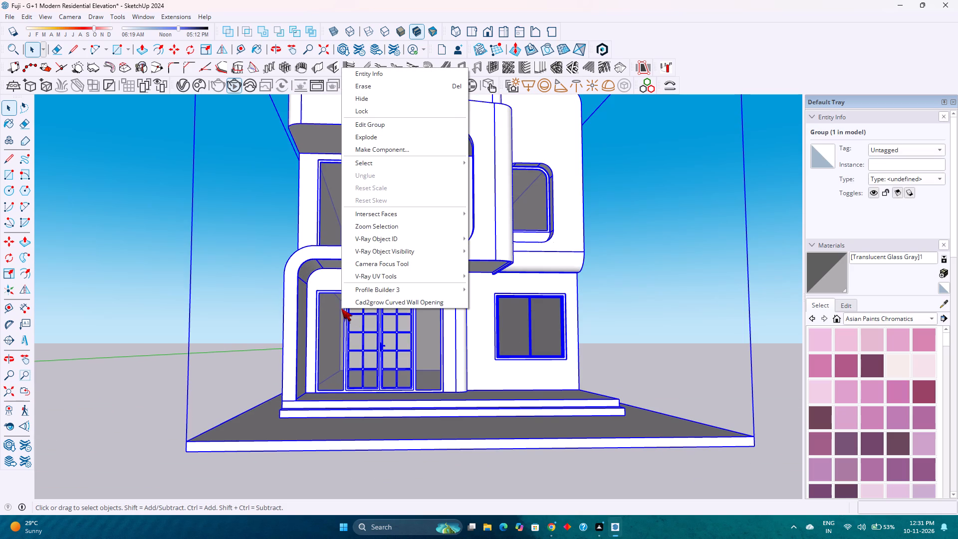
{"action": "left_click", "coordinate": [190, 324]}
{"action": "left_click", "coordinate": [341, 280]}
{"action": "double_click", "coordinate": [341, 280]}
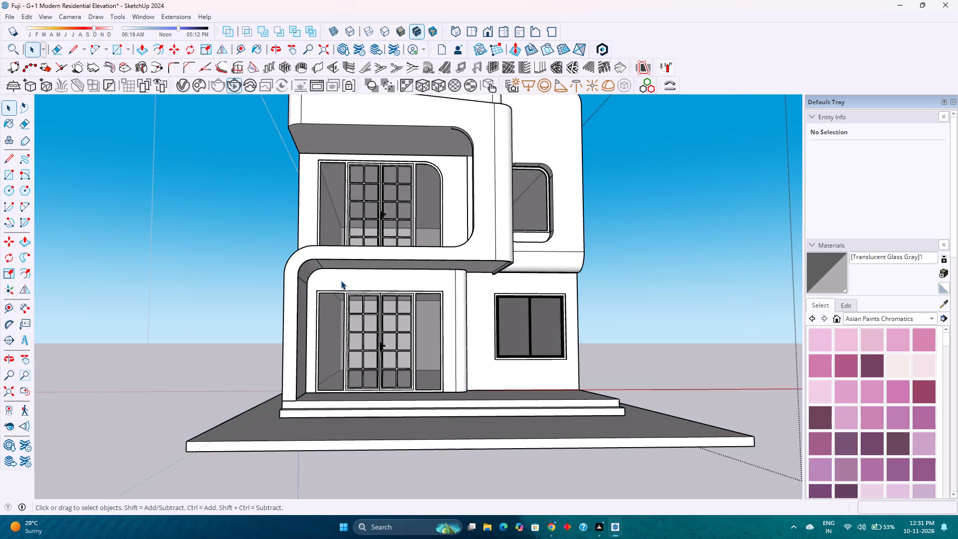
{"action": "left_click", "coordinate": [341, 261]}
{"action": "left_click", "coordinate": [359, 291]}
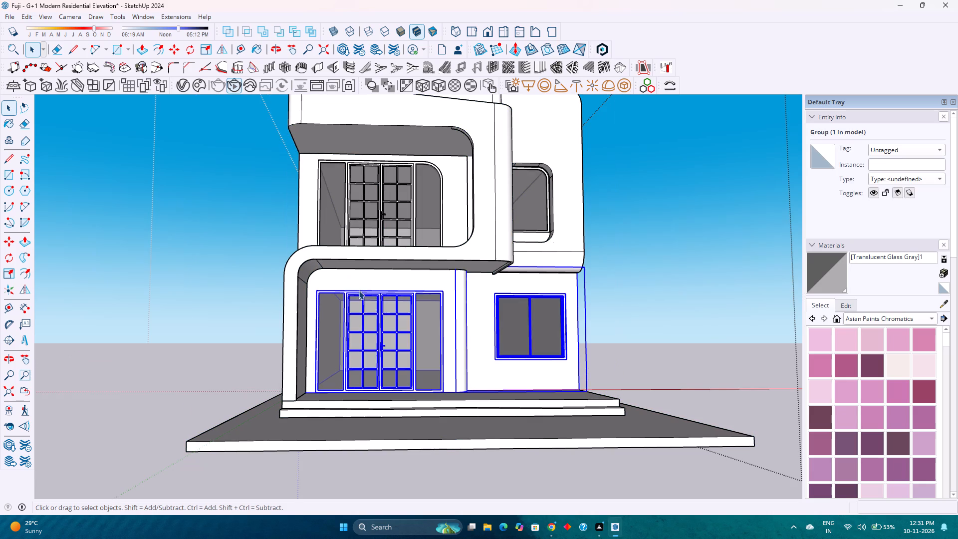
{"action": "left_click", "coordinate": [365, 264]}
{"action": "left_click", "coordinate": [295, 404]}
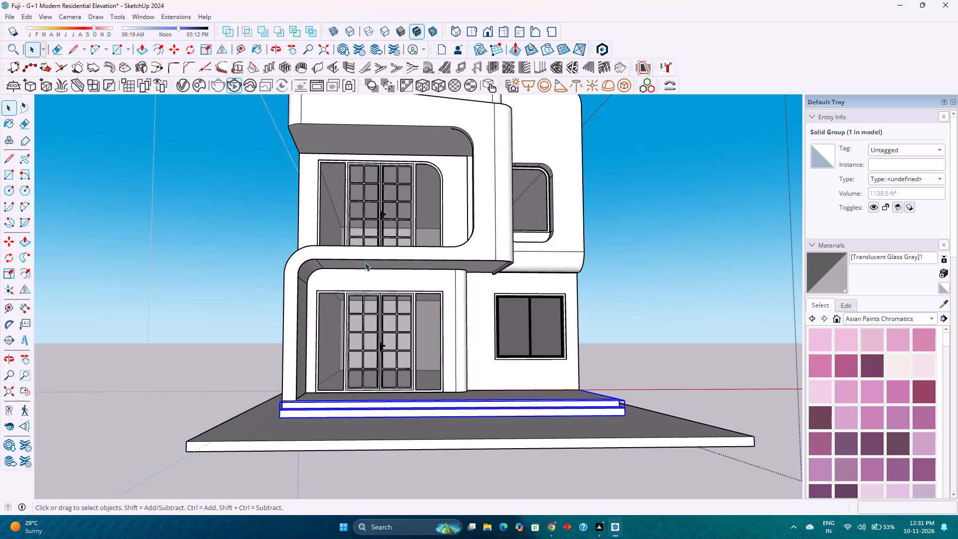
{"action": "left_click", "coordinate": [366, 260]}
{"action": "left_click", "coordinate": [387, 314]}
{"action": "scroll", "coordinate": [345, 329], "scroll_direction": "up", "scroll_amount": 4}
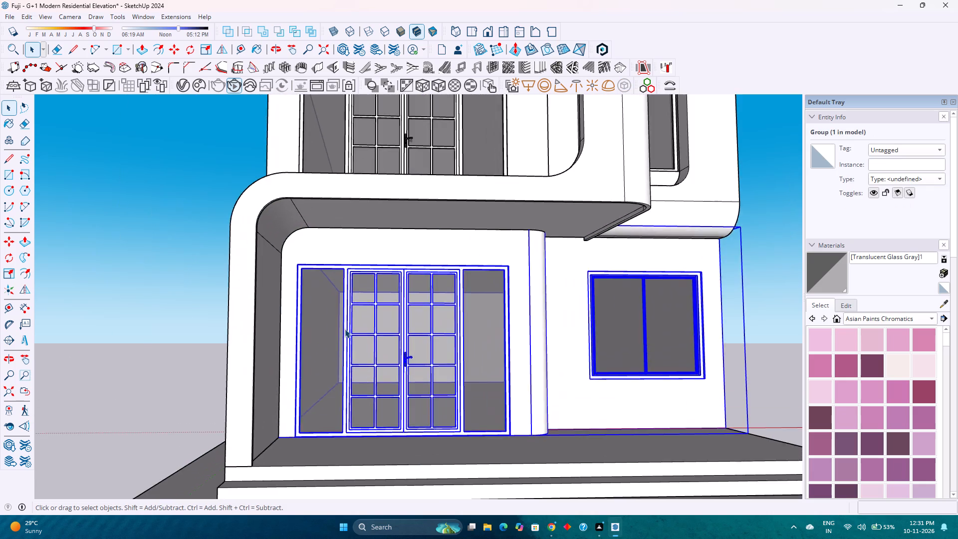
{"action": "scroll", "coordinate": [345, 329], "scroll_direction": "up", "scroll_amount": 5}
{"action": "scroll", "coordinate": [345, 329], "scroll_direction": "down", "scroll_amount": 13}
{"action": "middle_click_drag", "start_coordinate": [424, 335], "coordinate": [280, 366]}
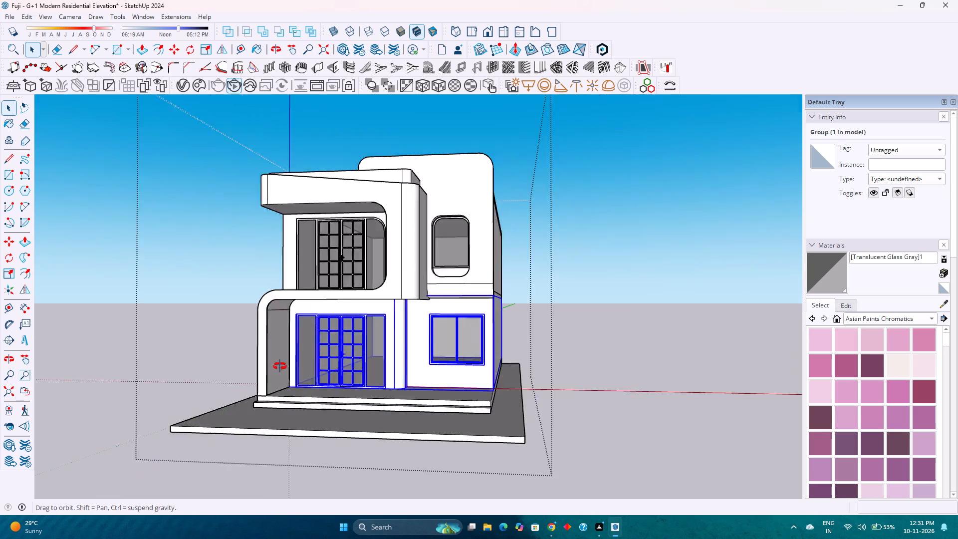
{"action": "middle_click_drag", "start_coordinate": [280, 366], "coordinate": [172, 375]}
{"action": "scroll", "coordinate": [172, 375], "scroll_direction": "down", "scroll_amount": 4}
{"action": "left_click", "coordinate": [537, 310]}
Place a section plane named Section 1, with symbol 1, on the house's blank rear wall.
{"action": "scroll", "coordinate": [538, 313], "scroll_direction": "up", "scroll_amount": 2}
{"action": "middle_click_drag", "start_coordinate": [538, 313], "coordinate": [504, 342]}
{"action": "scroll", "coordinate": [504, 332], "scroll_direction": "down", "scroll_amount": 5}
{"action": "middle_click_drag", "start_coordinate": [513, 332], "coordinate": [122, 329]}
{"action": "middle_click_drag", "start_coordinate": [463, 393], "coordinate": [283, 321]}
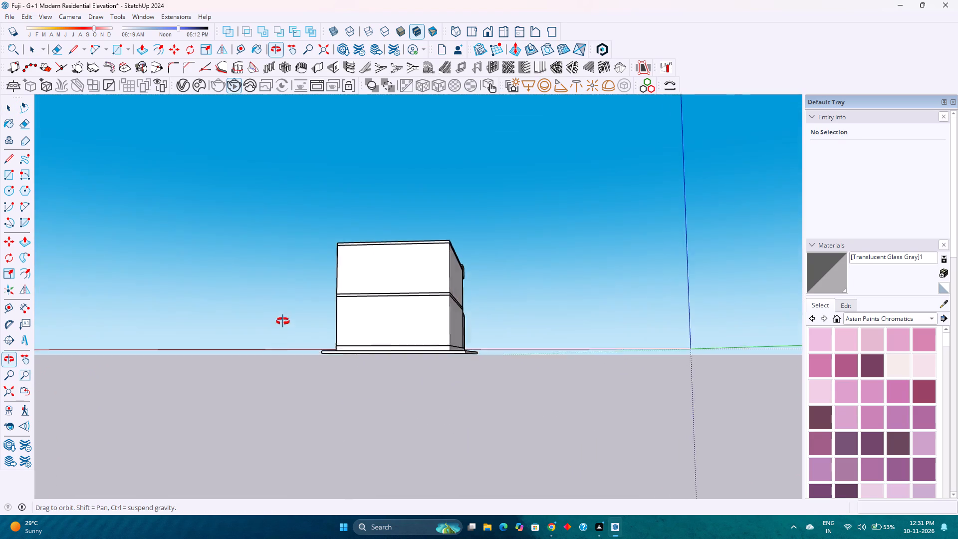
{"action": "middle_click_drag", "start_coordinate": [283, 321], "coordinate": [310, 331]}
{"action": "scroll", "coordinate": [366, 335], "scroll_direction": "up", "scroll_amount": 4}
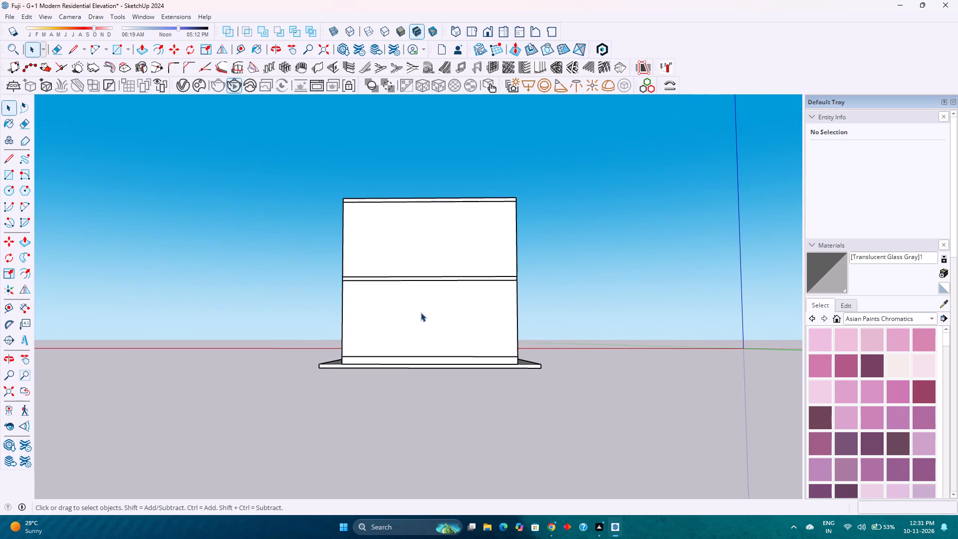
{"action": "scroll", "coordinate": [421, 312], "scroll_direction": "up", "scroll_amount": 3}
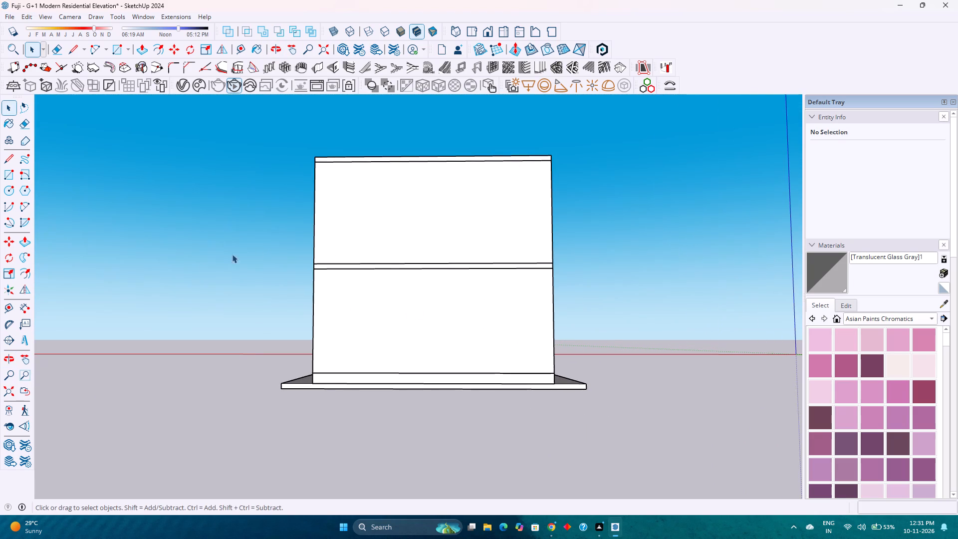
{"action": "left_click", "coordinate": [4, 342]}
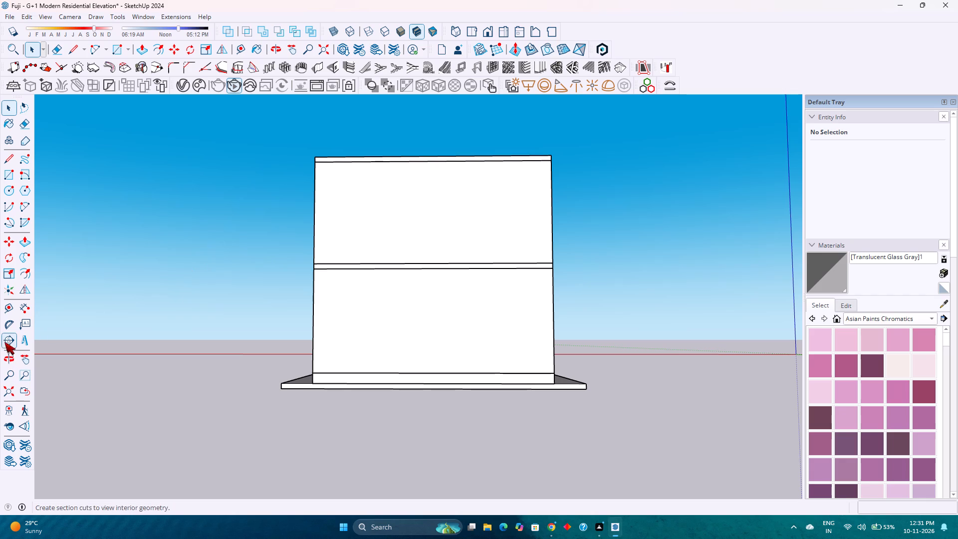
{"action": "left_click", "coordinate": [551, 220]}
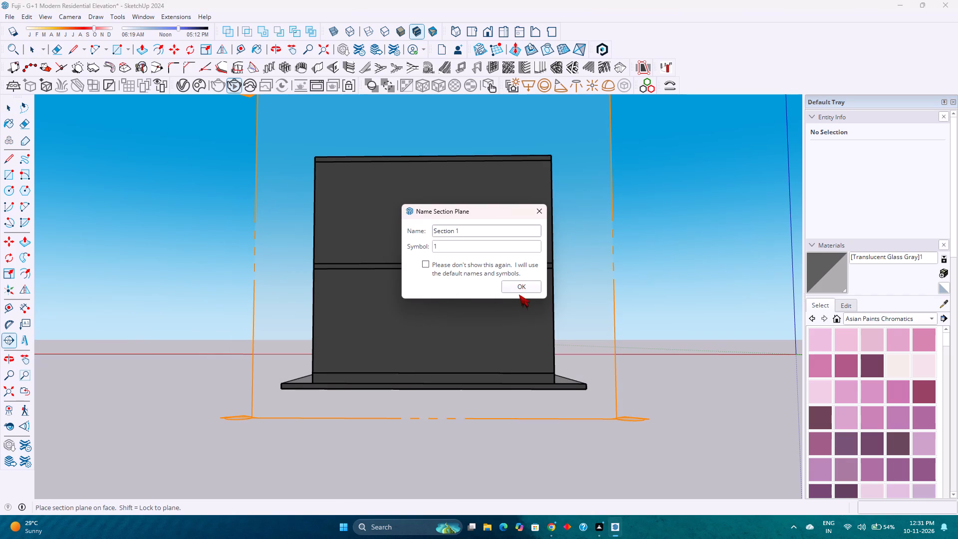
{"action": "left_click", "coordinate": [519, 292]}
Move the section plane about 27' 8" from the rear wall into the house toward the front rooms.
{"action": "scroll", "coordinate": [316, 352], "scroll_direction": "down", "scroll_amount": 7}
{"action": "middle_click_drag", "start_coordinate": [354, 357], "coordinate": [159, 407]}
{"action": "left_click", "coordinate": [338, 410]}
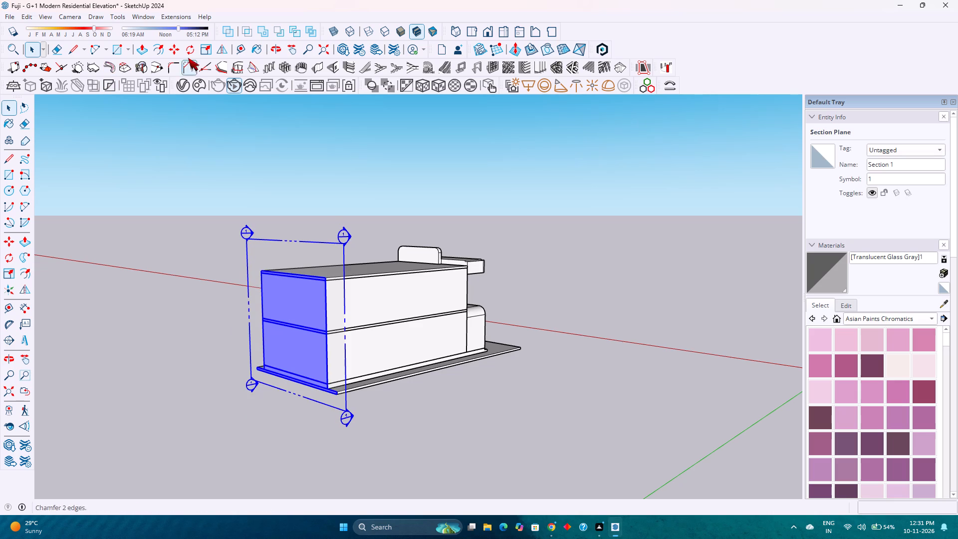
{"action": "left_click", "coordinate": [178, 54]}
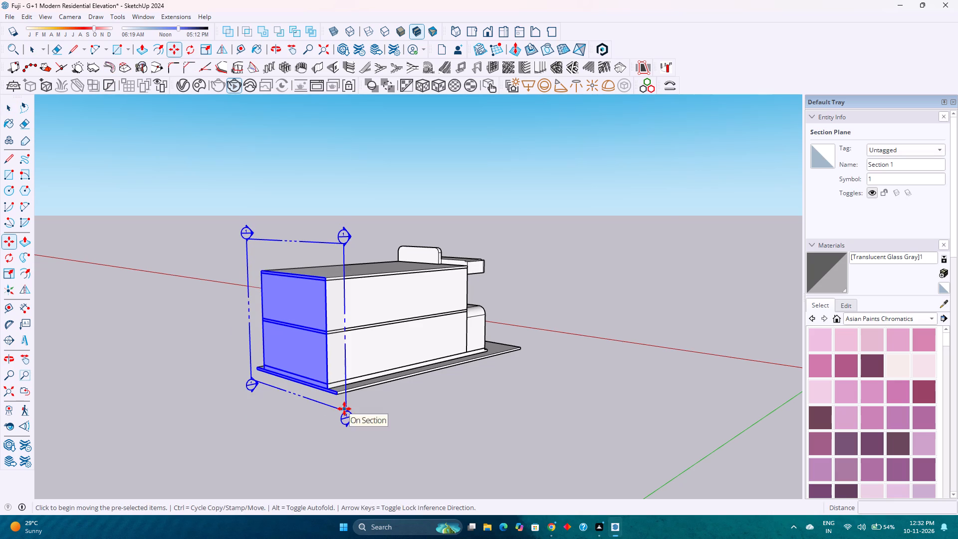
{"action": "left_click", "coordinate": [347, 411]}
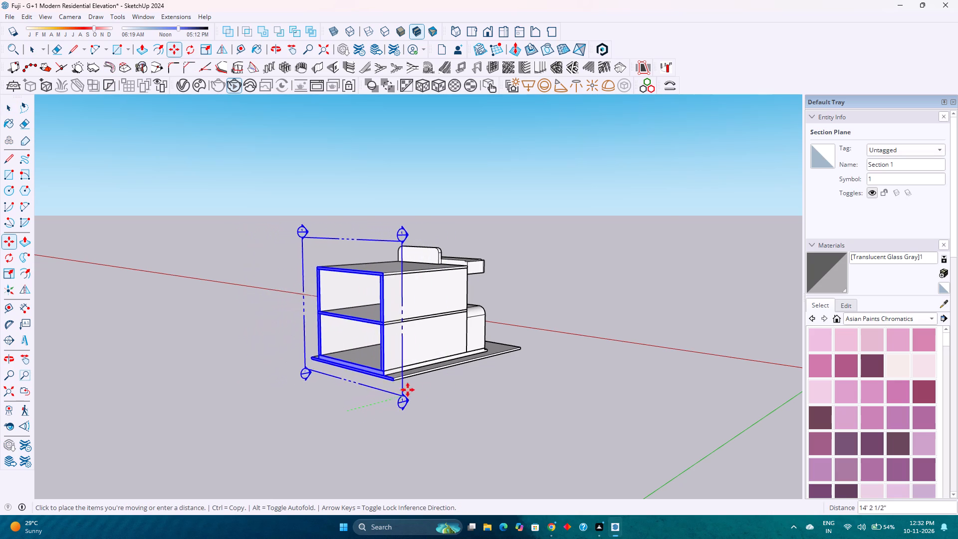
{"action": "left_click", "coordinate": [445, 386]}
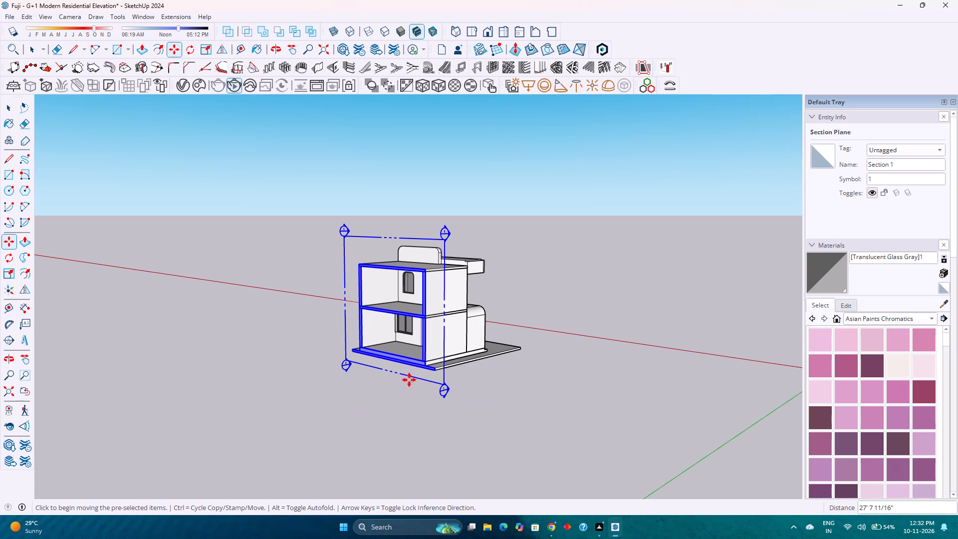
{"action": "key", "text": "space"}
From inside the sectioned house, open the ground-floor wall group around the two-pane window for editing.
{"action": "scroll", "coordinate": [386, 380], "scroll_direction": "up", "scroll_amount": 2}
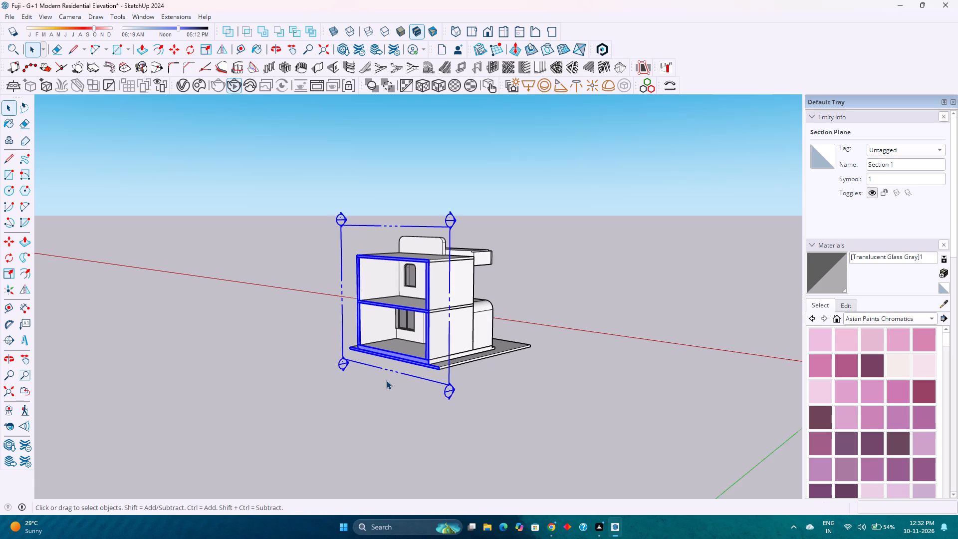
{"action": "scroll", "coordinate": [386, 380], "scroll_direction": "up", "scroll_amount": 4}
{"action": "scroll", "coordinate": [386, 385], "scroll_direction": "down", "scroll_amount": 1}
{"action": "scroll", "coordinate": [404, 508], "scroll_direction": "up", "scroll_amount": 2}
{"action": "scroll", "coordinate": [356, 349], "scroll_direction": "up", "scroll_amount": 5}
{"action": "middle_click_drag", "start_coordinate": [358, 348], "coordinate": [461, 325]}
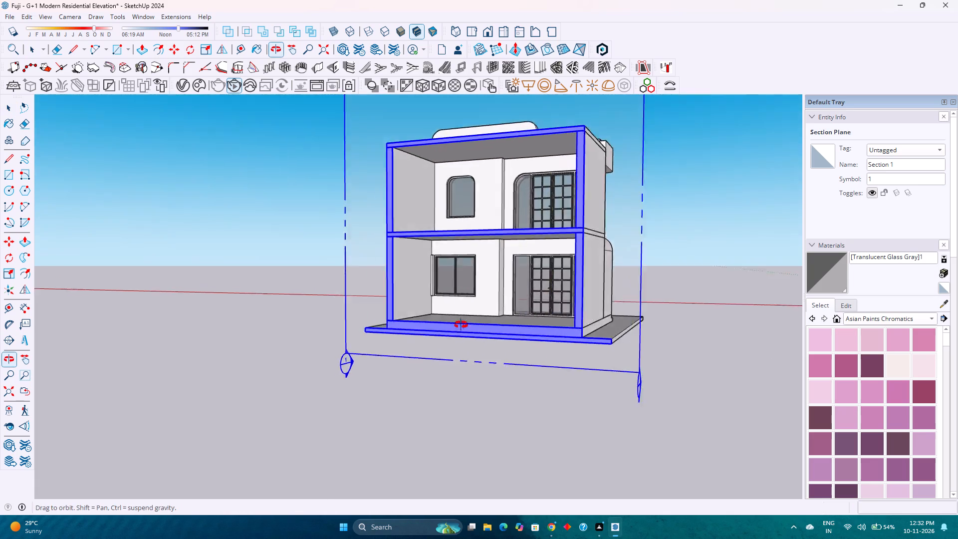
{"action": "middle_click_drag", "start_coordinate": [461, 325], "coordinate": [494, 305]}
{"action": "scroll", "coordinate": [458, 241], "scroll_direction": "up", "scroll_amount": 16}
{"action": "middle_click_drag", "start_coordinate": [435, 277], "coordinate": [409, 296]}
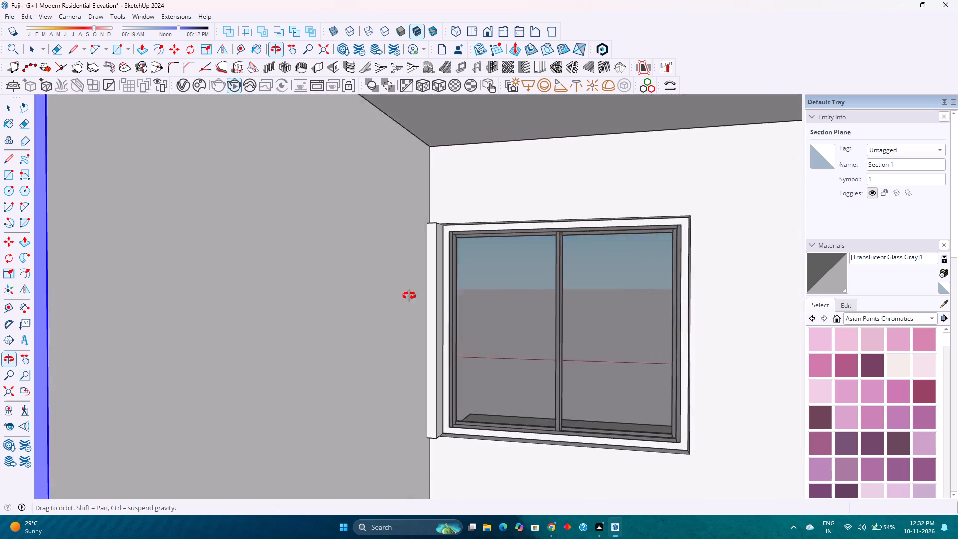
{"action": "middle_click_drag", "start_coordinate": [409, 296], "coordinate": [358, 338]}
{"action": "scroll", "coordinate": [435, 336], "scroll_direction": "up", "scroll_amount": 4}
{"action": "scroll", "coordinate": [435, 335], "scroll_direction": "down", "scroll_amount": 1}
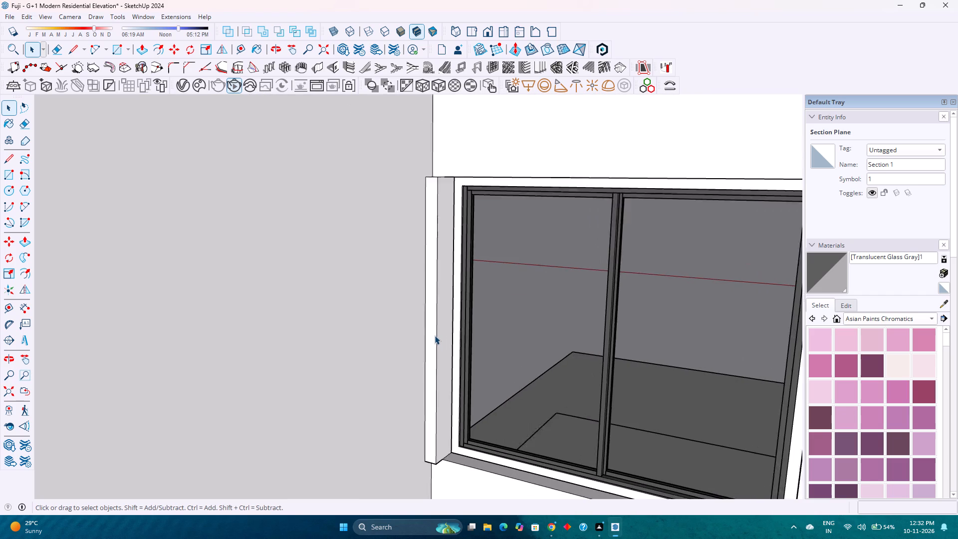
{"action": "scroll", "coordinate": [435, 335], "scroll_direction": "down", "scroll_amount": 1}
{"action": "key", "text": "p"}
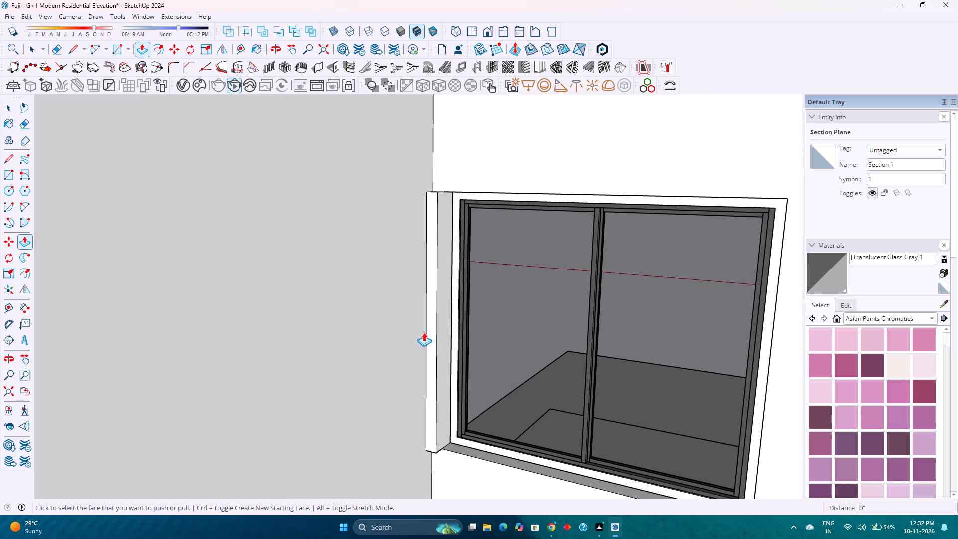
{"action": "key", "text": "space"}
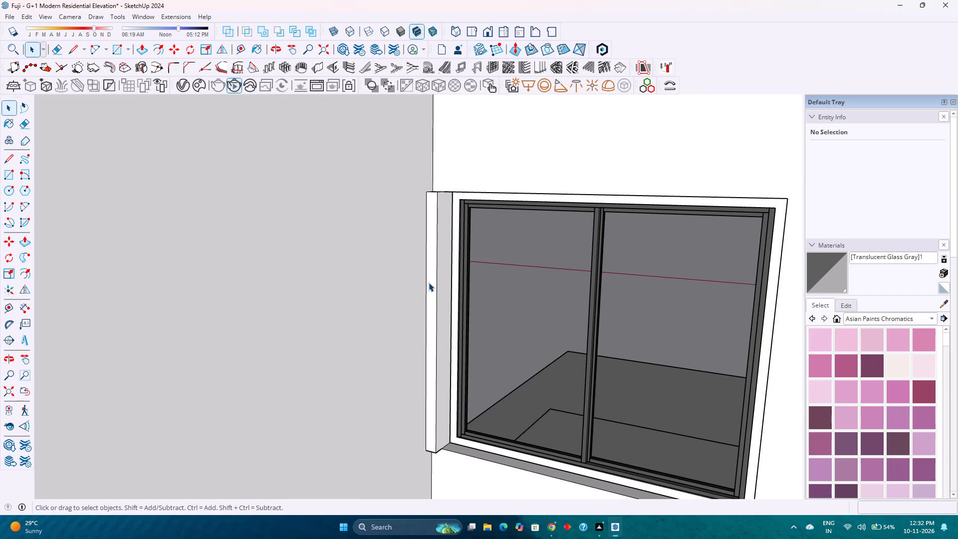
{"action": "right_click", "coordinate": [557, 144]}
{"action": "left_click", "coordinate": [557, 144]}
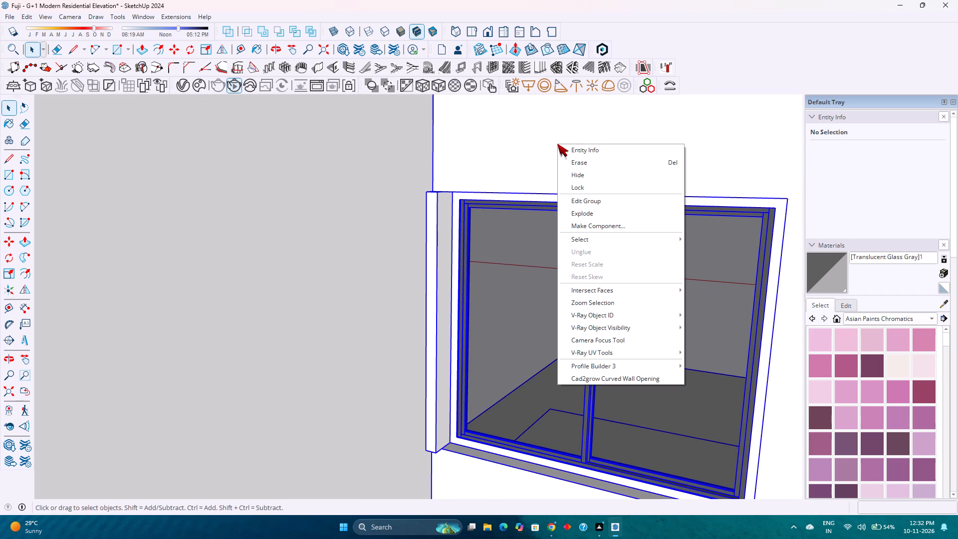
{"action": "double_click", "coordinate": [517, 162]}
{"action": "scroll", "coordinate": [501, 175], "scroll_direction": "down", "scroll_amount": 1}
{"action": "scroll", "coordinate": [501, 175], "scroll_direction": "up", "scroll_amount": 3}
{"action": "double_click", "coordinate": [502, 175]}
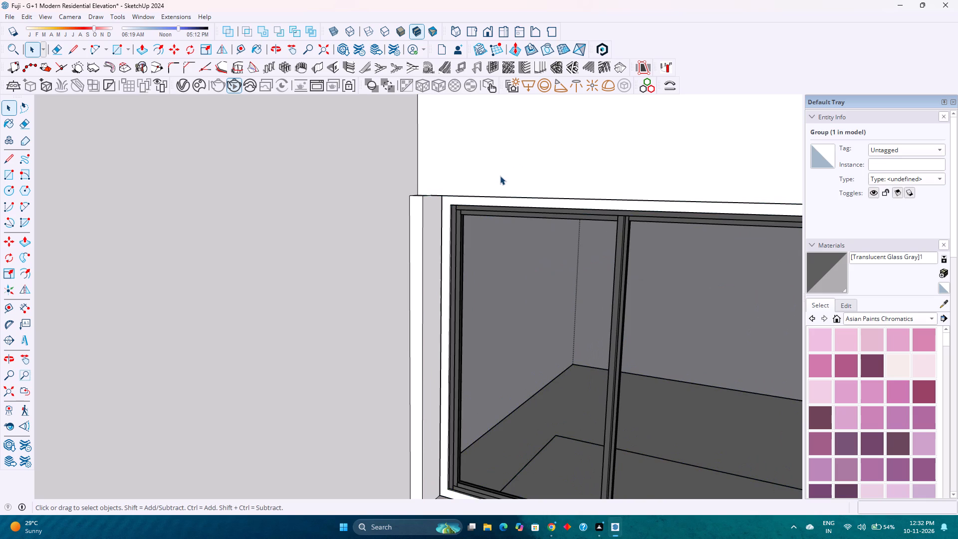
Push the projecting strip between the ground-floor window and the side wall back 3", flush with the window wall.
{"action": "scroll", "coordinate": [425, 204], "scroll_direction": "down", "scroll_amount": 4}
{"action": "left_click", "coordinate": [421, 207]}
{"action": "double_click", "coordinate": [420, 212]}
{"action": "left_click", "coordinate": [420, 213]}
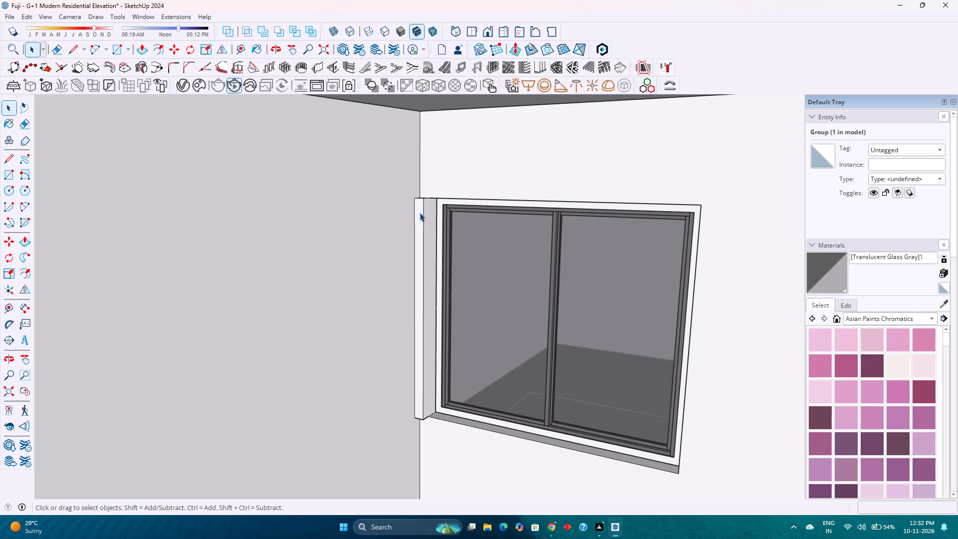
{"action": "left_click", "coordinate": [420, 213]}
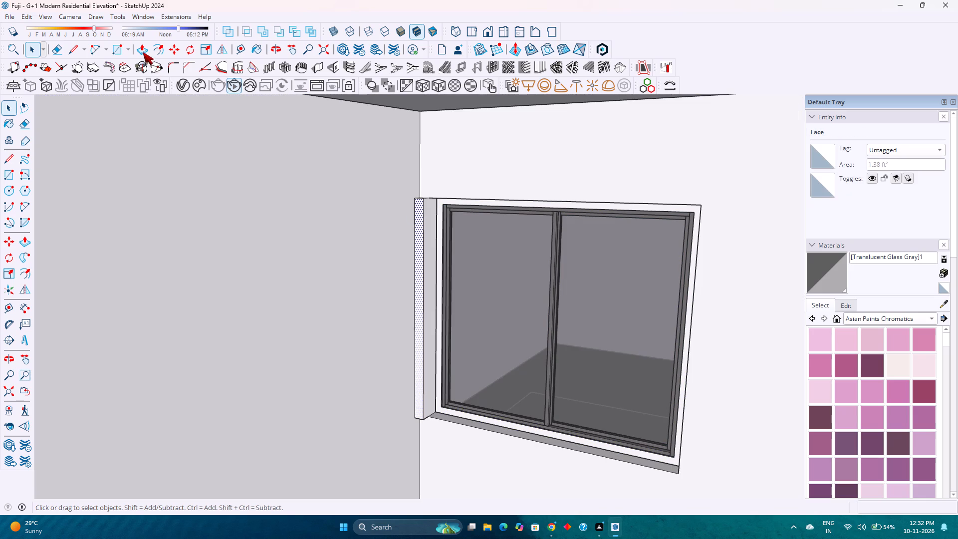
{"action": "left_click", "coordinate": [143, 52]}
{"action": "left_click", "coordinate": [420, 219]}
{"action": "left_click", "coordinate": [430, 183]}
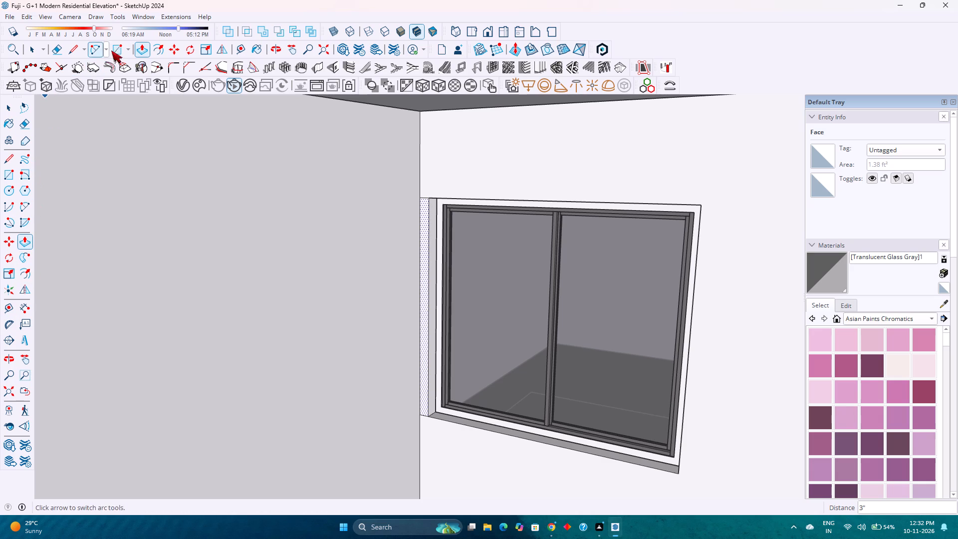
Erase the leftover short edges at the bottom and top of the flattened strip beside the window.
{"action": "left_click", "coordinate": [60, 47]}
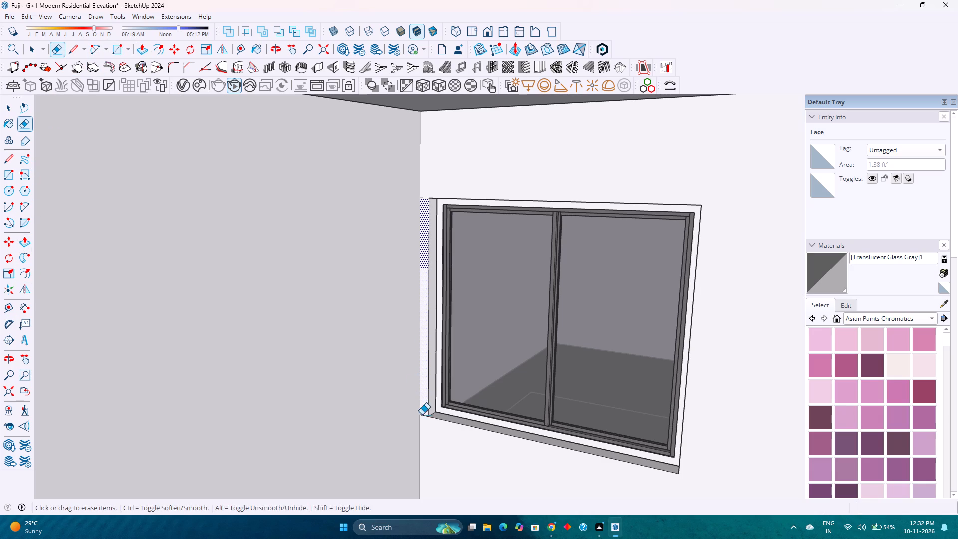
{"action": "scroll", "coordinate": [422, 415], "scroll_direction": "up", "scroll_amount": 8}
{"action": "left_click", "coordinate": [423, 416]}
{"action": "scroll", "coordinate": [428, 405], "scroll_direction": "down", "scroll_amount": 9}
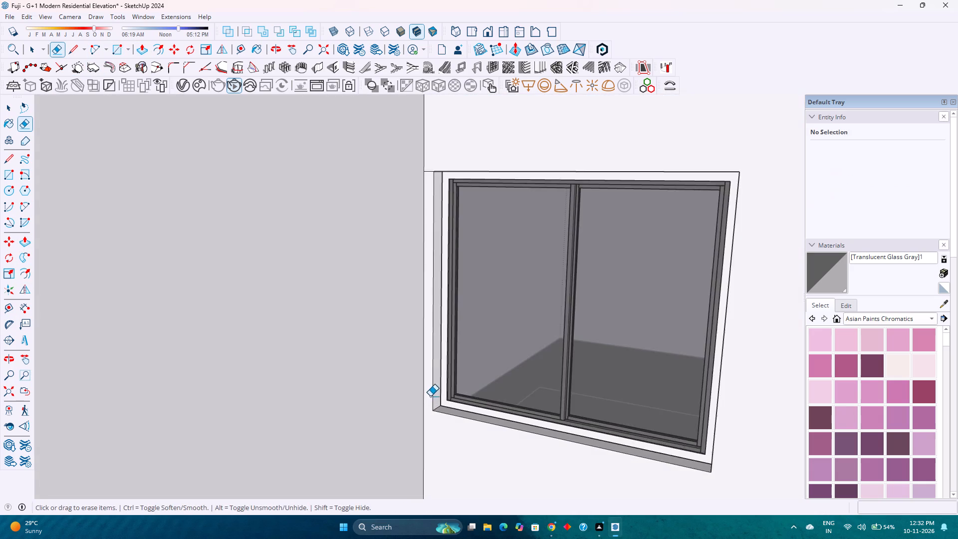
{"action": "scroll", "coordinate": [430, 396], "scroll_direction": "down", "scroll_amount": 2}
{"action": "scroll", "coordinate": [431, 206], "scroll_direction": "down", "scroll_amount": 1}
{"action": "scroll", "coordinate": [431, 210], "scroll_direction": "up", "scroll_amount": 5}
{"action": "left_click", "coordinate": [430, 233]}
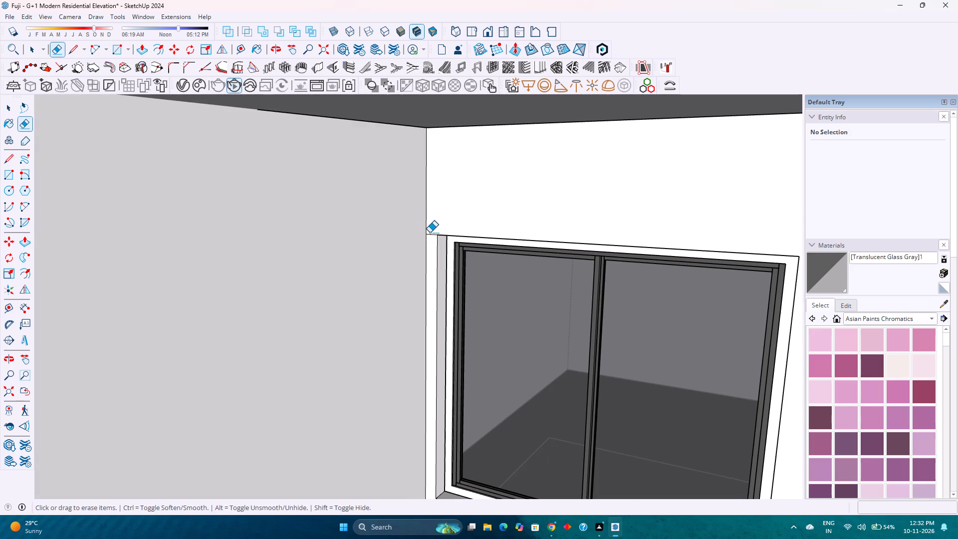
{"action": "key", "text": "space"}
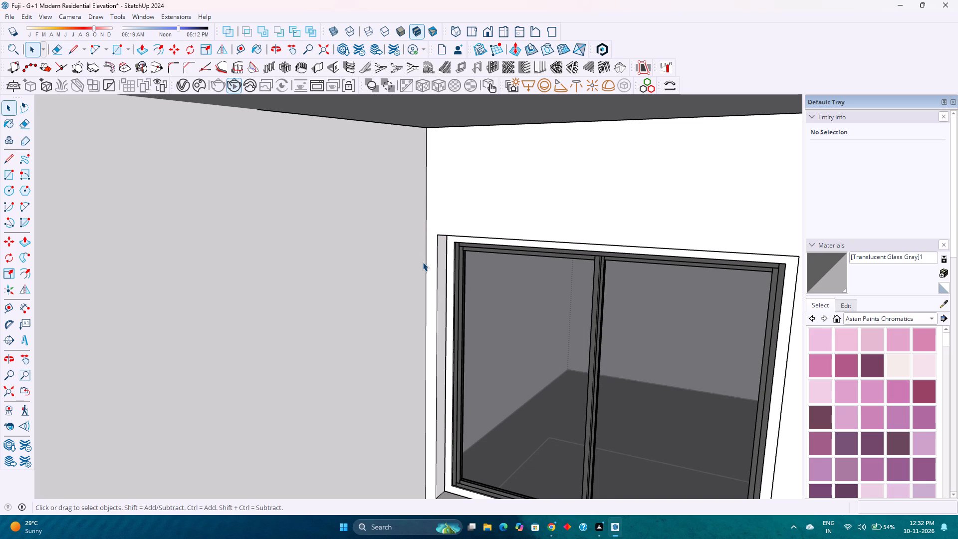
Examine the ground-floor window, its surrounding wall and the adjoining glazed door from inside the sectioned room.
{"action": "scroll", "coordinate": [372, 257], "scroll_direction": "down", "scroll_amount": 6}
{"action": "middle_click_drag", "start_coordinate": [362, 285], "coordinate": [527, 261]}
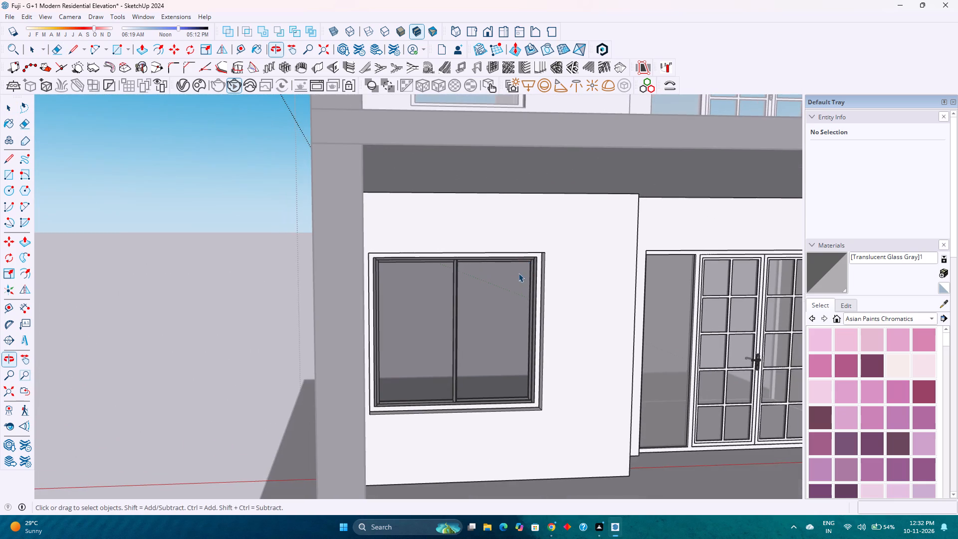
{"action": "scroll", "coordinate": [534, 396], "scroll_direction": "up", "scroll_amount": 5}
{"action": "middle_click_drag", "start_coordinate": [525, 423], "coordinate": [502, 406]}
{"action": "scroll", "coordinate": [500, 397], "scroll_direction": "down", "scroll_amount": 4}
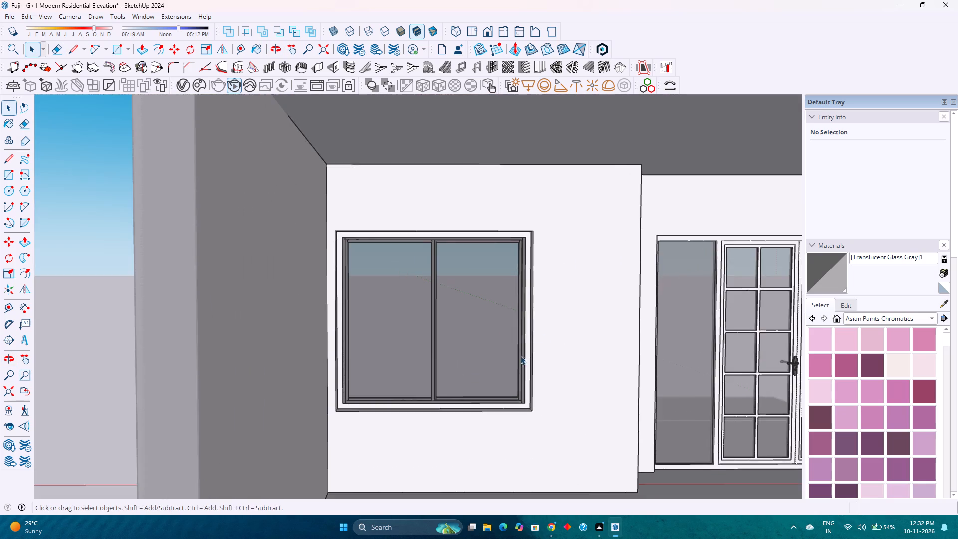
{"action": "scroll", "coordinate": [565, 302], "scroll_direction": "up", "scroll_amount": 4}
{"action": "scroll", "coordinate": [572, 305], "scroll_direction": "down", "scroll_amount": 1}
{"action": "middle_click_drag", "start_coordinate": [572, 305], "coordinate": [540, 299]}
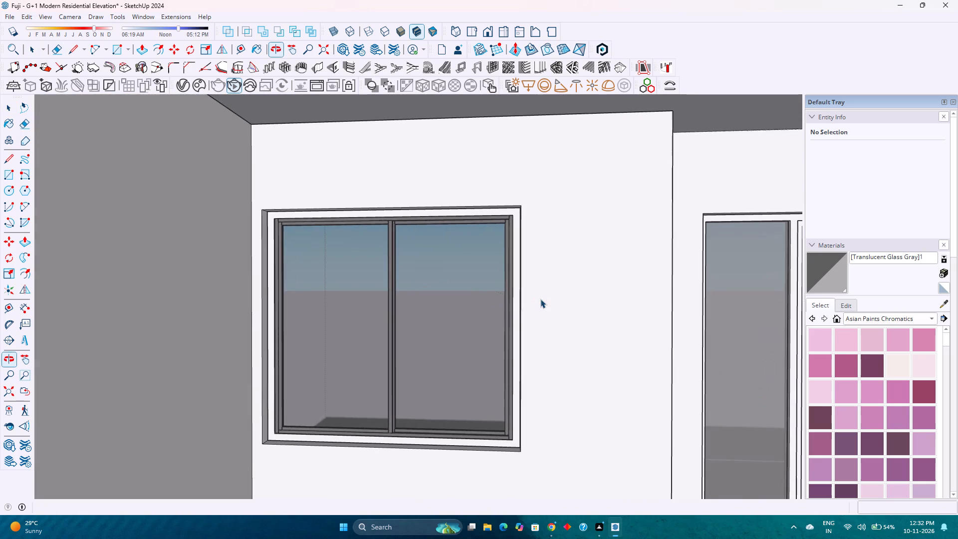
{"action": "scroll", "coordinate": [540, 299], "scroll_direction": "down", "scroll_amount": 2}
{"action": "scroll", "coordinate": [598, 344], "scroll_direction": "down", "scroll_amount": 3}
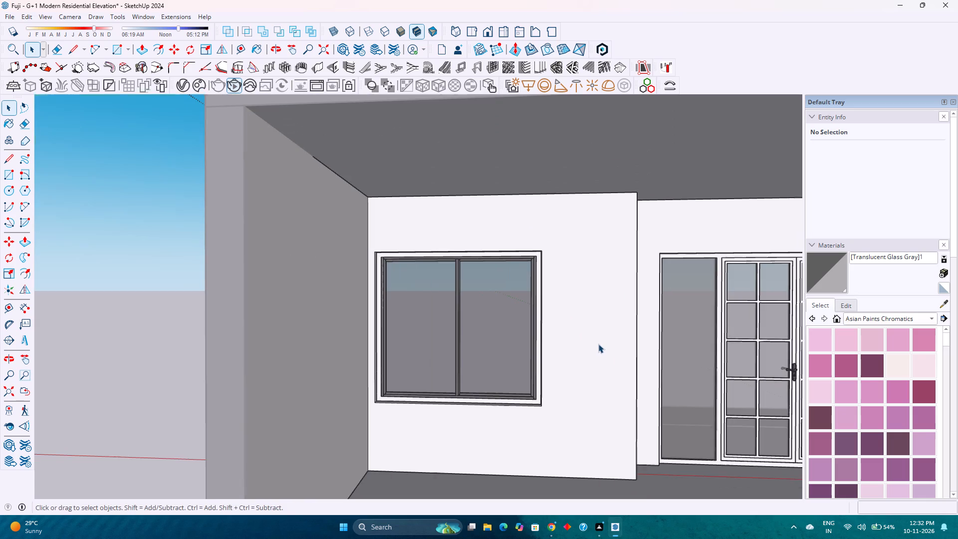
{"action": "scroll", "coordinate": [537, 287], "scroll_direction": "up", "scroll_amount": 3}
{"action": "middle_click_drag", "start_coordinate": [537, 287], "coordinate": [559, 311]}
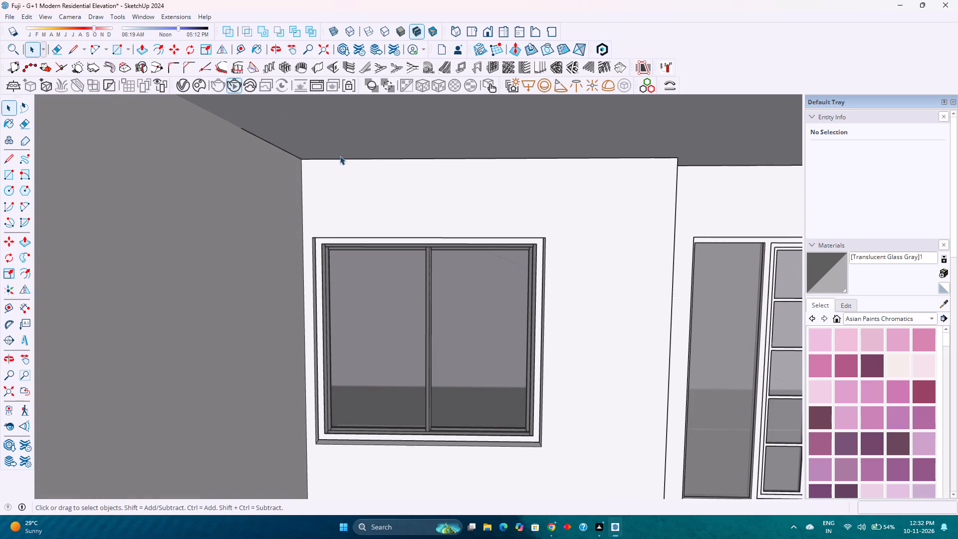
Open 3D Warehouse and replace the existing search with "curtains".
{"action": "left_click", "coordinate": [141, 14]}
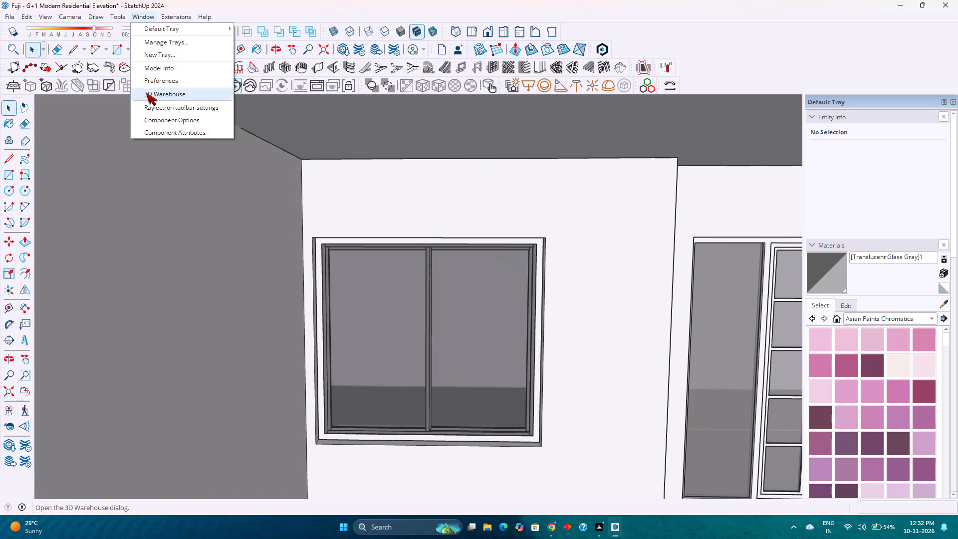
{"action": "left_click", "coordinate": [146, 93]}
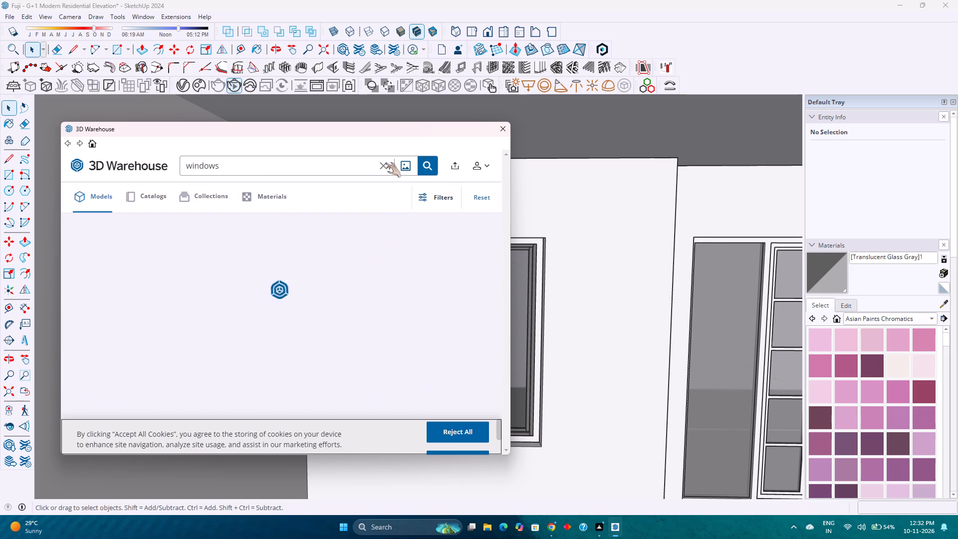
{"action": "left_click", "coordinate": [385, 163]}
{"action": "left_click", "coordinate": [314, 167]}
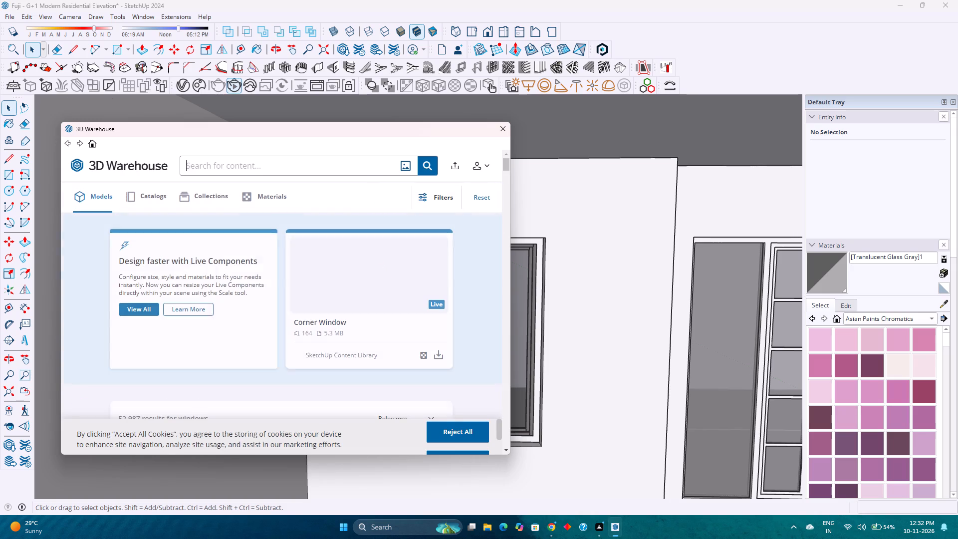
{"action": "left_click", "coordinate": [314, 167]}
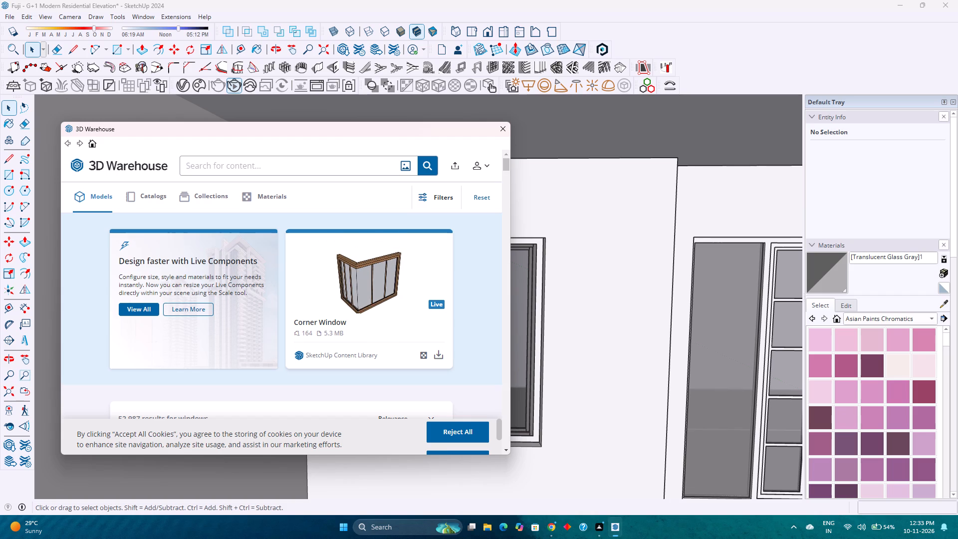
{"action": "type", "text": "curtains"}
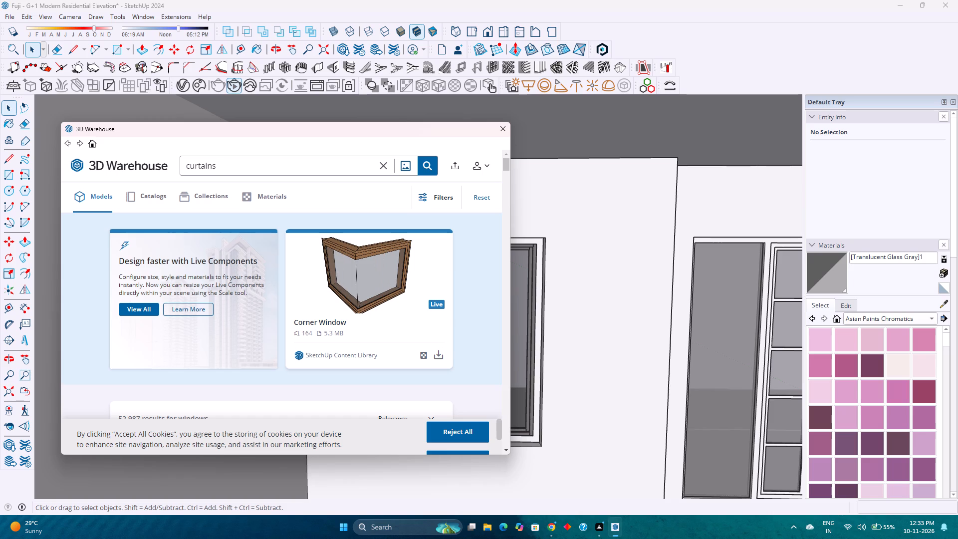
{"action": "key", "text": "Return"}
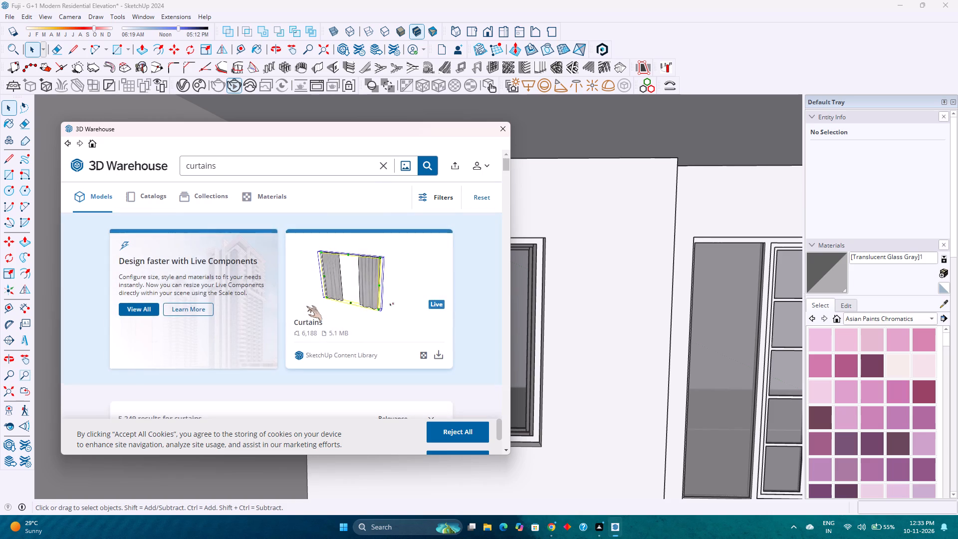
Browse the 3D Warehouse curtain models, comparing their styles and file sizes to find one suitable for the ground-floor window and glazed door.
{"action": "scroll", "coordinate": [306, 306], "scroll_direction": "down", "scroll_amount": 6}
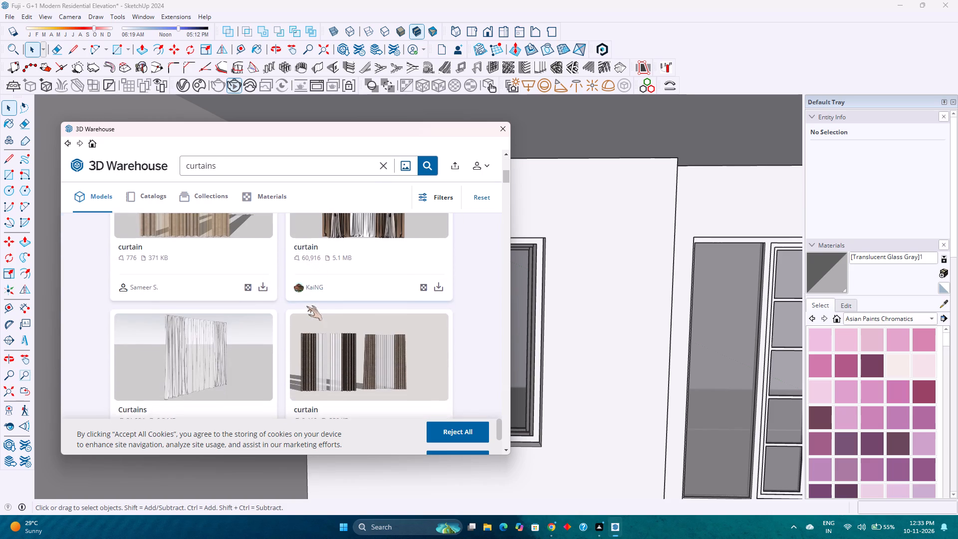
{"action": "scroll", "coordinate": [306, 306], "scroll_direction": "down", "scroll_amount": 9}
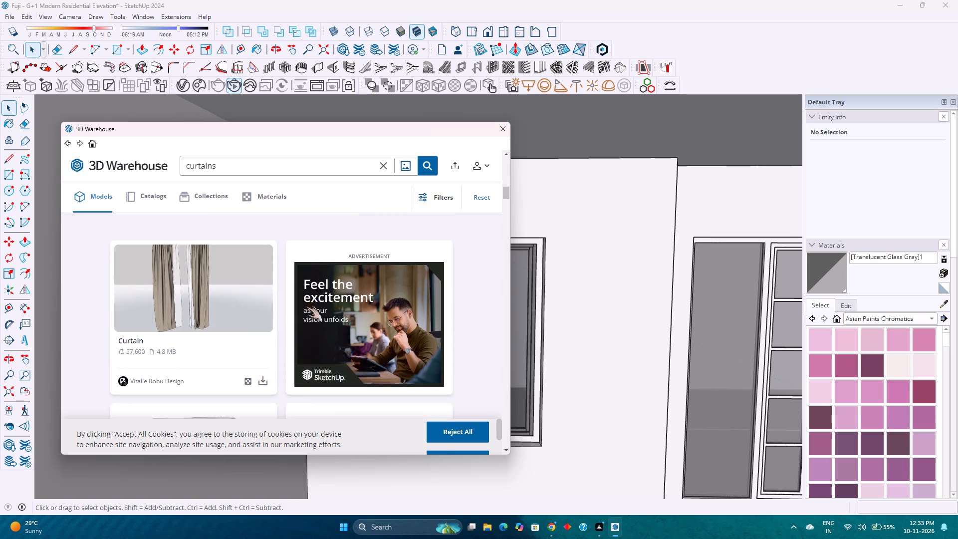
{"action": "scroll", "coordinate": [306, 306], "scroll_direction": "down", "scroll_amount": 9}
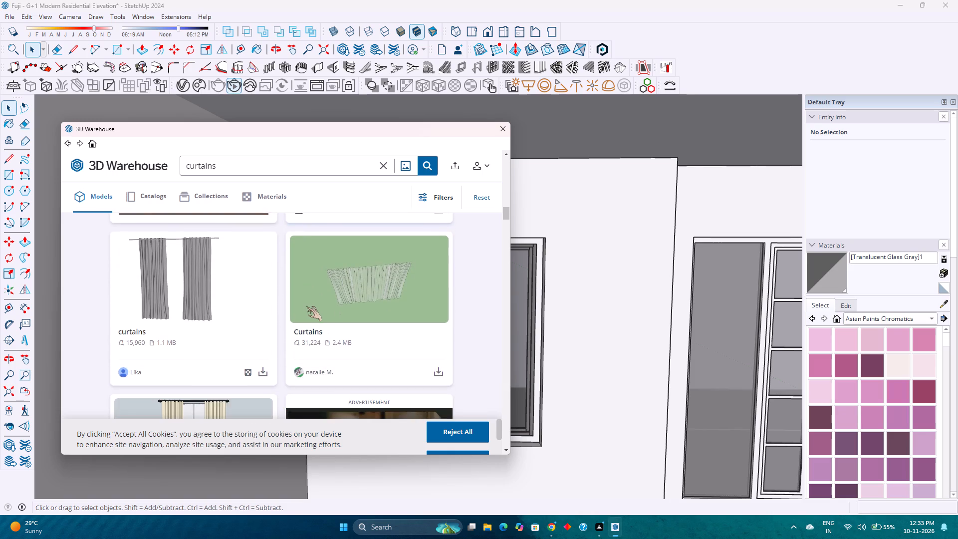
{"action": "scroll", "coordinate": [298, 312], "scroll_direction": "down", "scroll_amount": 5}
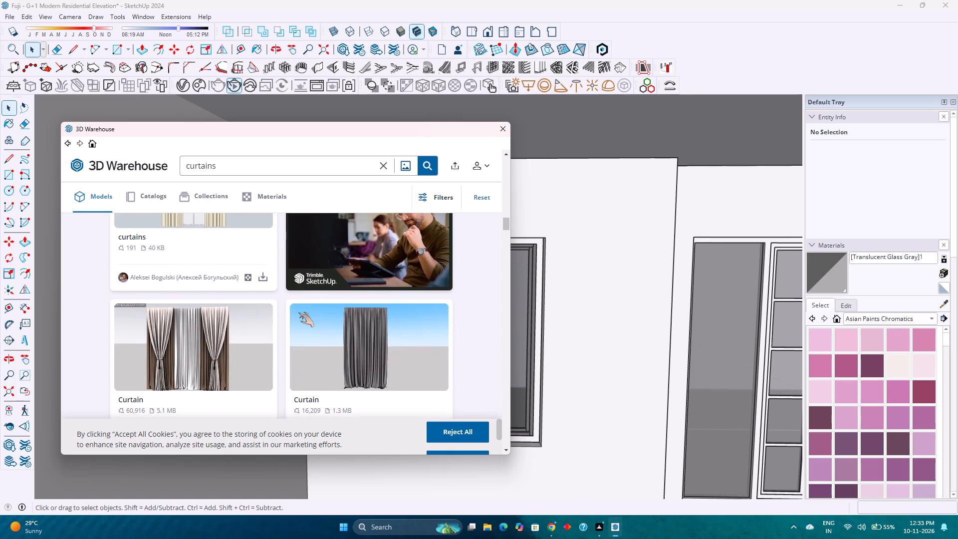
{"action": "scroll", "coordinate": [298, 312], "scroll_direction": "down", "scroll_amount": 11}
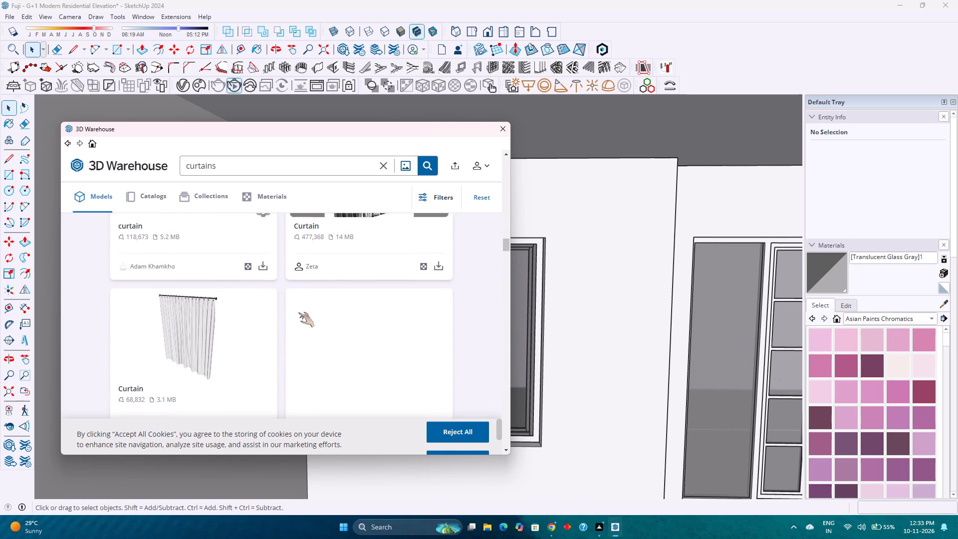
{"action": "scroll", "coordinate": [298, 312], "scroll_direction": "down", "scroll_amount": 2}
{"action": "scroll", "coordinate": [298, 312], "scroll_direction": "up", "scroll_amount": 2}
{"action": "scroll", "coordinate": [298, 312], "scroll_direction": "down", "scroll_amount": 1}
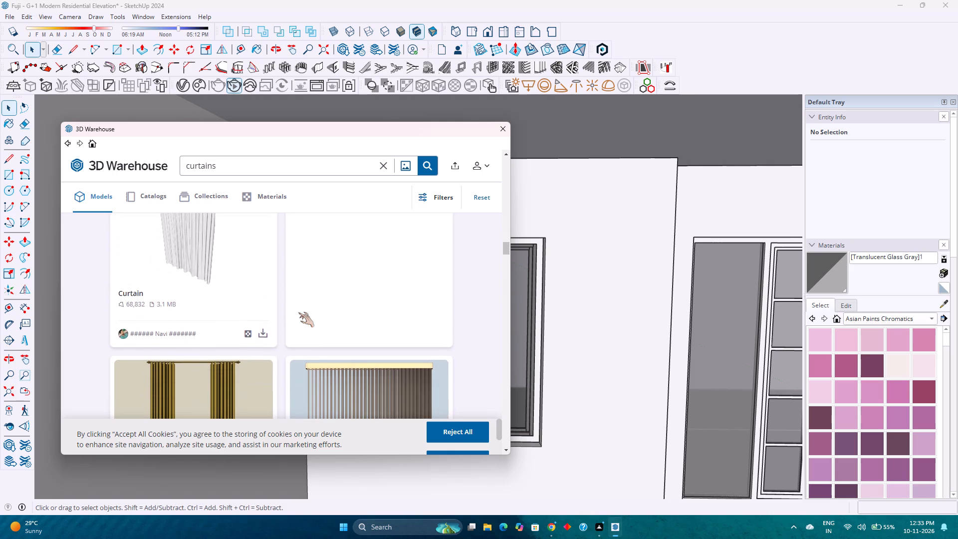
{"action": "scroll", "coordinate": [298, 312], "scroll_direction": "down", "scroll_amount": 7}
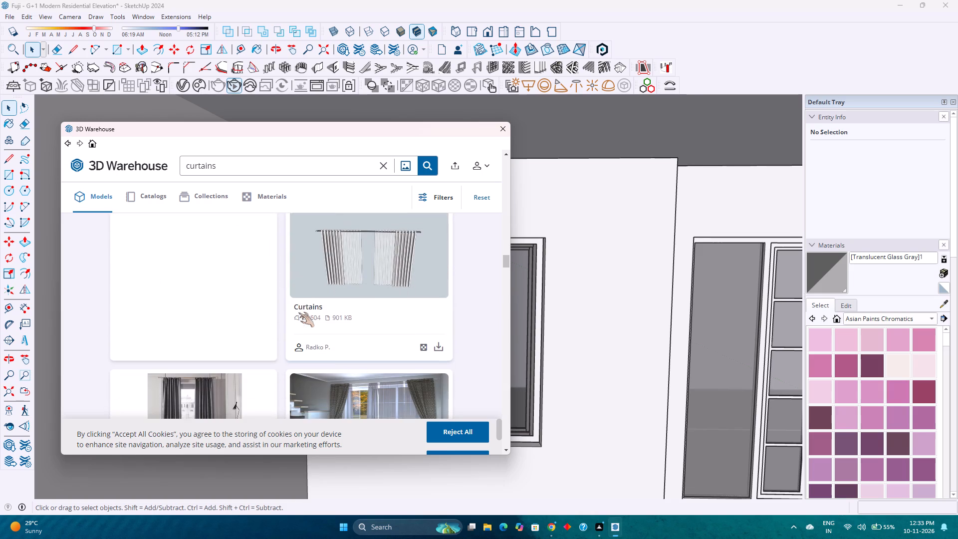
{"action": "scroll", "coordinate": [298, 312], "scroll_direction": "down", "scroll_amount": 3}
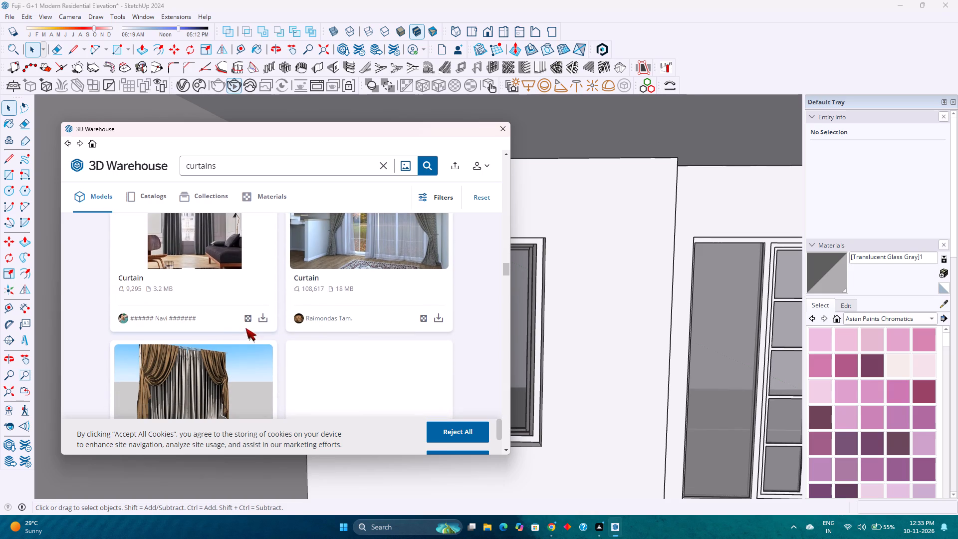
{"action": "scroll", "coordinate": [236, 335], "scroll_direction": "down", "scroll_amount": 5}
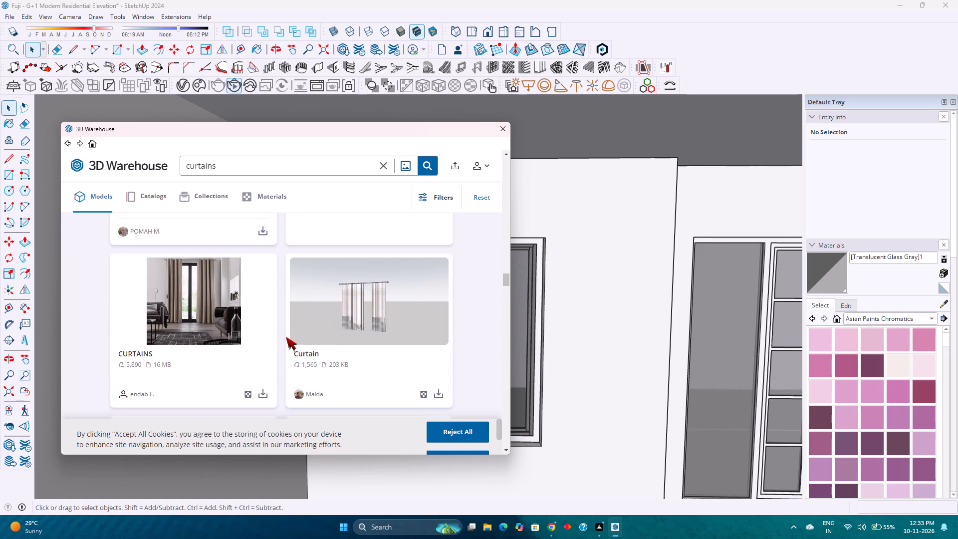
{"action": "scroll", "coordinate": [286, 337], "scroll_direction": "down", "scroll_amount": 2}
{"action": "scroll", "coordinate": [335, 320], "scroll_direction": "down", "scroll_amount": 4}
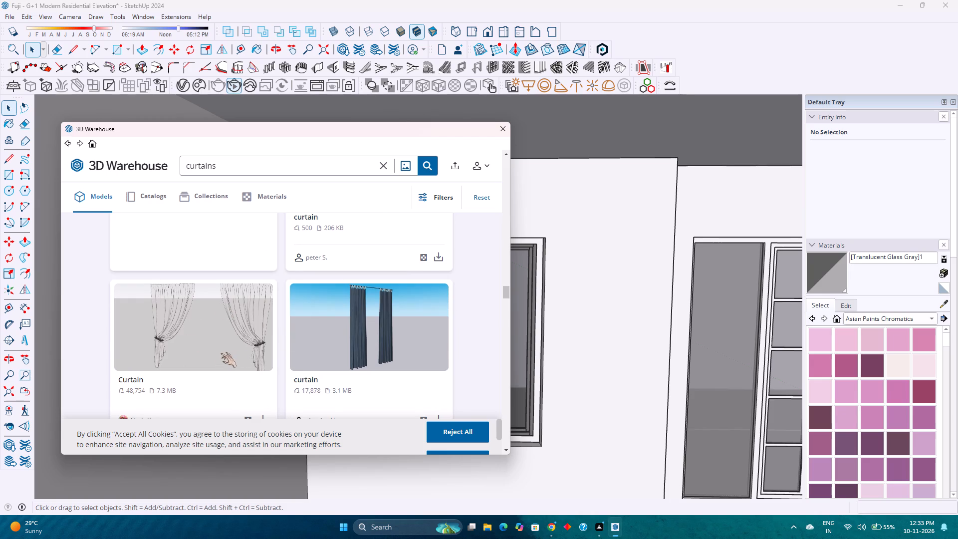
{"action": "scroll", "coordinate": [221, 353], "scroll_direction": "down", "scroll_amount": 3}
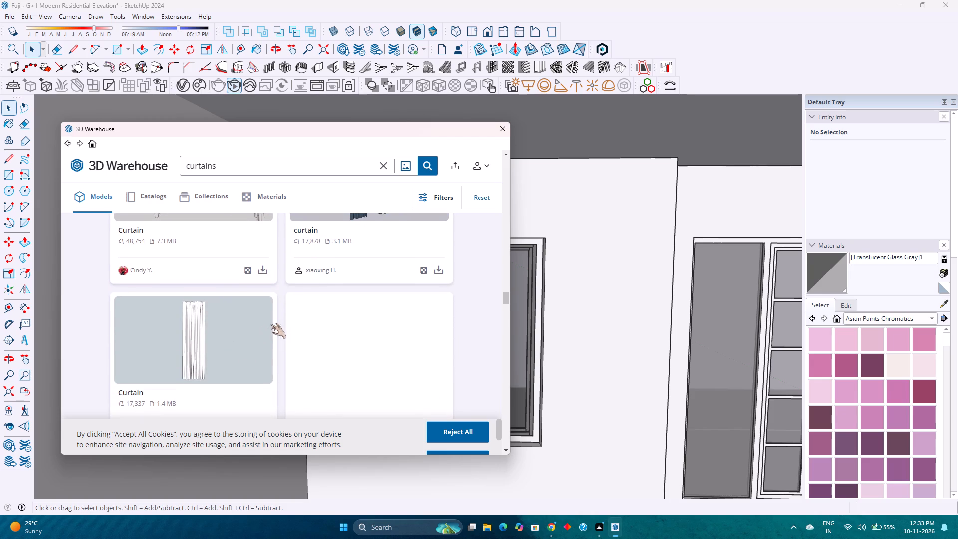
{"action": "scroll", "coordinate": [280, 319], "scroll_direction": "down", "scroll_amount": 6}
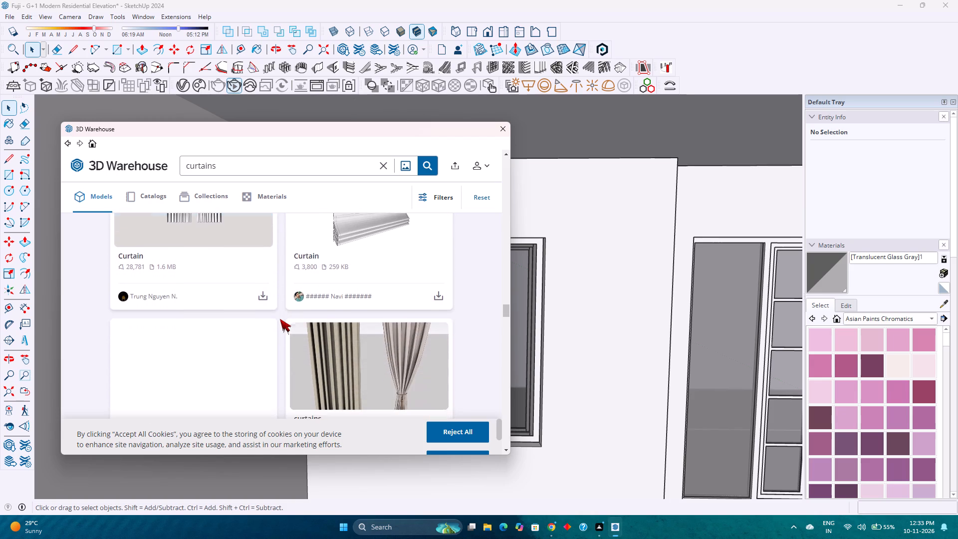
{"action": "scroll", "coordinate": [280, 319], "scroll_direction": "down", "scroll_amount": 7}
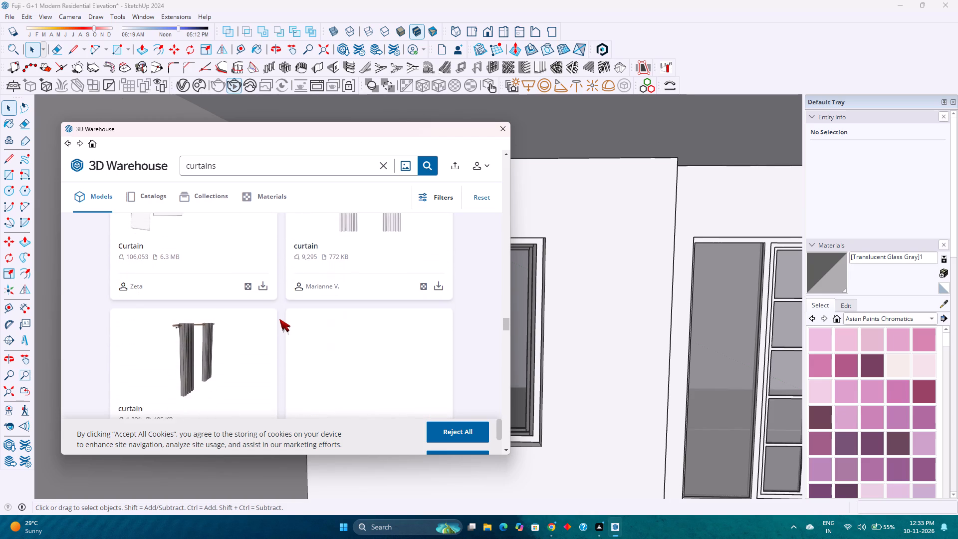
{"action": "scroll", "coordinate": [279, 319], "scroll_direction": "down", "scroll_amount": 8}
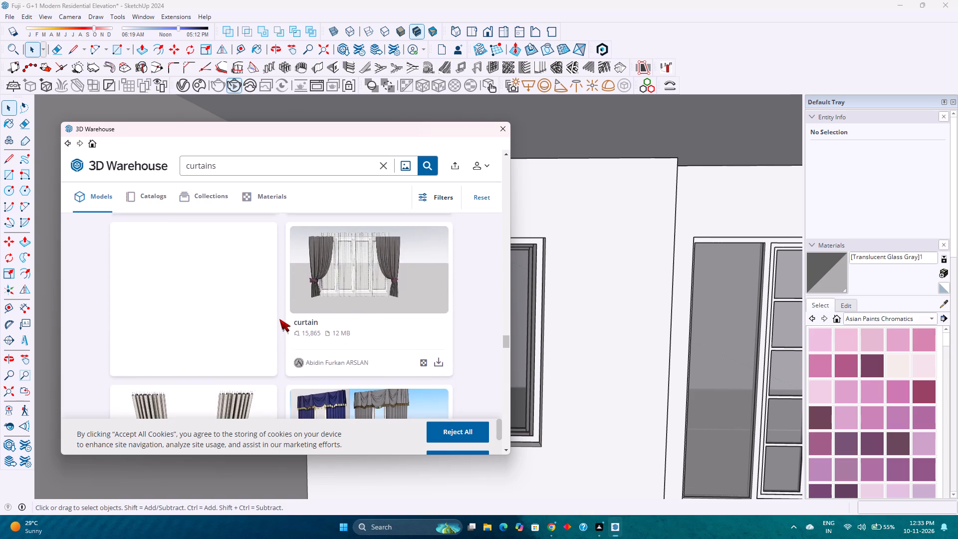
{"action": "scroll", "coordinate": [279, 319], "scroll_direction": "down", "scroll_amount": 7}
{"action": "scroll", "coordinate": [279, 319], "scroll_direction": "up", "scroll_amount": 3}
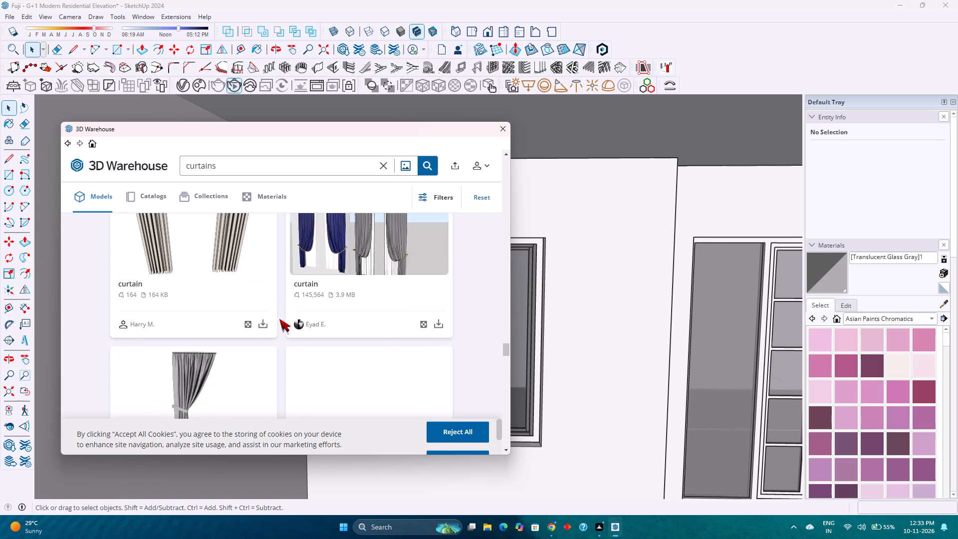
{"action": "scroll", "coordinate": [279, 319], "scroll_direction": "up", "scroll_amount": 3}
{"action": "scroll", "coordinate": [279, 319], "scroll_direction": "down", "scroll_amount": 11}
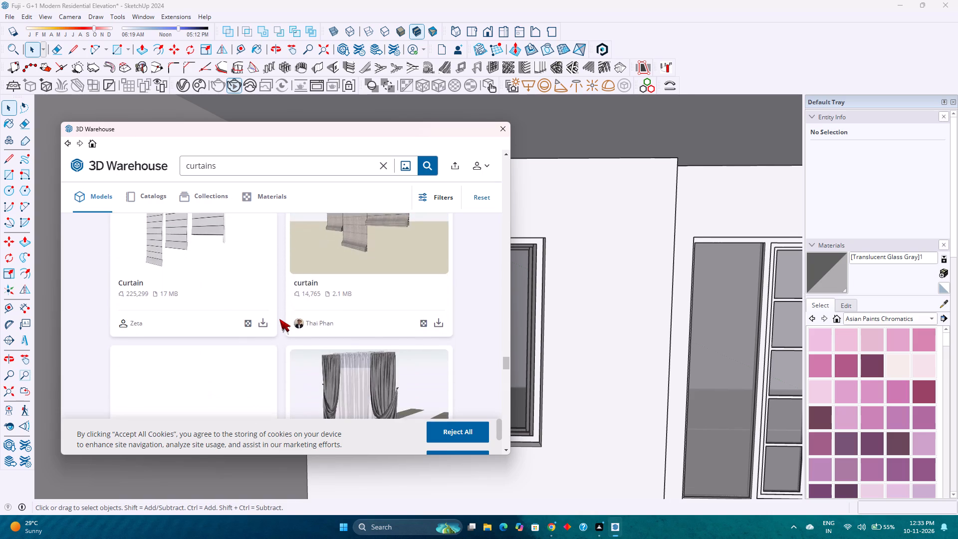
{"action": "scroll", "coordinate": [279, 319], "scroll_direction": "down", "scroll_amount": 8}
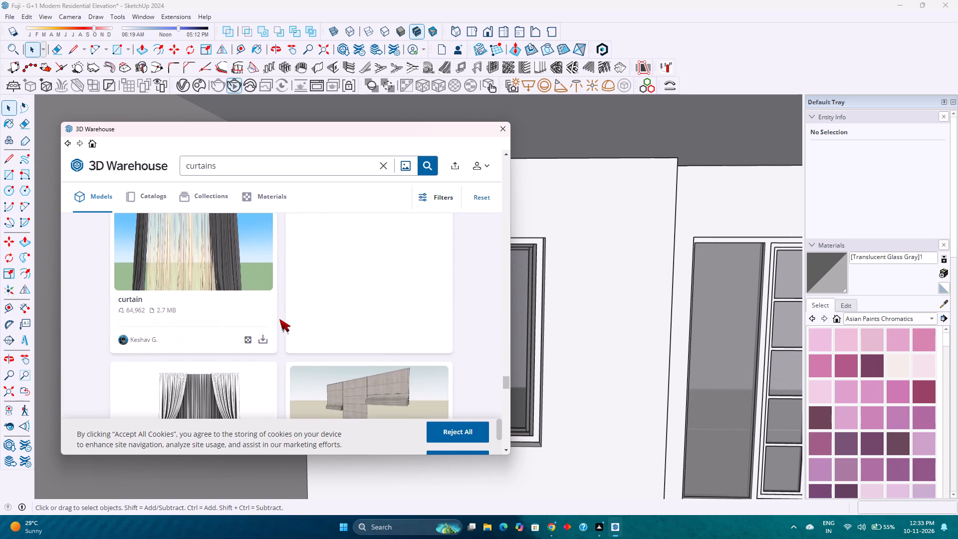
{"action": "scroll", "coordinate": [278, 319], "scroll_direction": "down", "scroll_amount": 3}
{"action": "scroll", "coordinate": [277, 320], "scroll_direction": "up", "scroll_amount": 5}
{"action": "scroll", "coordinate": [277, 320], "scroll_direction": "down", "scroll_amount": 3}
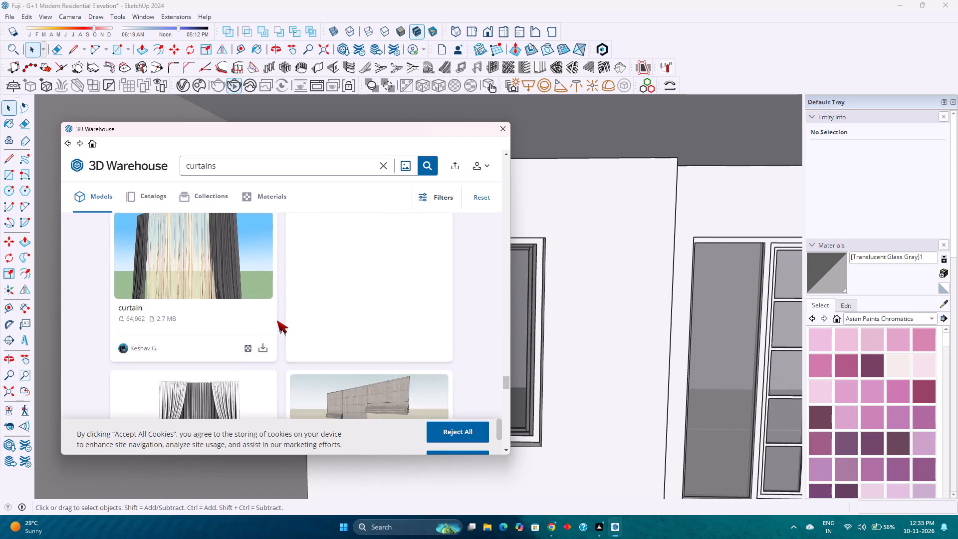
{"action": "scroll", "coordinate": [277, 320], "scroll_direction": "down", "scroll_amount": 9}
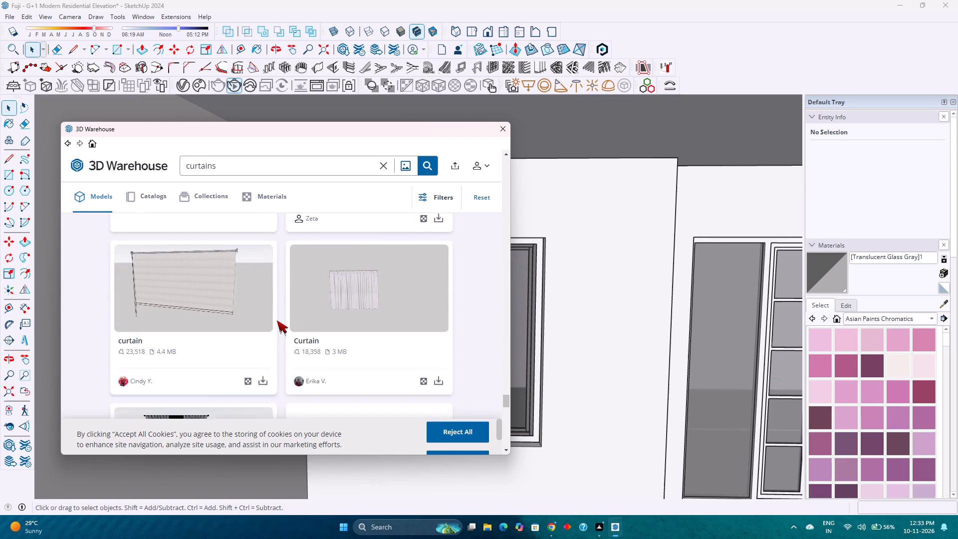
{"action": "scroll", "coordinate": [277, 320], "scroll_direction": "down", "scroll_amount": 4}
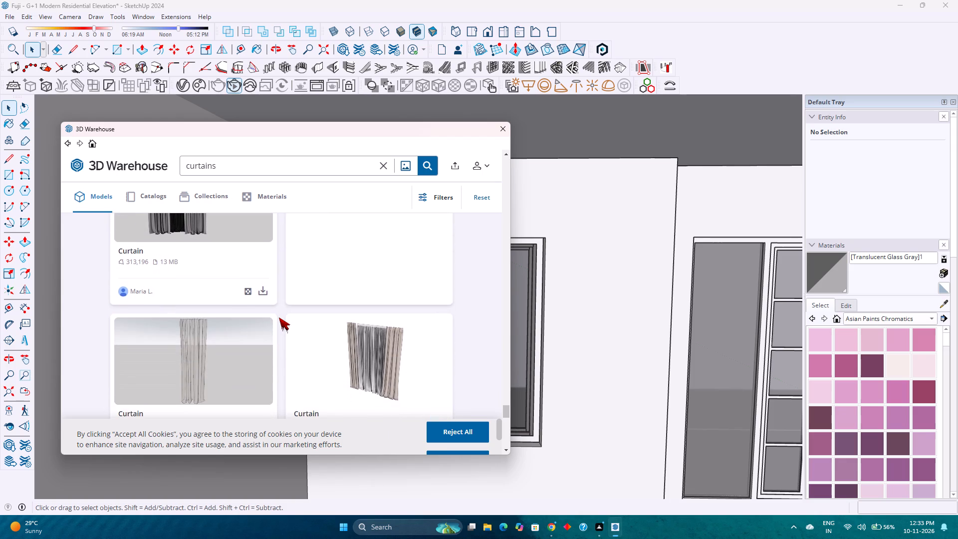
{"action": "scroll", "coordinate": [279, 317], "scroll_direction": "down", "scroll_amount": 2}
{"action": "scroll", "coordinate": [279, 317], "scroll_direction": "up", "scroll_amount": 2}
{"action": "scroll", "coordinate": [279, 317], "scroll_direction": "down", "scroll_amount": 3}
{"action": "scroll", "coordinate": [279, 317], "scroll_direction": "up", "scroll_amount": 1}
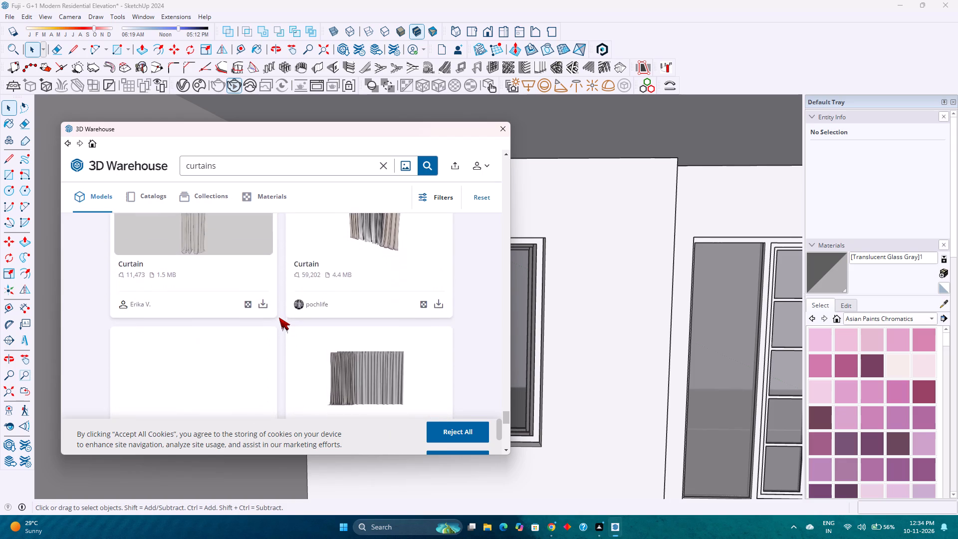
{"action": "scroll", "coordinate": [279, 317], "scroll_direction": "up", "scroll_amount": 1}
{"action": "scroll", "coordinate": [279, 317], "scroll_direction": "down", "scroll_amount": 5}
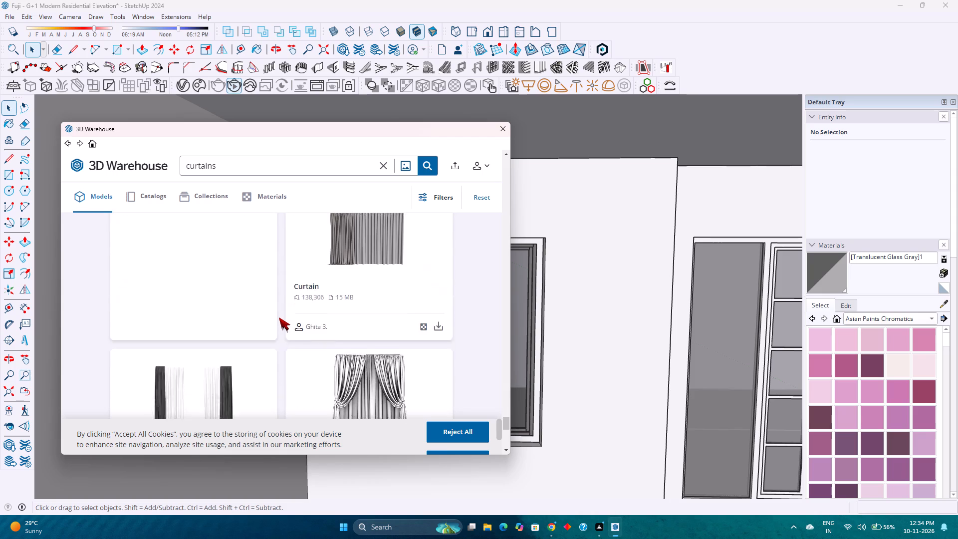
{"action": "scroll", "coordinate": [279, 317], "scroll_direction": "down", "scroll_amount": 3}
{"action": "scroll", "coordinate": [279, 317], "scroll_direction": "up", "scroll_amount": 2}
{"action": "scroll", "coordinate": [279, 317], "scroll_direction": "down", "scroll_amount": 1}
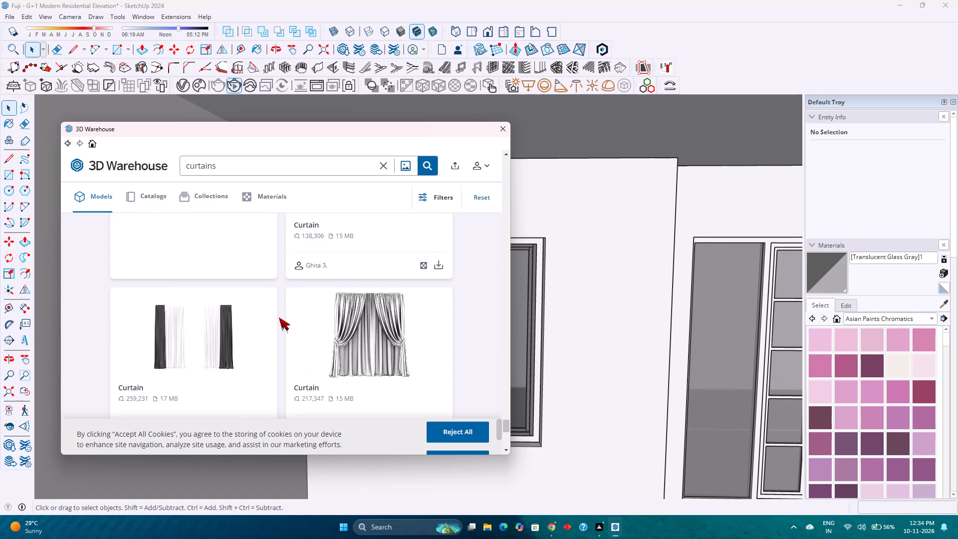
{"action": "scroll", "coordinate": [279, 317], "scroll_direction": "down", "scroll_amount": 8}
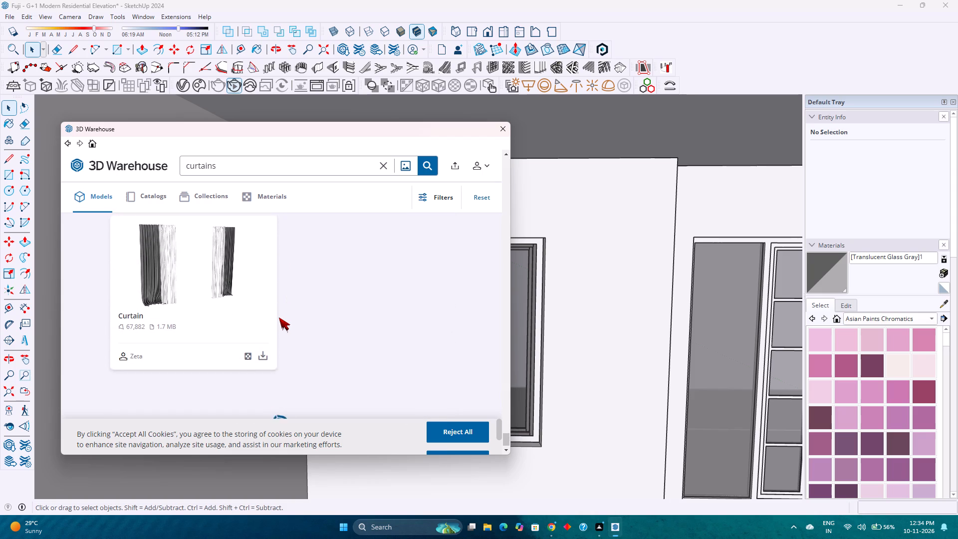
{"action": "scroll", "coordinate": [279, 317], "scroll_direction": "down", "scroll_amount": 4}
{"action": "scroll", "coordinate": [288, 331], "scroll_direction": "up", "scroll_amount": 3}
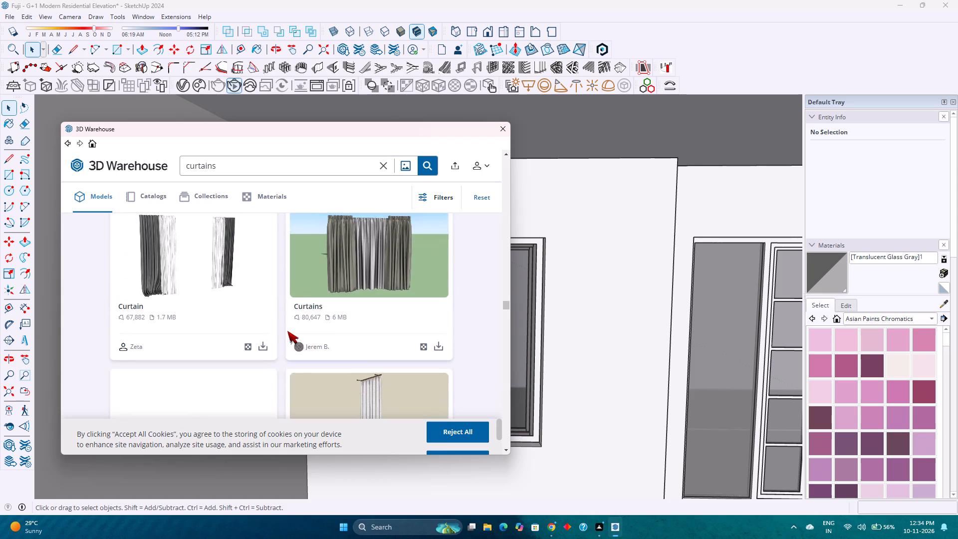
{"action": "scroll", "coordinate": [286, 330], "scroll_direction": "up", "scroll_amount": 2}
{"action": "scroll", "coordinate": [286, 330], "scroll_direction": "down", "scroll_amount": 8}
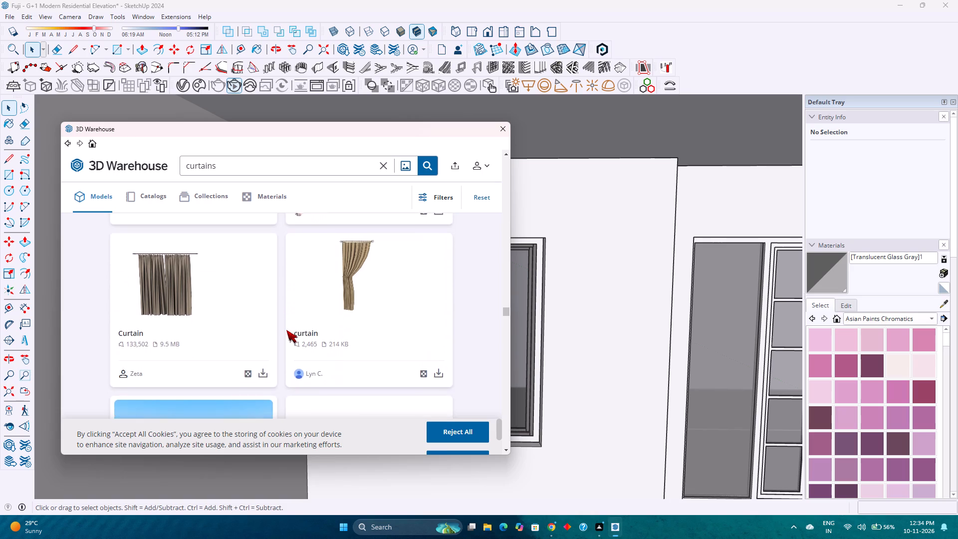
{"action": "scroll", "coordinate": [286, 330], "scroll_direction": "down", "scroll_amount": 6}
{"action": "scroll", "coordinate": [281, 329], "scroll_direction": "up", "scroll_amount": 2}
{"action": "scroll", "coordinate": [281, 329], "scroll_direction": "down", "scroll_amount": 2}
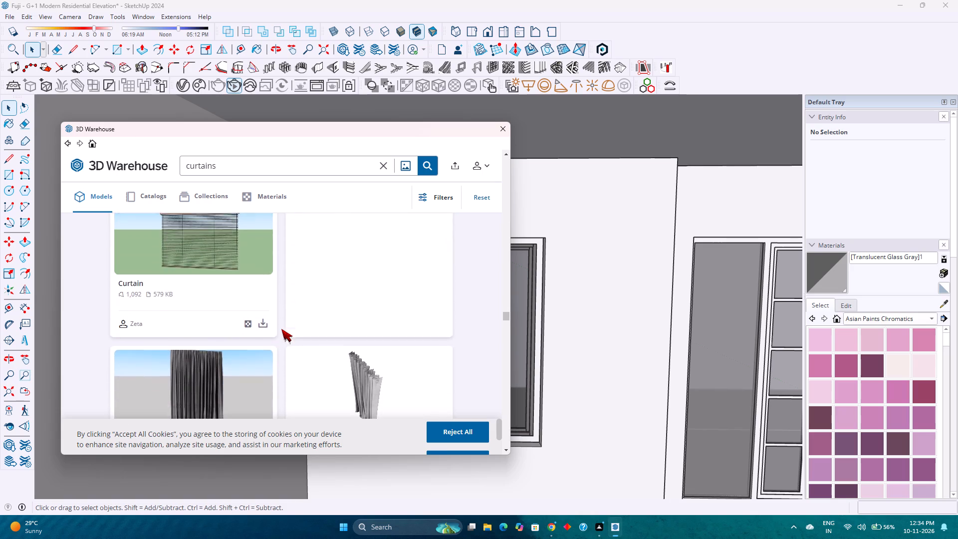
{"action": "scroll", "coordinate": [281, 329], "scroll_direction": "up", "scroll_amount": 2}
{"action": "scroll", "coordinate": [281, 329], "scroll_direction": "down", "scroll_amount": 8}
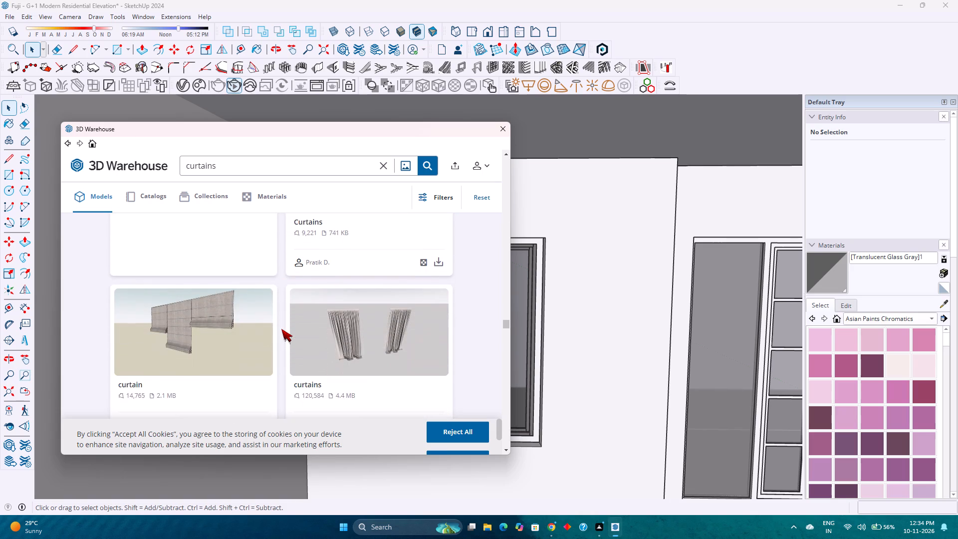
{"action": "scroll", "coordinate": [281, 329], "scroll_direction": "down", "scroll_amount": 10}
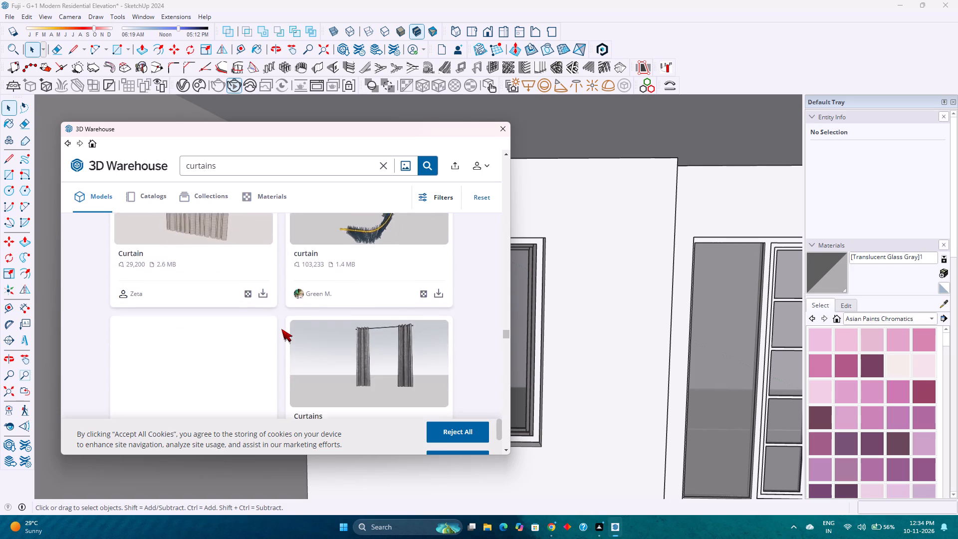
{"action": "scroll", "coordinate": [281, 329], "scroll_direction": "down", "scroll_amount": 7}
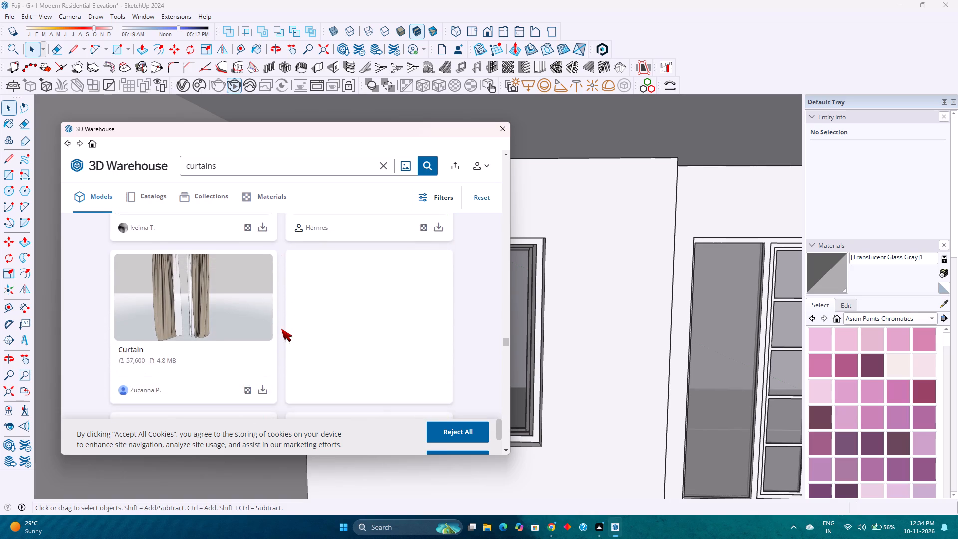
{"action": "scroll", "coordinate": [281, 329], "scroll_direction": "down", "scroll_amount": 14}
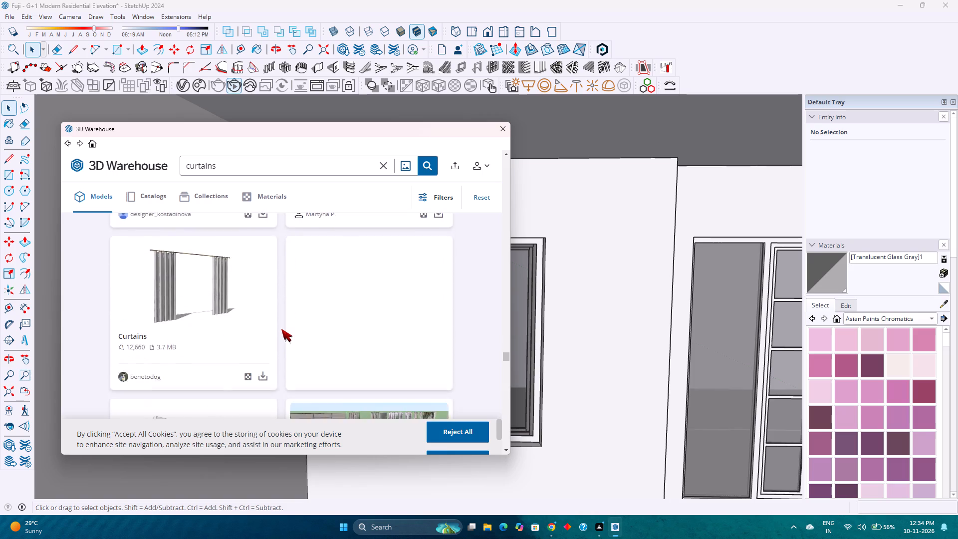
{"action": "scroll", "coordinate": [281, 329], "scroll_direction": "up", "scroll_amount": 5}
{"action": "scroll", "coordinate": [281, 329], "scroll_direction": "down", "scroll_amount": 8}
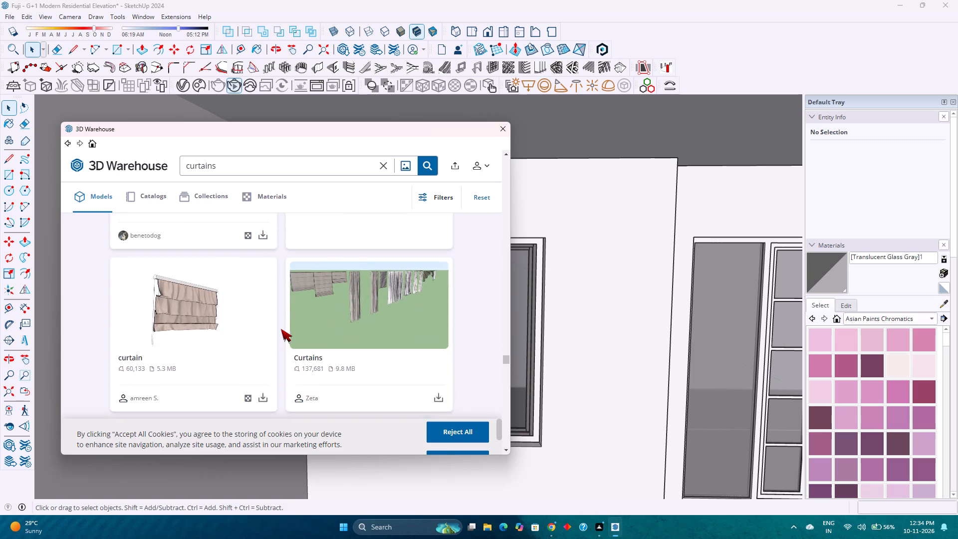
{"action": "scroll", "coordinate": [281, 329], "scroll_direction": "down", "scroll_amount": 17}
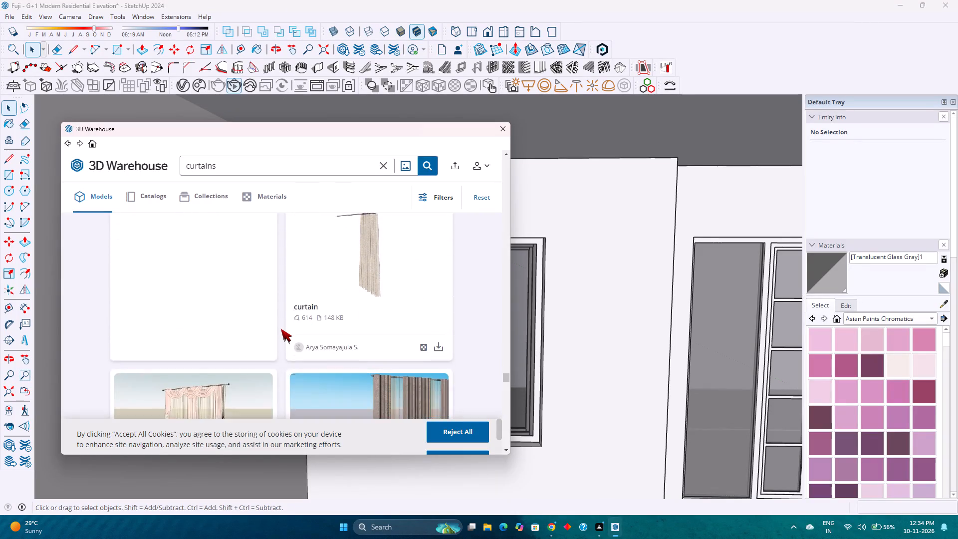
{"action": "scroll", "coordinate": [281, 329], "scroll_direction": "down", "scroll_amount": 5}
{"action": "scroll", "coordinate": [281, 329], "scroll_direction": "up", "scroll_amount": 2}
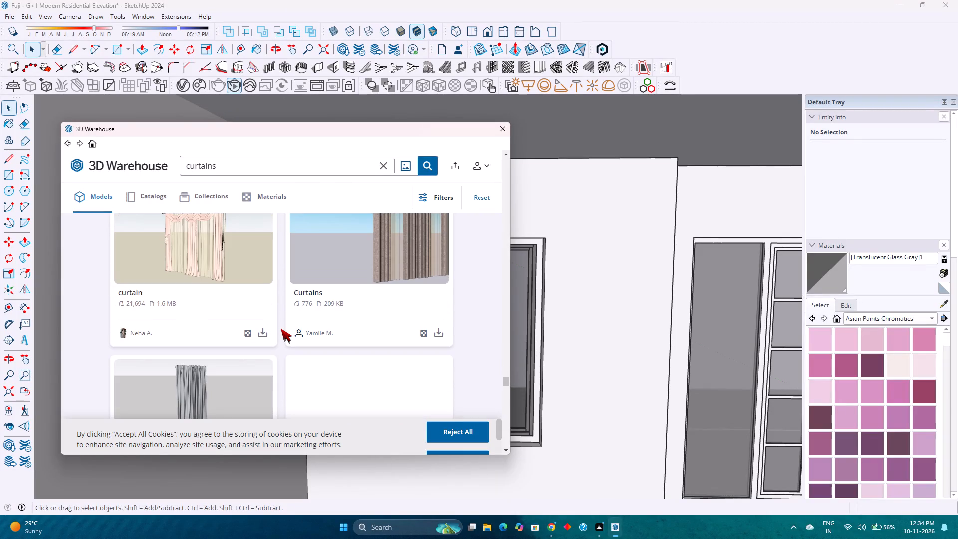
{"action": "scroll", "coordinate": [281, 329], "scroll_direction": "up", "scroll_amount": 2}
{"action": "scroll", "coordinate": [281, 329], "scroll_direction": "down", "scroll_amount": 4}
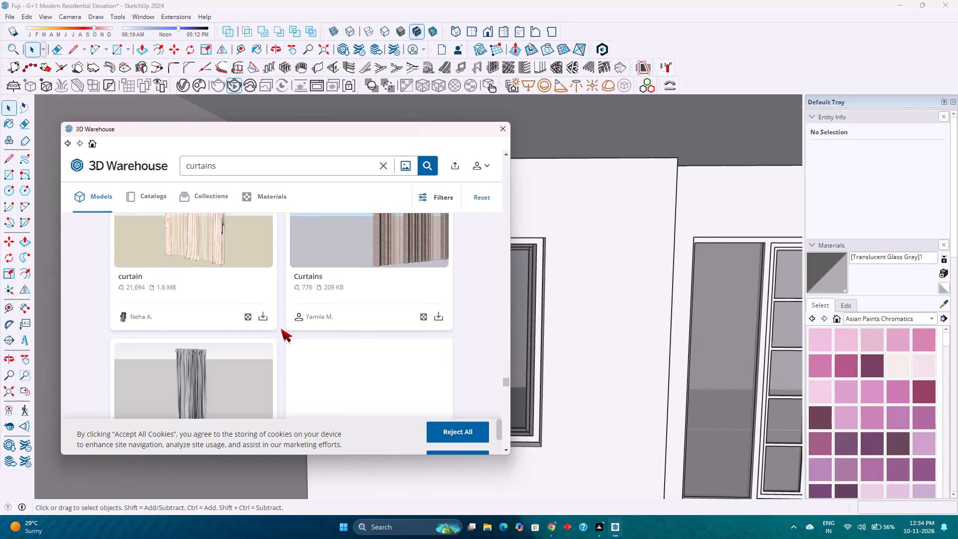
Continue browsing the 3D Warehouse "curtains" models, comparing styles and file sizes for the ground-floor window and glazed door.
{"action": "scroll", "coordinate": [281, 329], "scroll_direction": "down", "scroll_amount": 8}
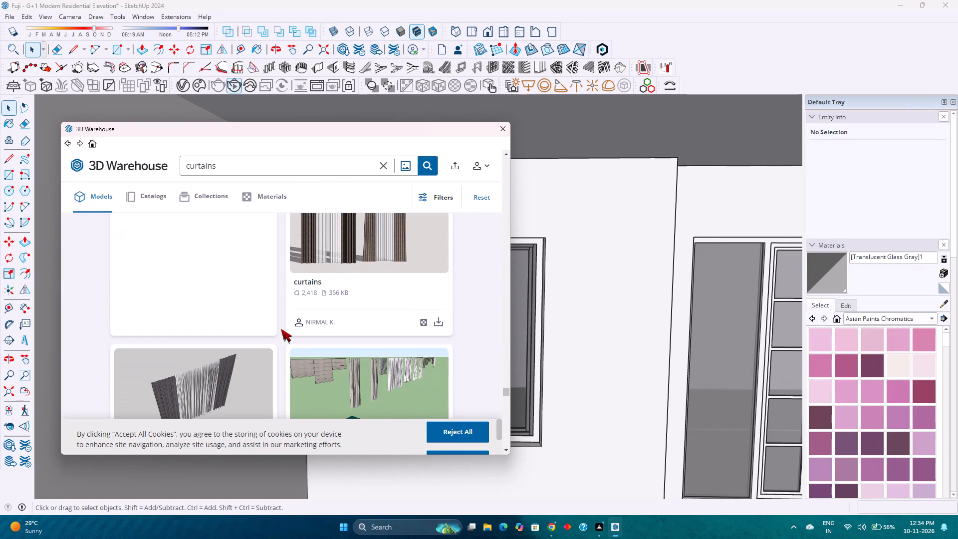
{"action": "scroll", "coordinate": [281, 329], "scroll_direction": "up", "scroll_amount": 1}
{"action": "scroll", "coordinate": [281, 329], "scroll_direction": "down", "scroll_amount": 3}
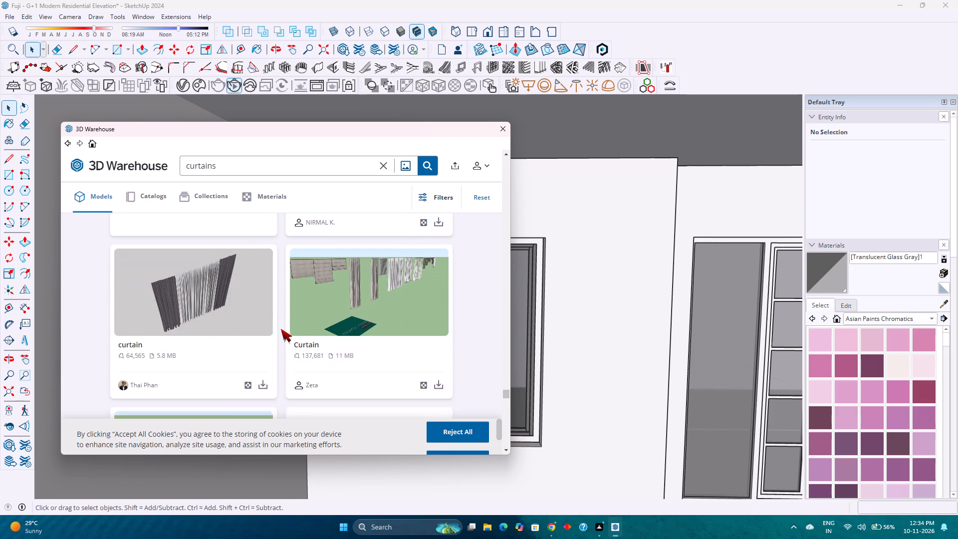
{"action": "scroll", "coordinate": [281, 329], "scroll_direction": "down", "scroll_amount": 5}
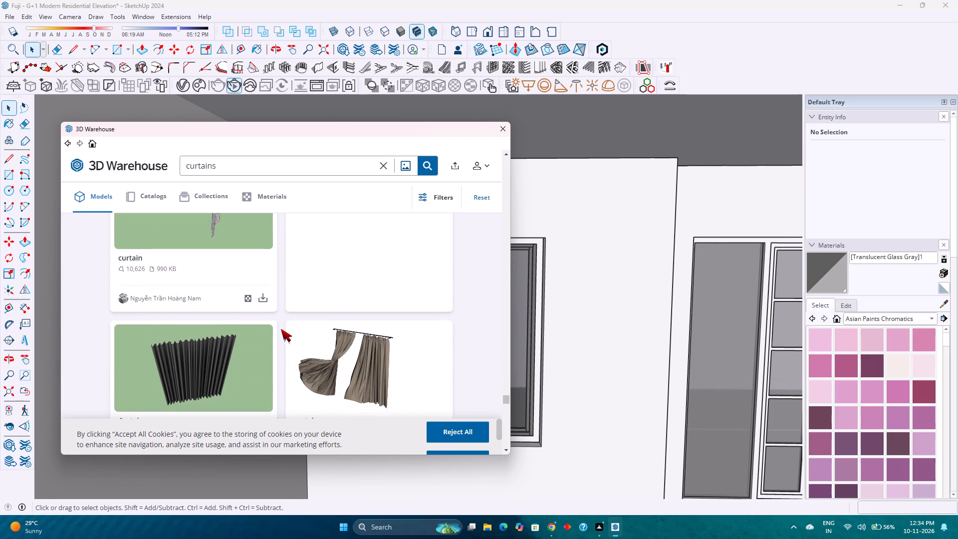
{"action": "scroll", "coordinate": [281, 329], "scroll_direction": "down", "scroll_amount": 3}
{"action": "scroll", "coordinate": [281, 329], "scroll_direction": "up", "scroll_amount": 2}
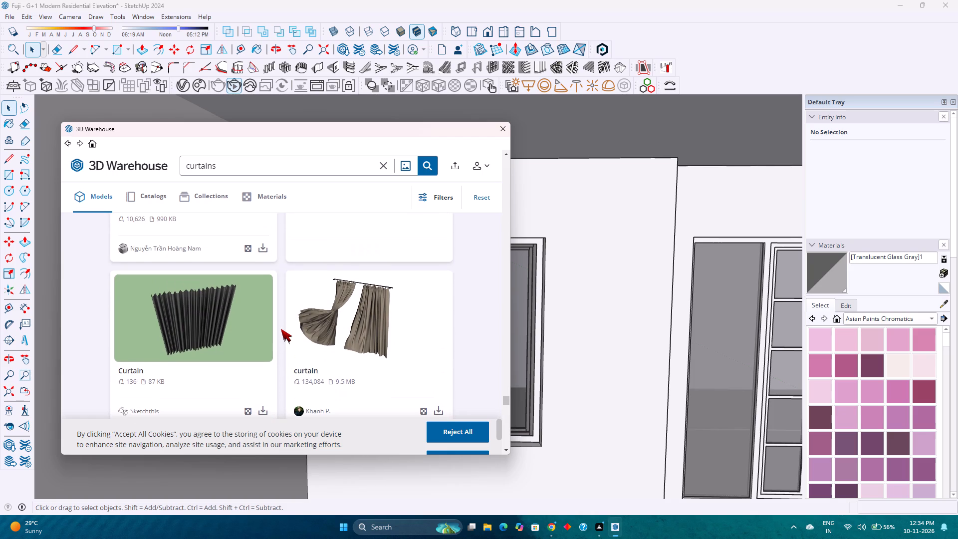
{"action": "scroll", "coordinate": [281, 329], "scroll_direction": "down", "scroll_amount": 6}
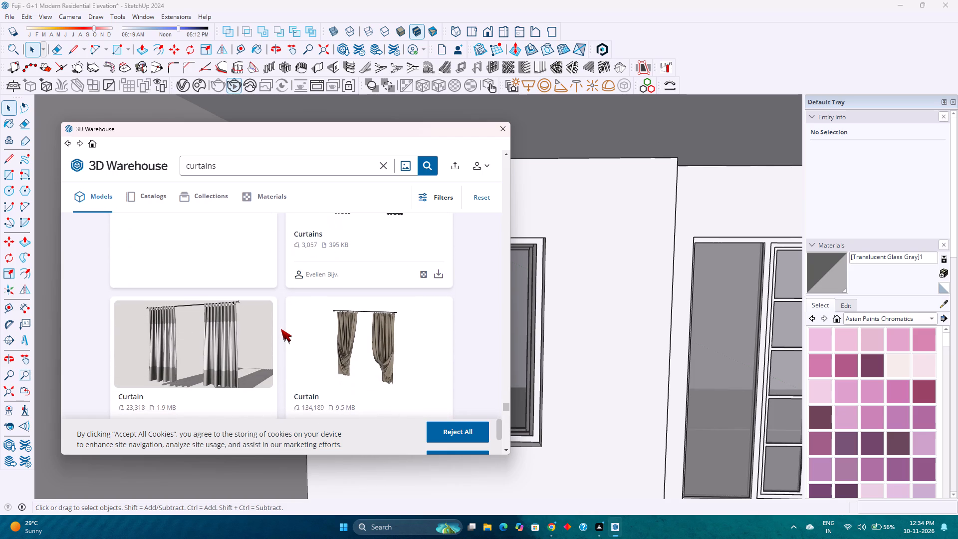
{"action": "scroll", "coordinate": [281, 329], "scroll_direction": "down", "scroll_amount": 4}
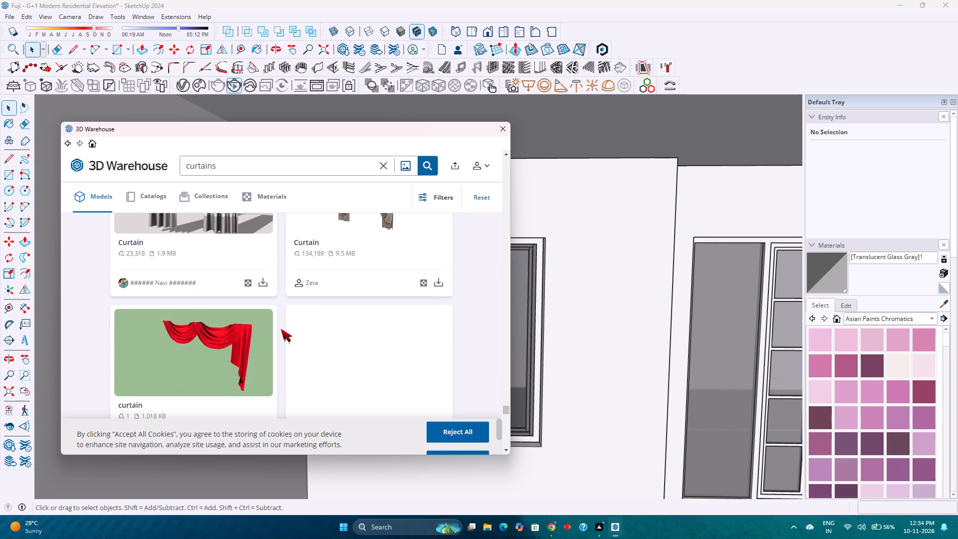
{"action": "scroll", "coordinate": [281, 329], "scroll_direction": "down", "scroll_amount": 6}
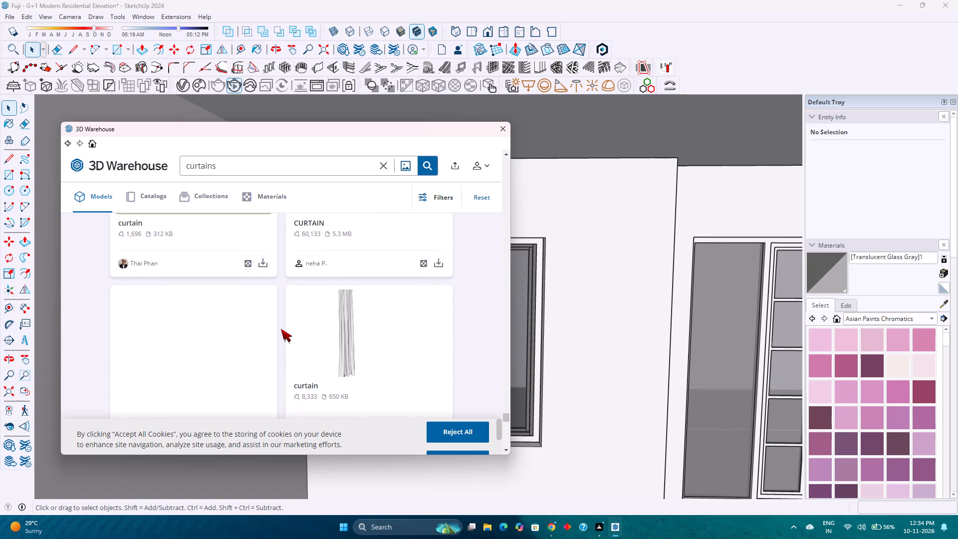
{"action": "scroll", "coordinate": [281, 329], "scroll_direction": "down", "scroll_amount": 7}
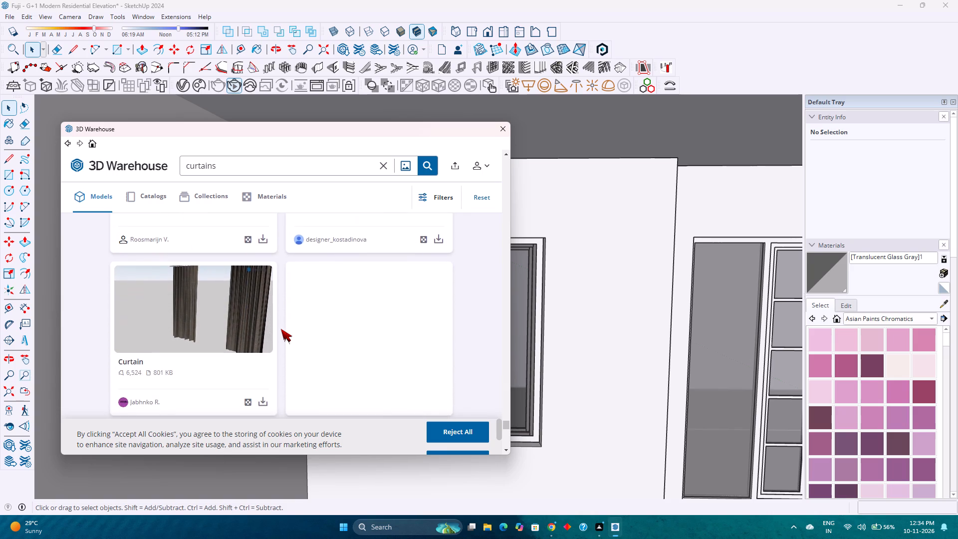
{"action": "scroll", "coordinate": [281, 329], "scroll_direction": "down", "scroll_amount": 6}
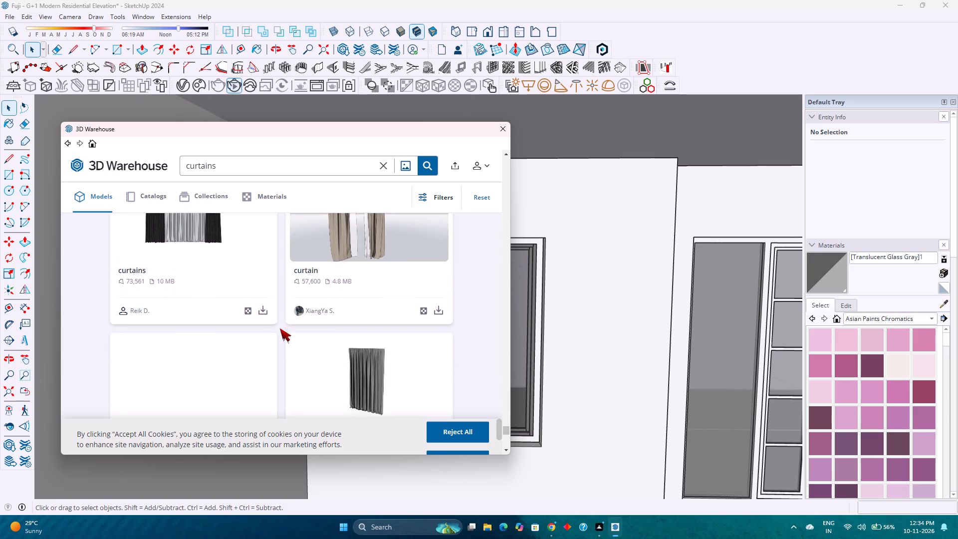
{"action": "scroll", "coordinate": [280, 328], "scroll_direction": "down", "scroll_amount": 7}
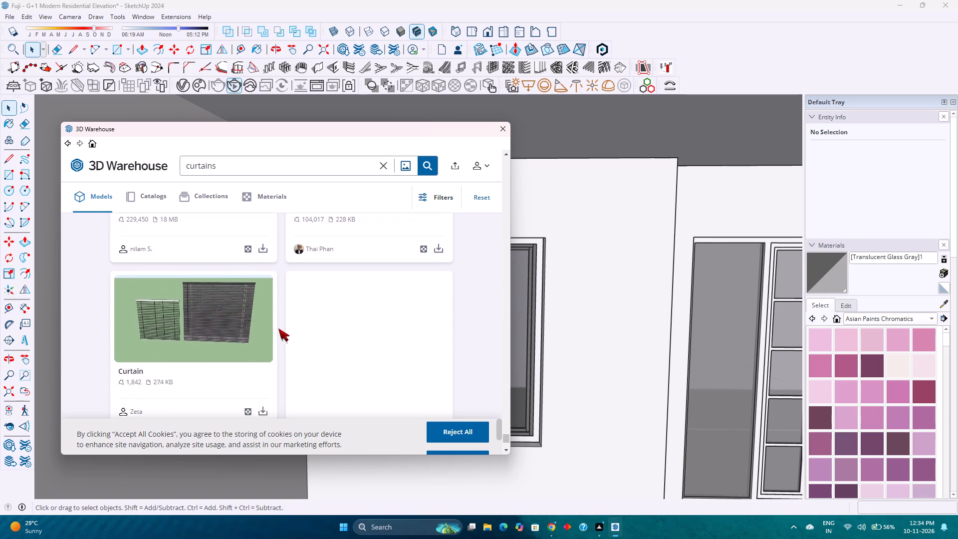
{"action": "scroll", "coordinate": [278, 328], "scroll_direction": "down", "scroll_amount": 6}
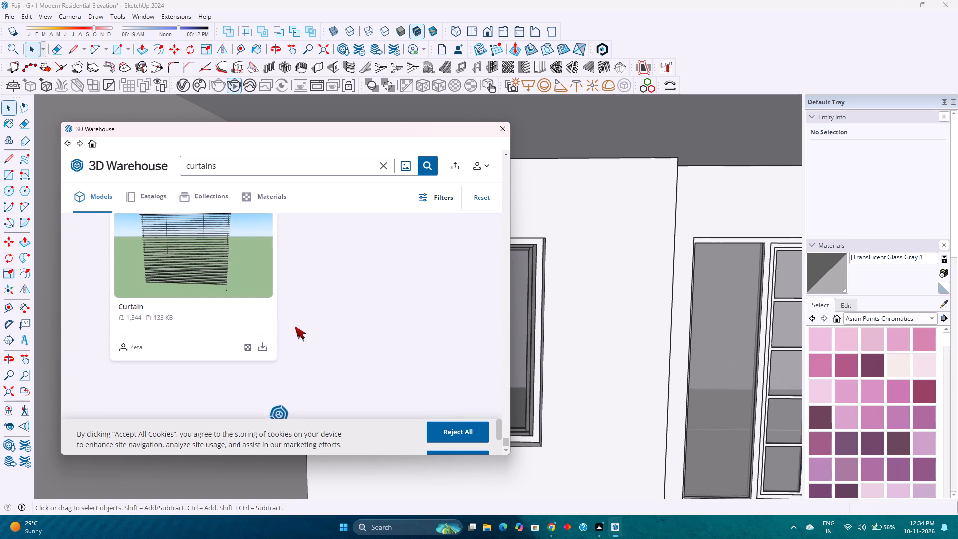
{"action": "scroll", "coordinate": [301, 326], "scroll_direction": "up", "scroll_amount": 1}
{"action": "scroll", "coordinate": [297, 326], "scroll_direction": "down", "scroll_amount": 2}
{"action": "scroll", "coordinate": [296, 326], "scroll_direction": "up", "scroll_amount": 2}
{"action": "scroll", "coordinate": [286, 327], "scroll_direction": "down", "scroll_amount": 3}
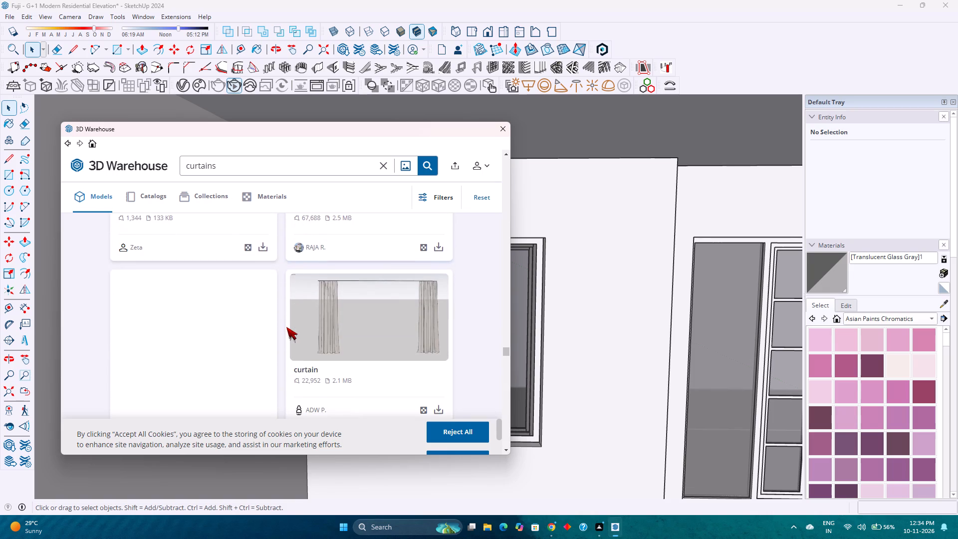
{"action": "scroll", "coordinate": [275, 326], "scroll_direction": "up", "scroll_amount": 3}
{"action": "scroll", "coordinate": [279, 322], "scroll_direction": "down", "scroll_amount": 5}
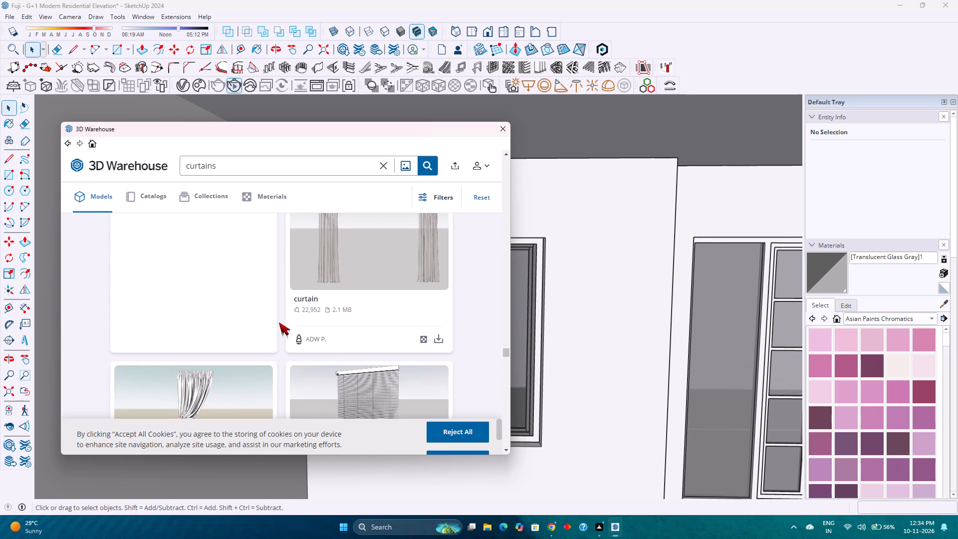
{"action": "scroll", "coordinate": [279, 322], "scroll_direction": "up", "scroll_amount": 3}
{"action": "scroll", "coordinate": [277, 322], "scroll_direction": "down", "scroll_amount": 4}
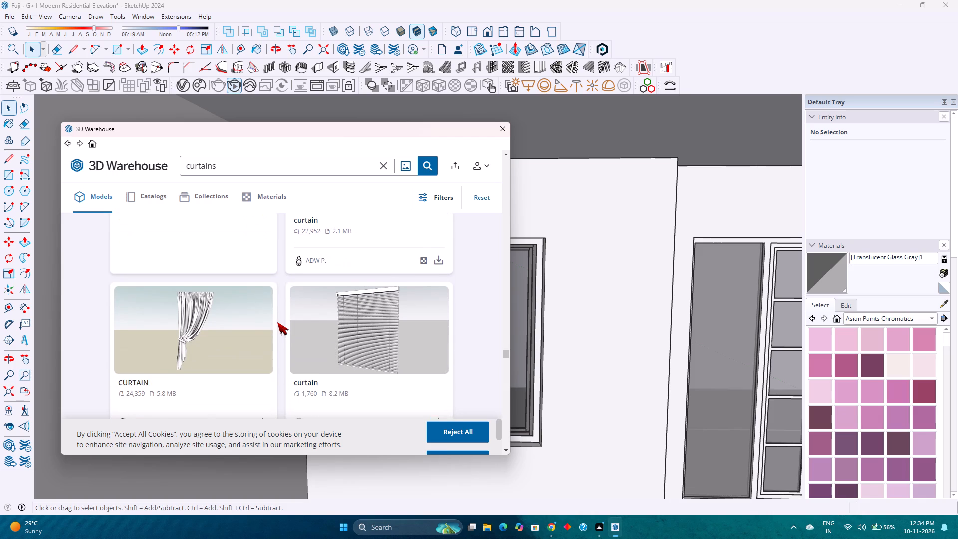
{"action": "scroll", "coordinate": [277, 322], "scroll_direction": "down", "scroll_amount": 7}
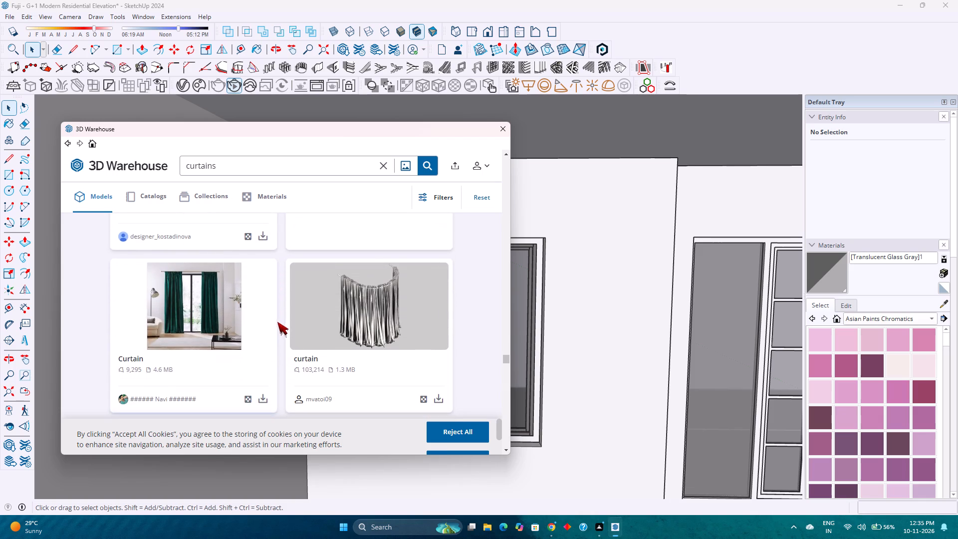
{"action": "scroll", "coordinate": [279, 320], "scroll_direction": "down", "scroll_amount": 6}
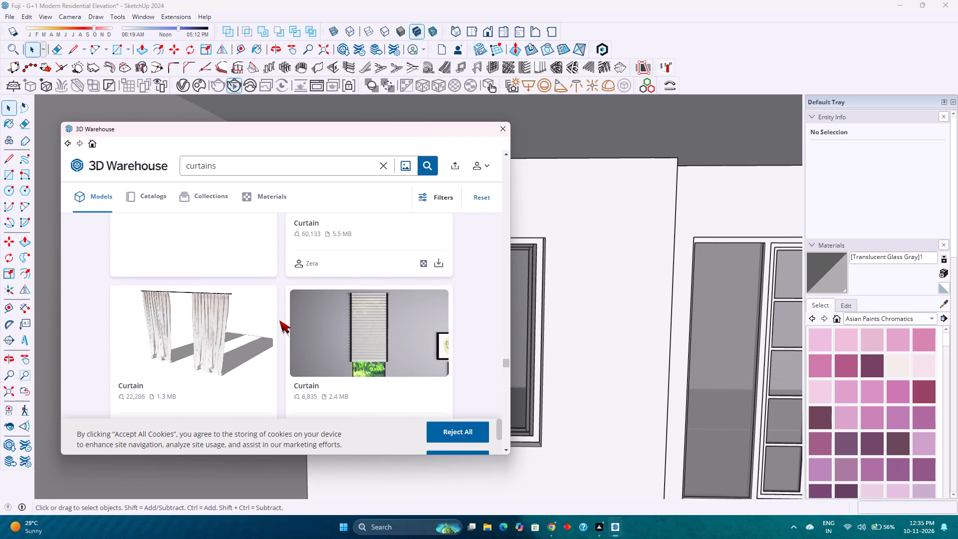
{"action": "scroll", "coordinate": [279, 320], "scroll_direction": "down", "scroll_amount": 14}
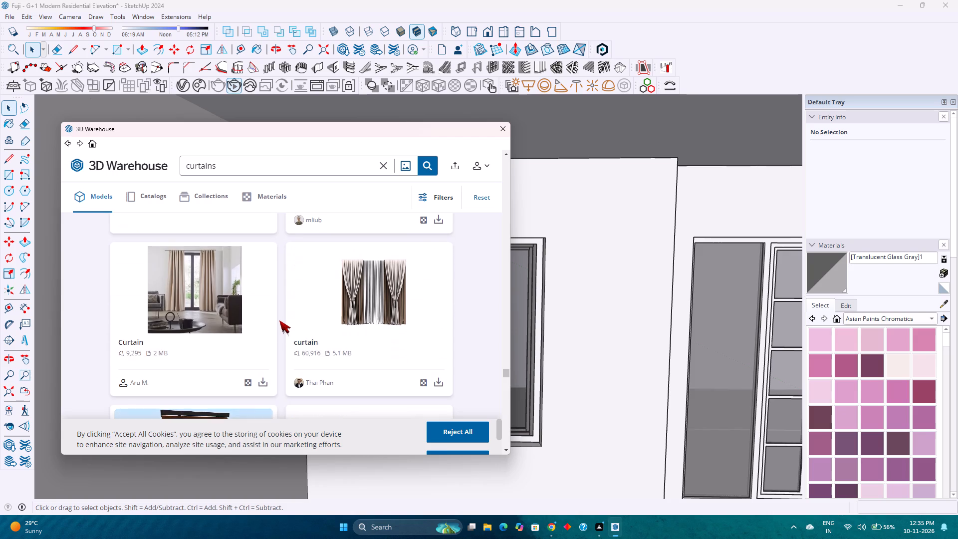
{"action": "scroll", "coordinate": [279, 320], "scroll_direction": "down", "scroll_amount": 4}
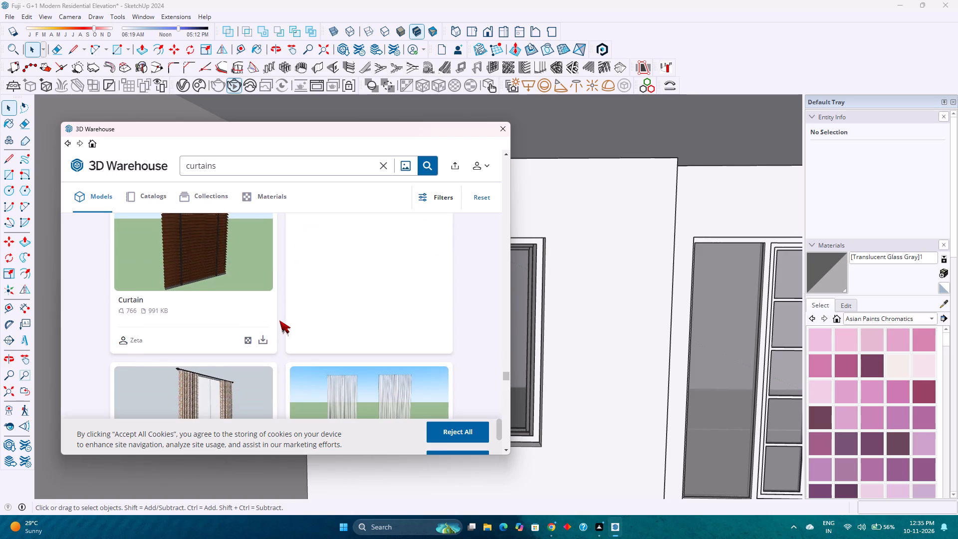
{"action": "scroll", "coordinate": [279, 320], "scroll_direction": "down", "scroll_amount": 3}
{"action": "scroll", "coordinate": [279, 320], "scroll_direction": "up", "scroll_amount": 3}
{"action": "scroll", "coordinate": [279, 320], "scroll_direction": "down", "scroll_amount": 3}
{"action": "scroll", "coordinate": [279, 320], "scroll_direction": "up", "scroll_amount": 3}
{"action": "scroll", "coordinate": [279, 320], "scroll_direction": "down", "scroll_amount": 3}
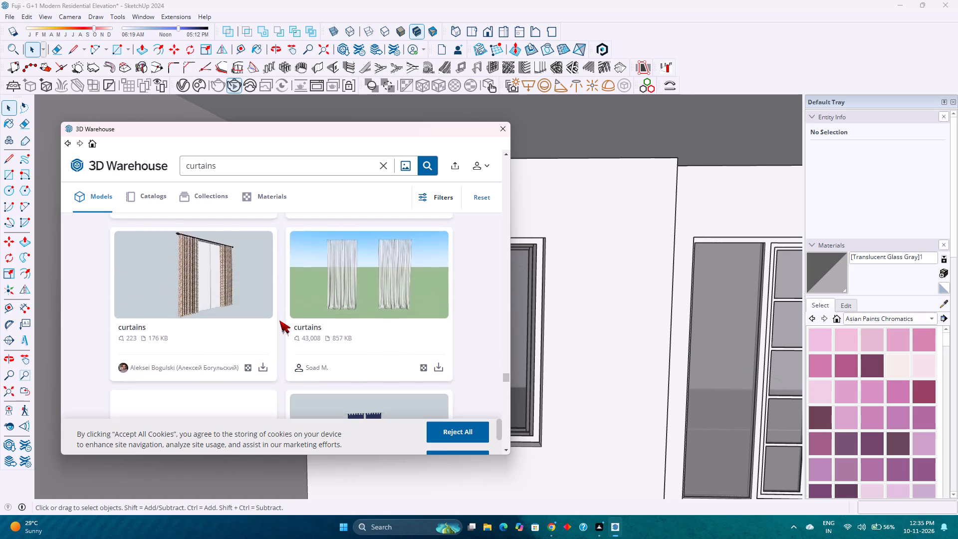
{"action": "scroll", "coordinate": [279, 320], "scroll_direction": "down", "scroll_amount": 4}
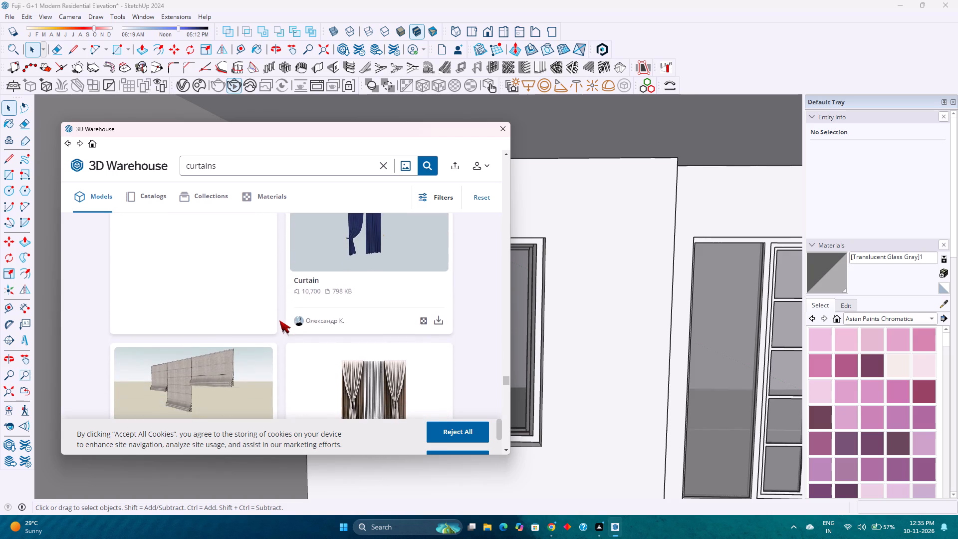
{"action": "scroll", "coordinate": [279, 320], "scroll_direction": "down", "scroll_amount": 9}
{"action": "scroll", "coordinate": [279, 320], "scroll_direction": "up", "scroll_amount": 2}
{"action": "scroll", "coordinate": [279, 320], "scroll_direction": "down", "scroll_amount": 3}
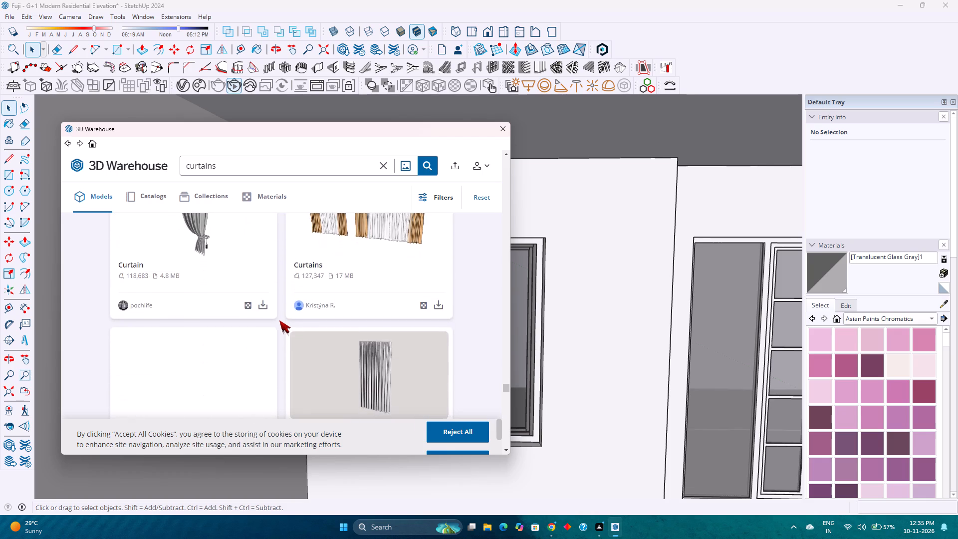
{"action": "scroll", "coordinate": [279, 320], "scroll_direction": "down", "scroll_amount": 2}
{"action": "scroll", "coordinate": [279, 320], "scroll_direction": "up", "scroll_amount": 2}
{"action": "scroll", "coordinate": [279, 320], "scroll_direction": "down", "scroll_amount": 2}
{"action": "scroll", "coordinate": [278, 321], "scroll_direction": "up", "scroll_amount": 2}
{"action": "scroll", "coordinate": [275, 322], "scroll_direction": "down", "scroll_amount": 2}
{"action": "scroll", "coordinate": [275, 322], "scroll_direction": "up", "scroll_amount": 1}
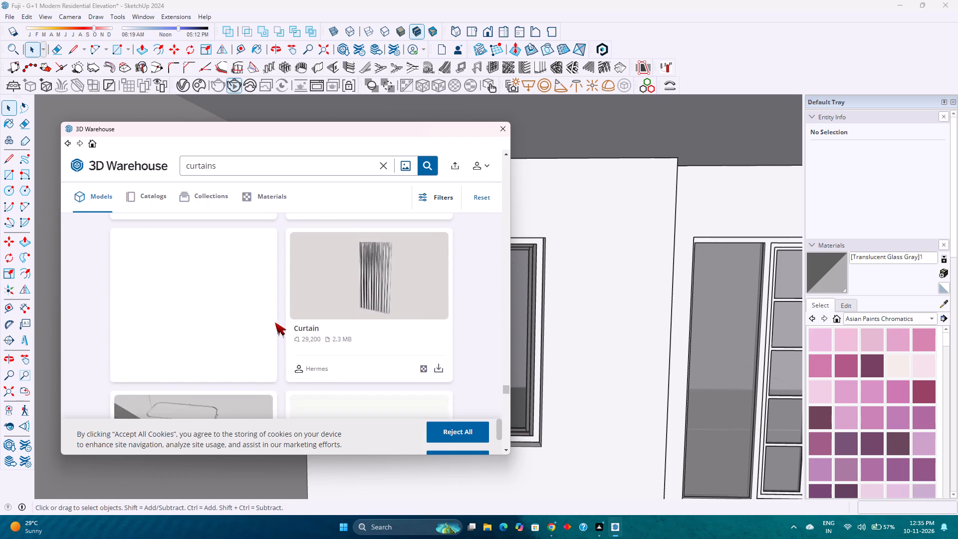
{"action": "scroll", "coordinate": [275, 322], "scroll_direction": "up", "scroll_amount": 1}
{"action": "scroll", "coordinate": [275, 322], "scroll_direction": "down", "scroll_amount": 2}
{"action": "scroll", "coordinate": [275, 322], "scroll_direction": "up", "scroll_amount": 2}
{"action": "scroll", "coordinate": [274, 323], "scroll_direction": "down", "scroll_amount": 3}
{"action": "scroll", "coordinate": [274, 323], "scroll_direction": "up", "scroll_amount": 3}
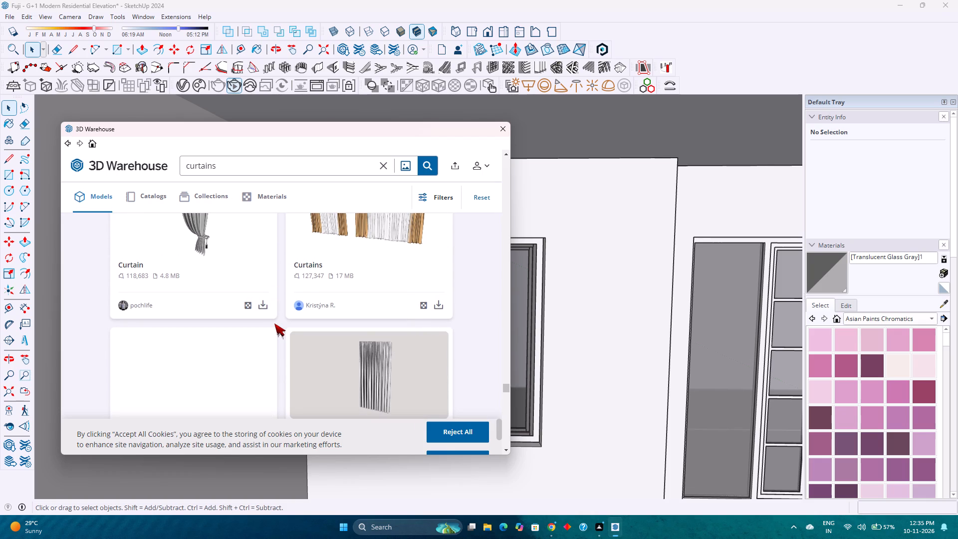
{"action": "scroll", "coordinate": [274, 323], "scroll_direction": "down", "scroll_amount": 3}
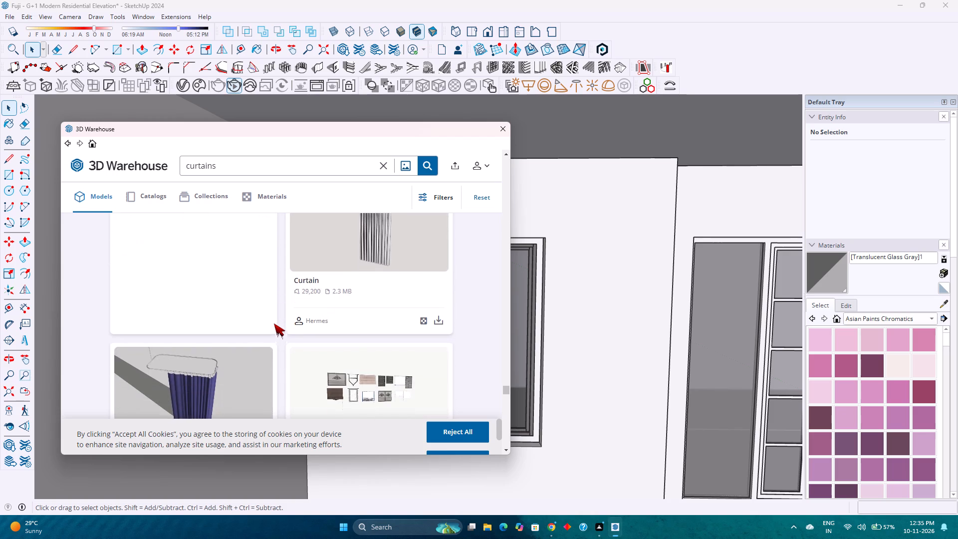
{"action": "scroll", "coordinate": [274, 323], "scroll_direction": "down", "scroll_amount": 7}
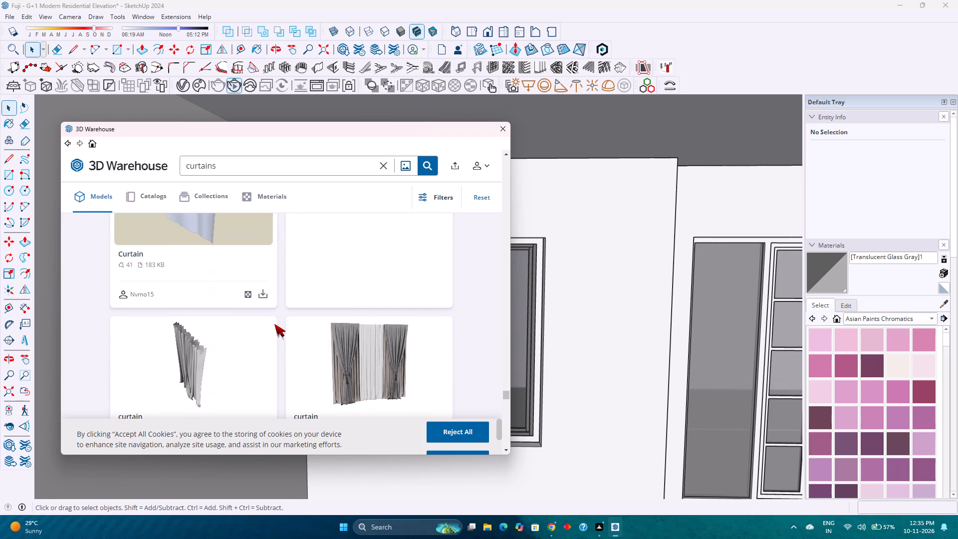
{"action": "scroll", "coordinate": [274, 324], "scroll_direction": "down", "scroll_amount": 10}
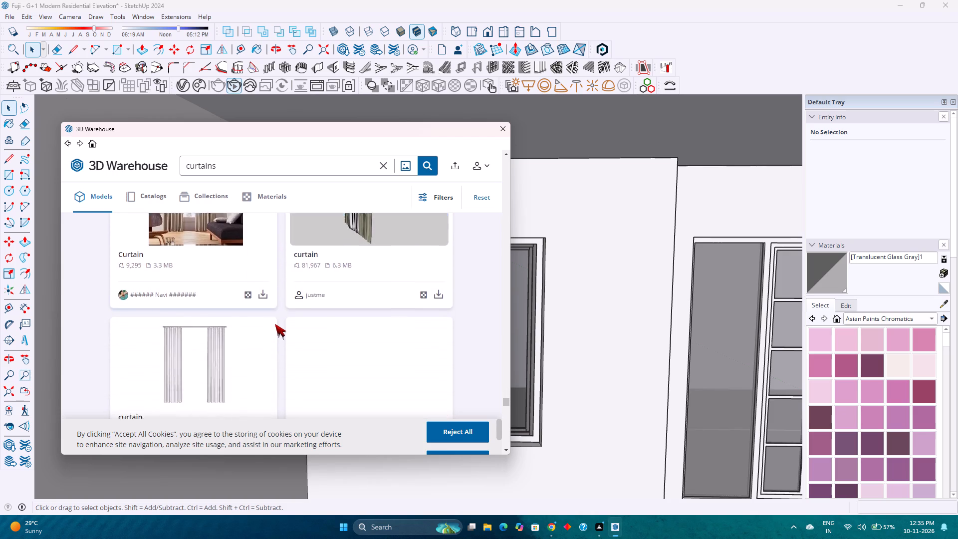
{"action": "scroll", "coordinate": [275, 324], "scroll_direction": "down", "scroll_amount": 5}
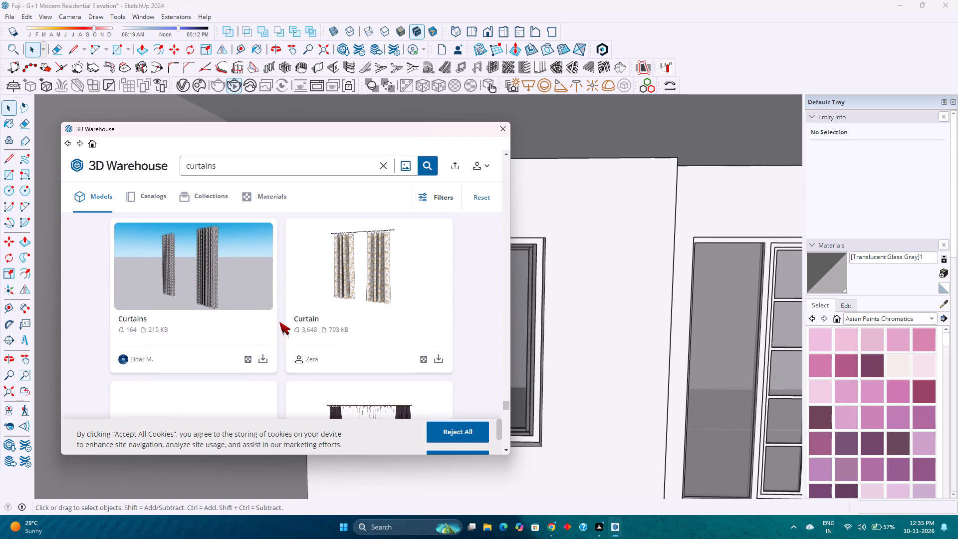
{"action": "scroll", "coordinate": [279, 322], "scroll_direction": "down", "scroll_amount": 7}
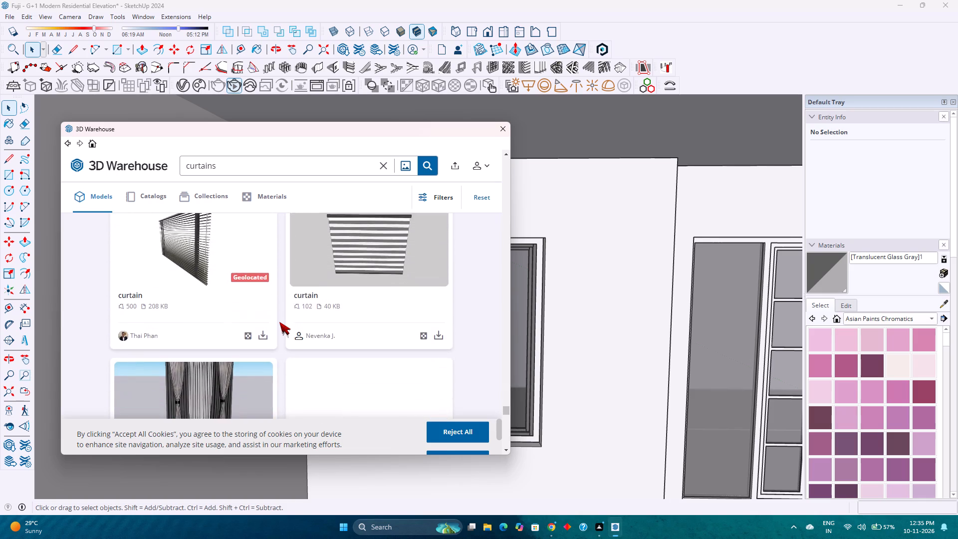
{"action": "scroll", "coordinate": [279, 322], "scroll_direction": "down", "scroll_amount": 7}
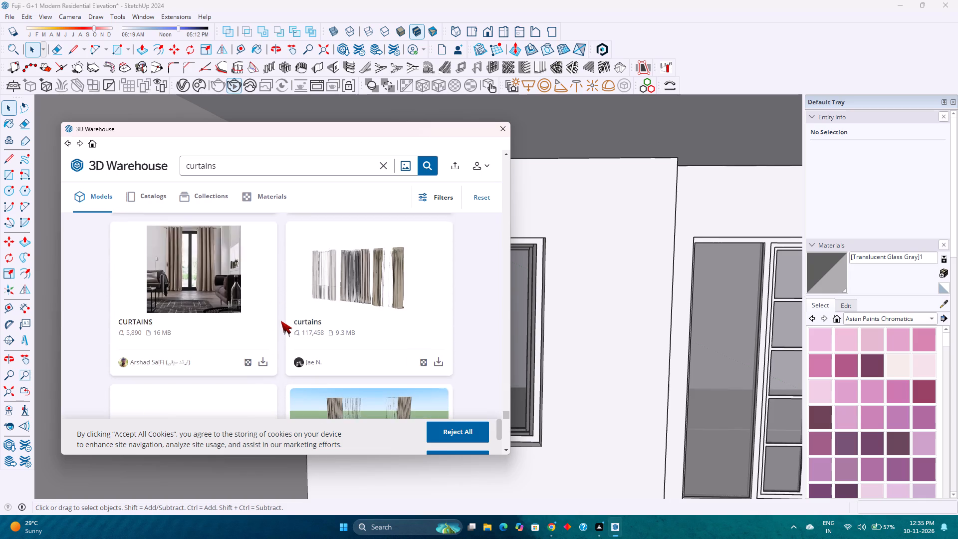
{"action": "scroll", "coordinate": [281, 321], "scroll_direction": "down", "scroll_amount": 9}
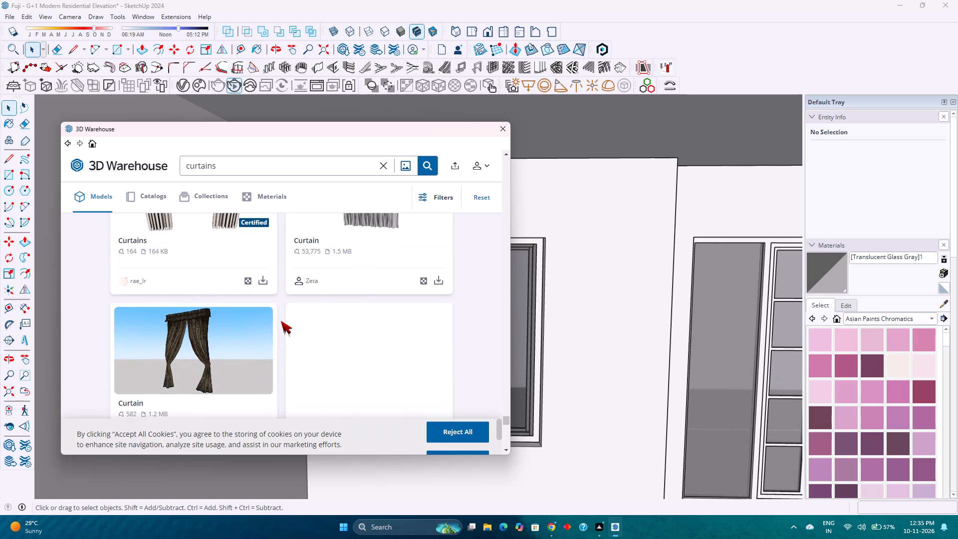
{"action": "scroll", "coordinate": [281, 321], "scroll_direction": "down", "scroll_amount": 7}
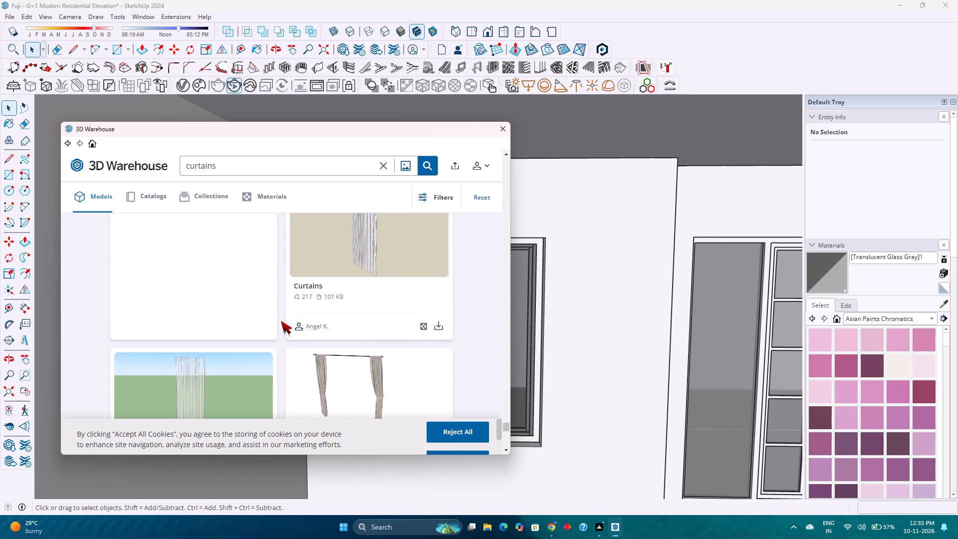
{"action": "scroll", "coordinate": [281, 321], "scroll_direction": "down", "scroll_amount": 5}
{"action": "scroll", "coordinate": [281, 321], "scroll_direction": "up", "scroll_amount": 1}
{"action": "scroll", "coordinate": [281, 321], "scroll_direction": "down", "scroll_amount": 4}
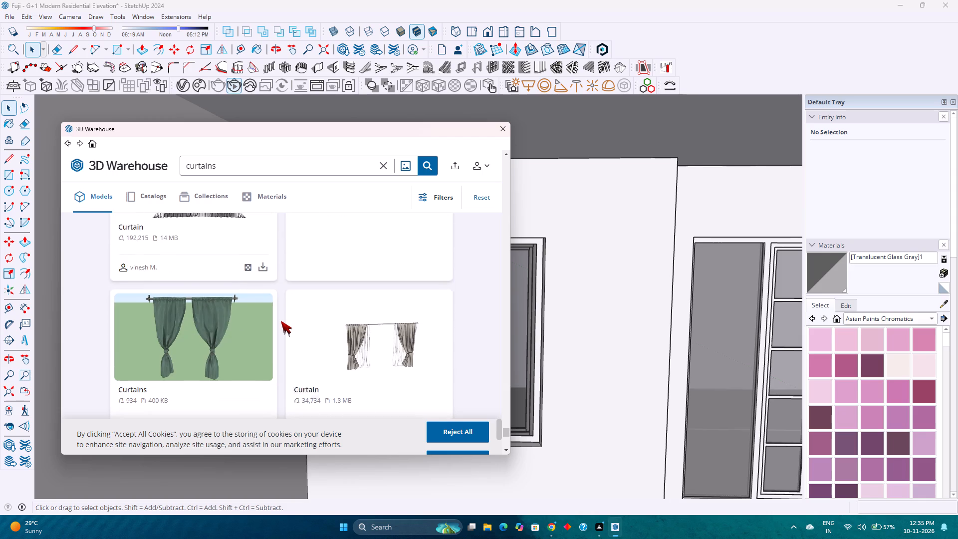
{"action": "scroll", "coordinate": [281, 321], "scroll_direction": "down", "scroll_amount": 7}
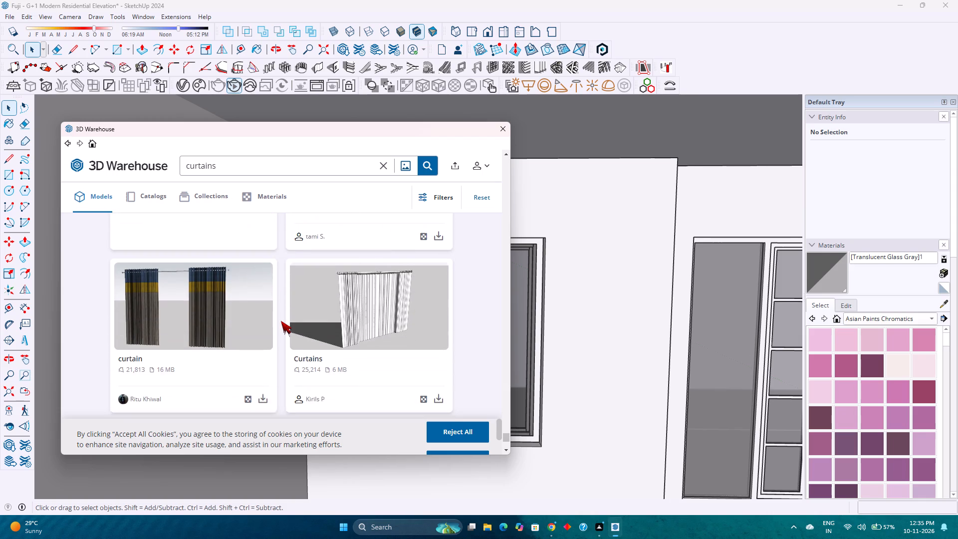
{"action": "scroll", "coordinate": [281, 321], "scroll_direction": "up", "scroll_amount": 2}
{"action": "scroll", "coordinate": [281, 321], "scroll_direction": "down", "scroll_amount": 6}
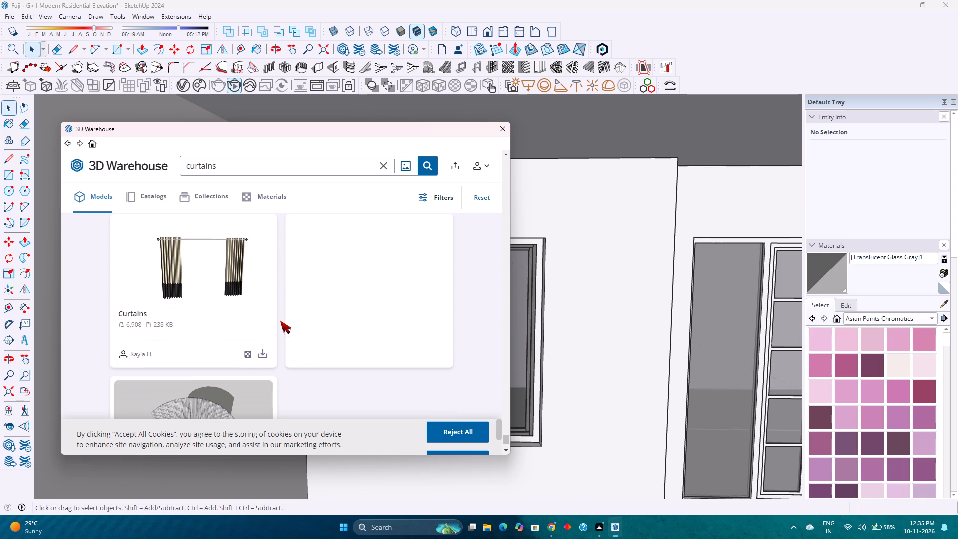
{"action": "scroll", "coordinate": [280, 321], "scroll_direction": "down", "scroll_amount": 7}
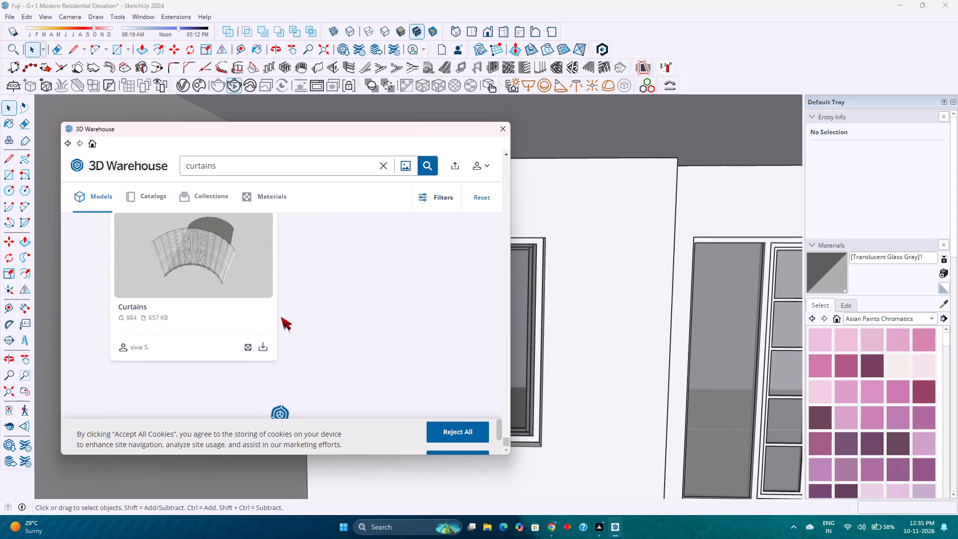
Load the 2 MB two-panel "curtain" model directly from 3D Warehouse and place it on the wall at the ground-floor window.
{"action": "scroll", "coordinate": [304, 314], "scroll_direction": "up", "scroll_amount": 9}
{"action": "scroll", "coordinate": [295, 314], "scroll_direction": "down", "scroll_amount": 5}
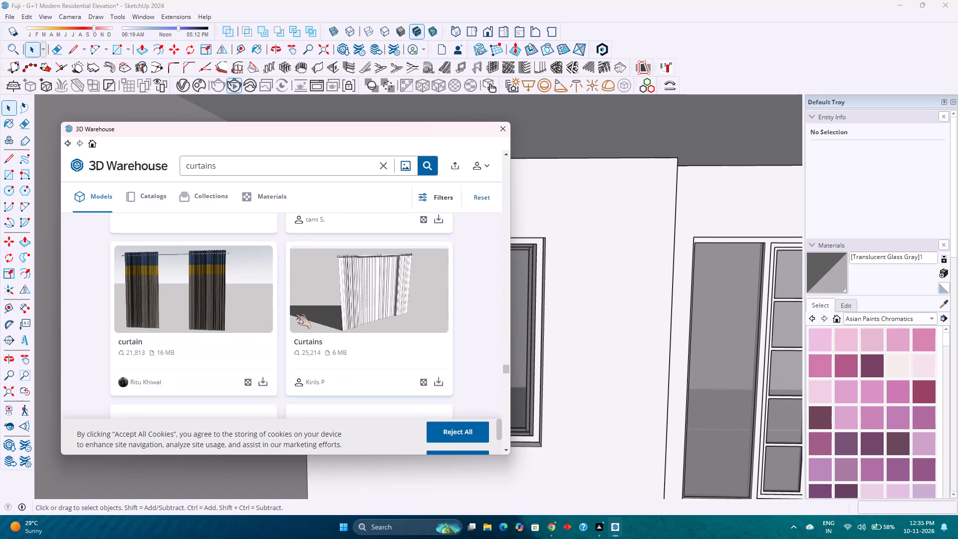
{"action": "scroll", "coordinate": [295, 314], "scroll_direction": "down", "scroll_amount": 10}
{"action": "scroll", "coordinate": [288, 304], "scroll_direction": "up", "scroll_amount": 3}
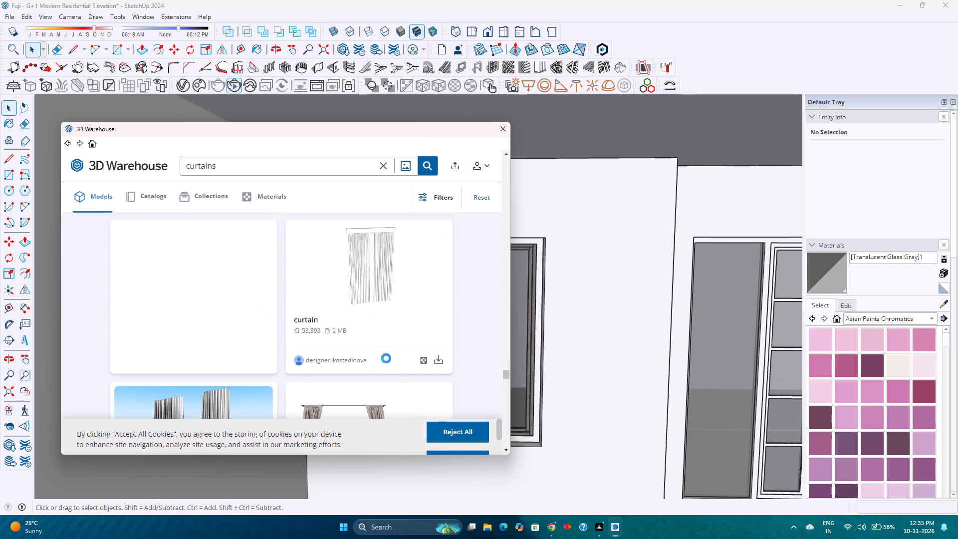
{"action": "left_click", "coordinate": [437, 360]}
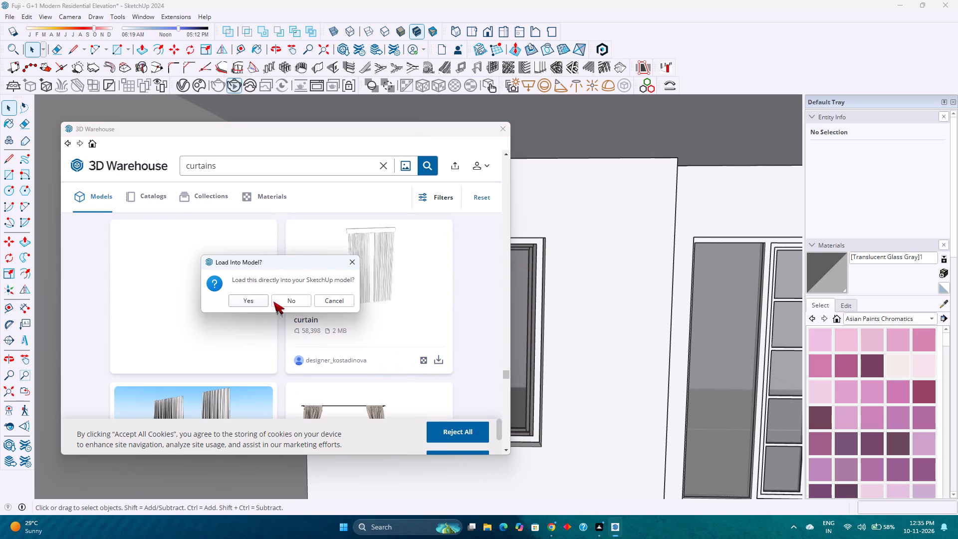
{"action": "left_click", "coordinate": [259, 297]}
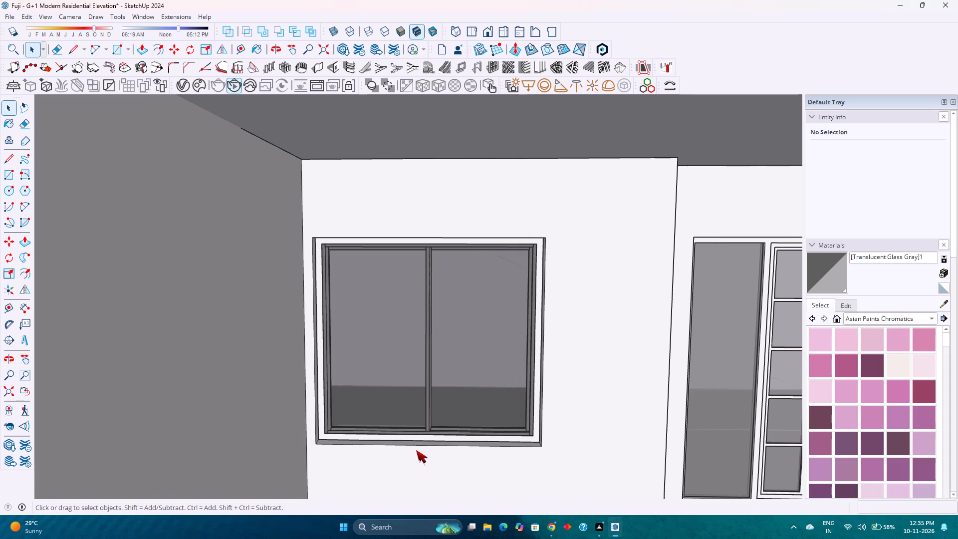
{"action": "scroll", "coordinate": [502, 454], "scroll_direction": "down", "scroll_amount": 3}
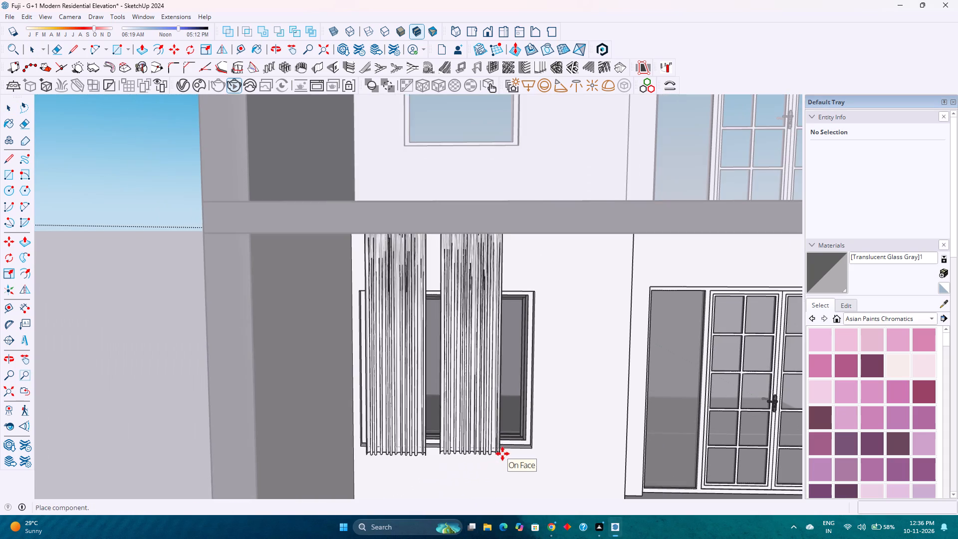
{"action": "middle_click_drag", "start_coordinate": [515, 476], "coordinate": [494, 442]}
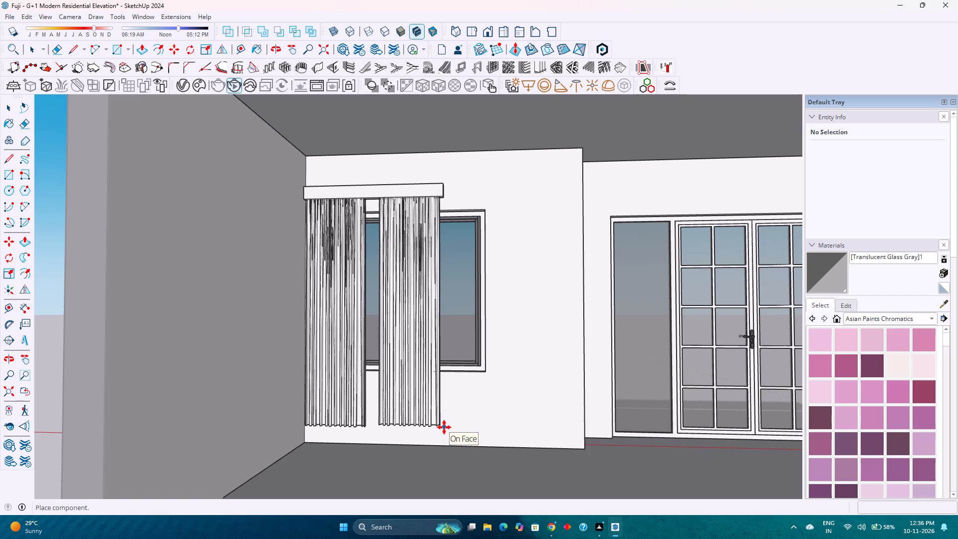
{"action": "left_click", "coordinate": [444, 427]}
Move the curtain by its pelmet's back top corner into the corner of the two walls, then lower it about 1 1/8".
{"action": "scroll", "coordinate": [290, 178], "scroll_direction": "up", "scroll_amount": 11}
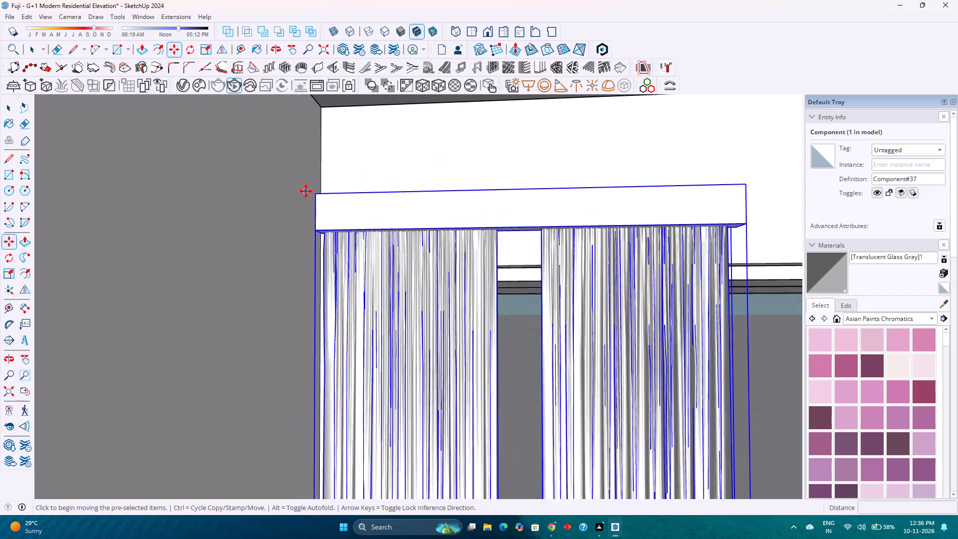
{"action": "scroll", "coordinate": [306, 191], "scroll_direction": "up", "scroll_amount": 5}
{"action": "middle_click_drag", "start_coordinate": [311, 195], "coordinate": [299, 264]}
{"action": "scroll", "coordinate": [338, 183], "scroll_direction": "up", "scroll_amount": 5}
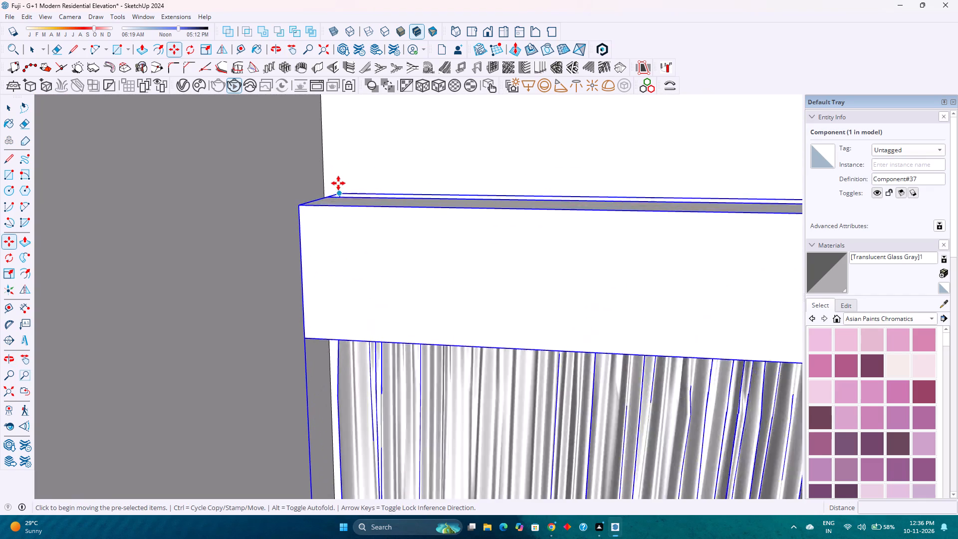
{"action": "scroll", "coordinate": [338, 183], "scroll_direction": "up", "scroll_amount": 5}
{"action": "middle_click_drag", "start_coordinate": [339, 185], "coordinate": [195, 229]}
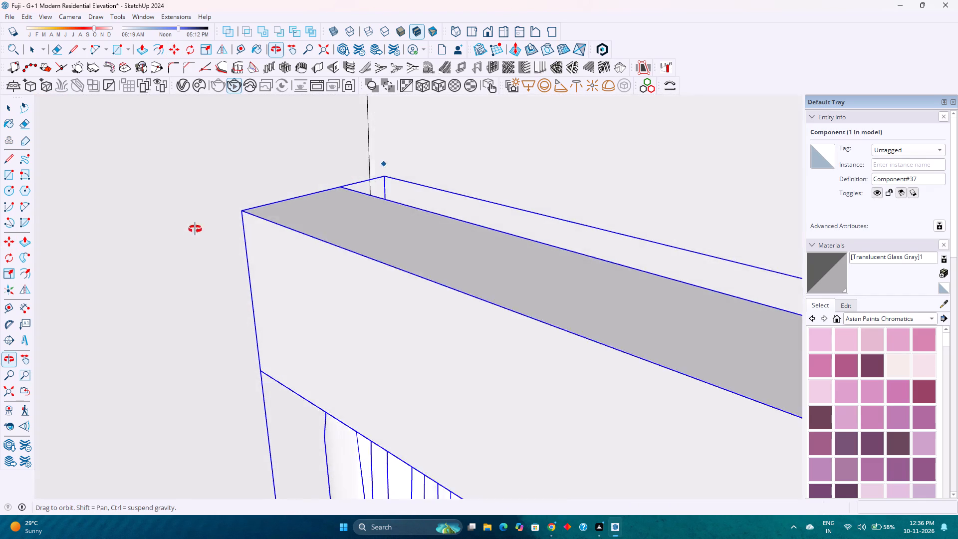
{"action": "middle_click_drag", "start_coordinate": [195, 229], "coordinate": [205, 227]}
{"action": "left_click", "coordinate": [341, 187]}
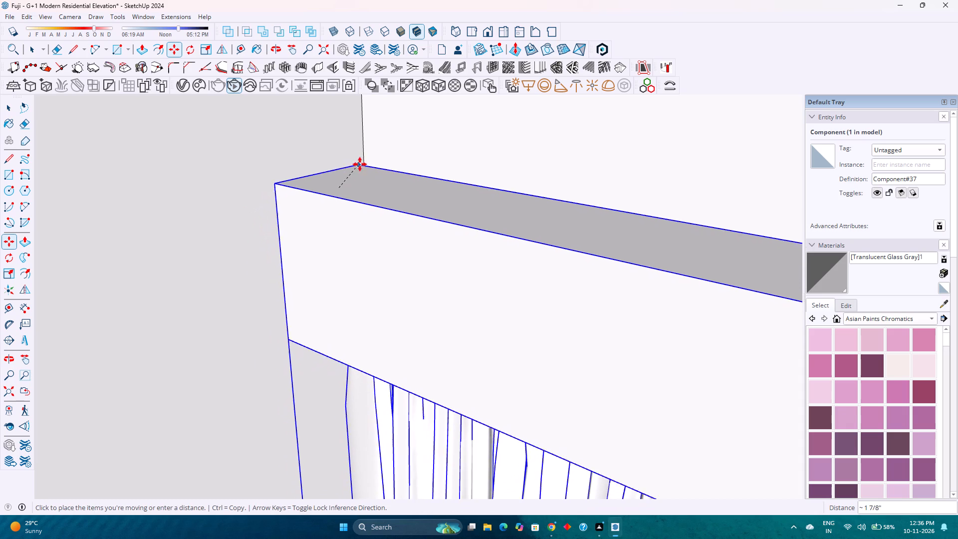
{"action": "left_click_drag", "start_coordinate": [365, 162], "coordinate": [364, 170]}
{"action": "scroll", "coordinate": [367, 160], "scroll_direction": "up", "scroll_amount": 4}
{"action": "scroll", "coordinate": [367, 160], "scroll_direction": "down", "scroll_amount": 4}
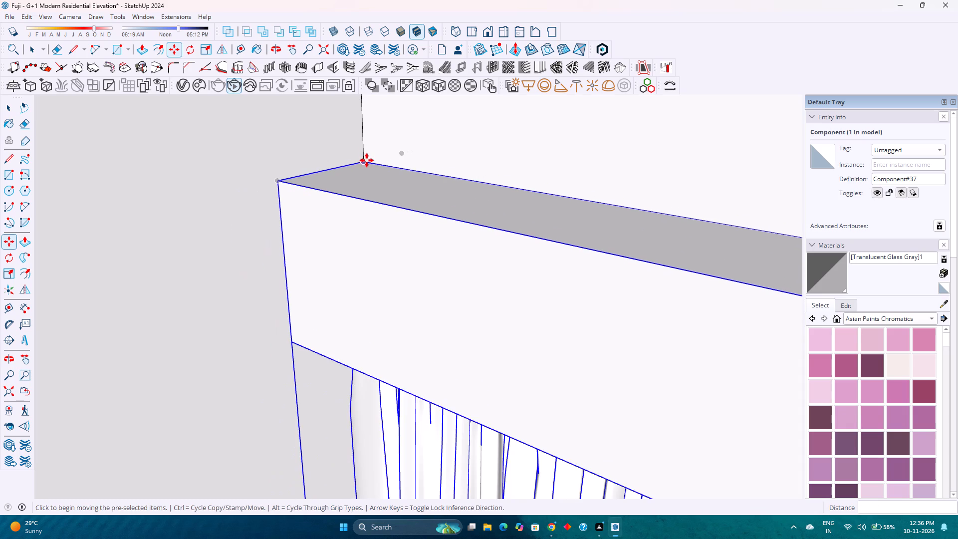
{"action": "left_click", "coordinate": [366, 160]}
{"action": "left_click", "coordinate": [365, 196]}
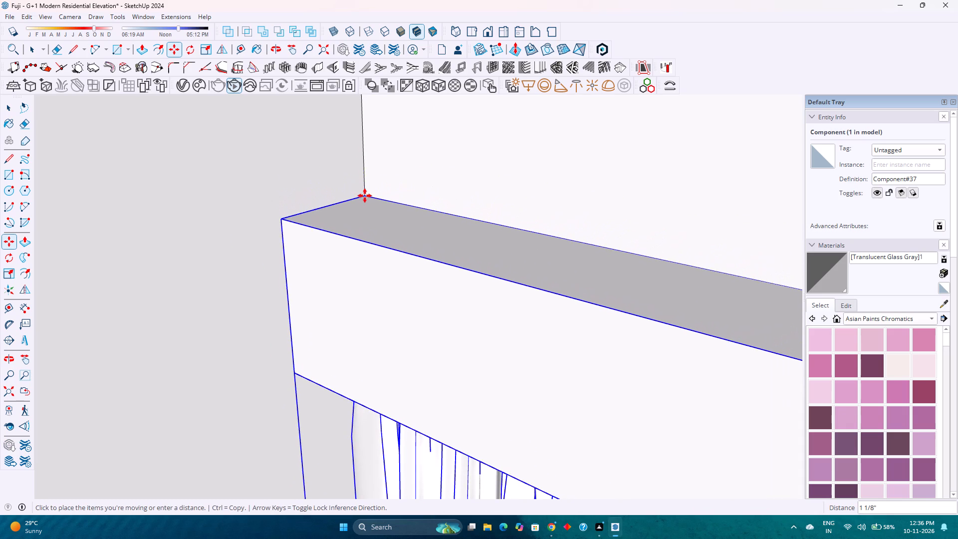
Examine how the curtain and its pelmet sit against the side wall, the window wall and the window opening.
{"action": "scroll", "coordinate": [365, 196], "scroll_direction": "down", "scroll_amount": 9}
{"action": "middle_click_drag", "start_coordinate": [379, 248], "coordinate": [297, 168]}
{"action": "scroll", "coordinate": [293, 164], "scroll_direction": "down", "scroll_amount": 4}
{"action": "middle_click_drag", "start_coordinate": [390, 236], "coordinate": [321, 211]}
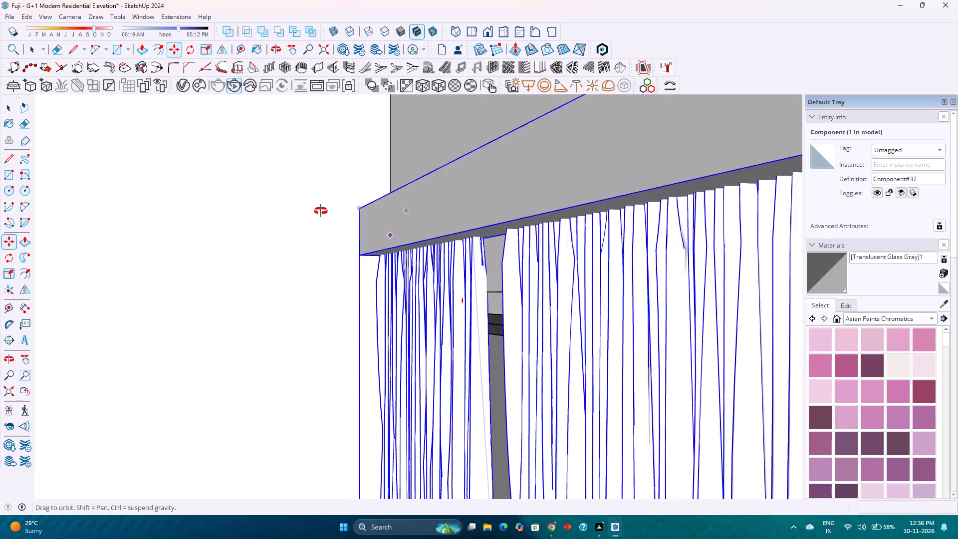
{"action": "middle_click_drag", "start_coordinate": [321, 211], "coordinate": [414, 223]}
{"action": "scroll", "coordinate": [374, 224], "scroll_direction": "down", "scroll_amount": 7}
{"action": "middle_click_drag", "start_coordinate": [359, 225], "coordinate": [472, 244]}
{"action": "scroll", "coordinate": [458, 240], "scroll_direction": "down", "scroll_amount": 7}
{"action": "middle_click_drag", "start_coordinate": [421, 243], "coordinate": [490, 246]}
{"action": "scroll", "coordinate": [489, 244], "scroll_direction": "down", "scroll_amount": 5}
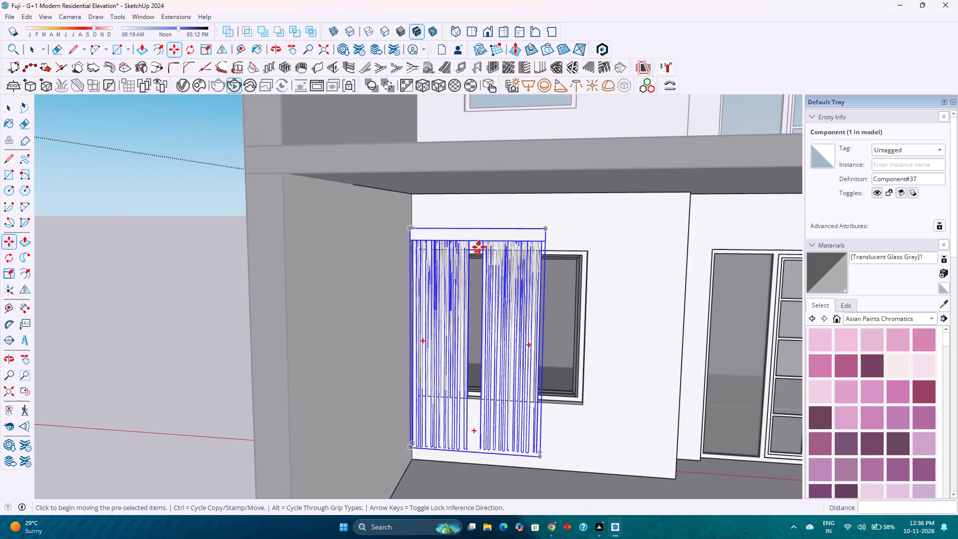
{"action": "scroll", "coordinate": [538, 281], "scroll_direction": "up", "scroll_amount": 1}
{"action": "middle_click_drag", "start_coordinate": [538, 281], "coordinate": [337, 260]}
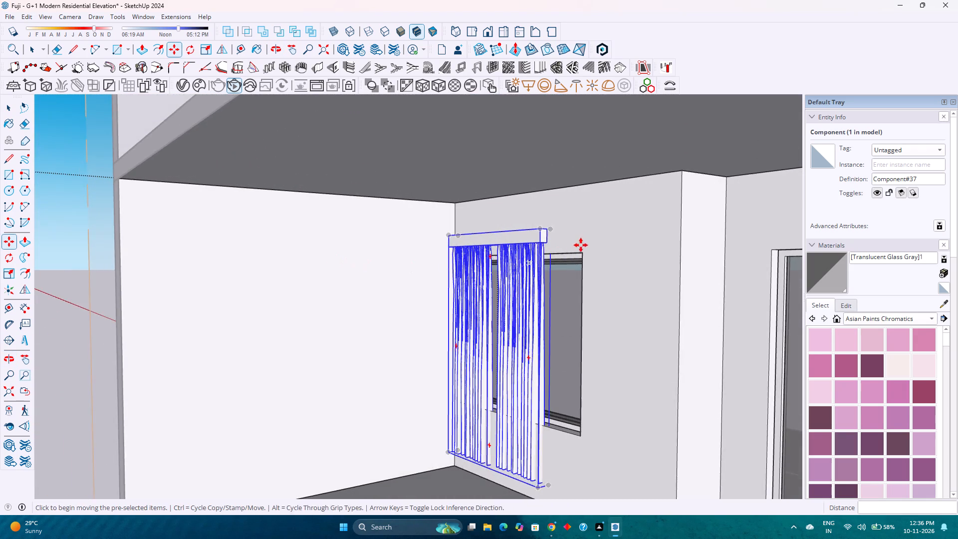
{"action": "scroll", "coordinate": [583, 243], "scroll_direction": "up", "scroll_amount": 3}
{"action": "left_click", "coordinate": [542, 225]}
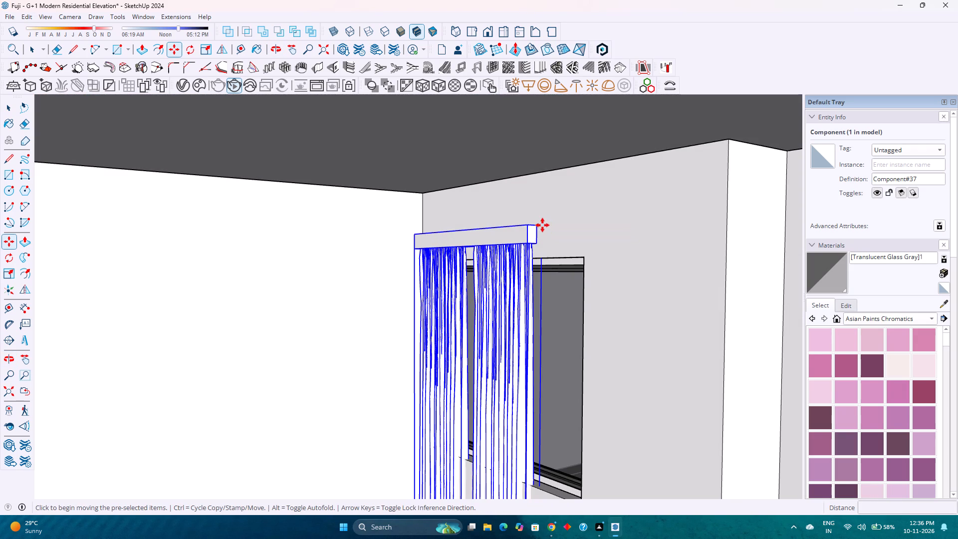
{"action": "left_click", "coordinate": [535, 225]}
Open the curtain component and its nested pelmet for editing at the pelmet's wall-facing side.
{"action": "scroll", "coordinate": [515, 245], "scroll_direction": "down", "scroll_amount": 4}
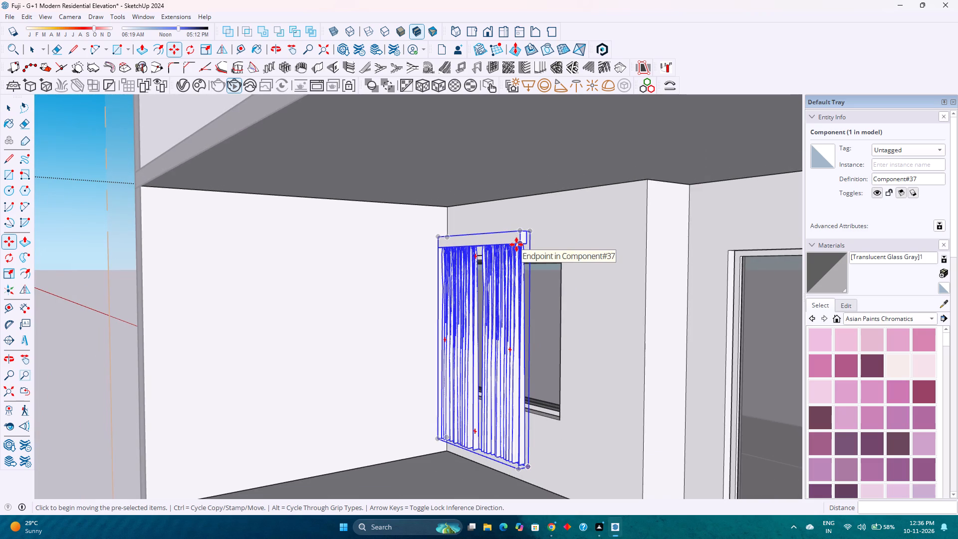
{"action": "key", "text": "space"}
{"action": "double_click", "coordinate": [521, 242]}
{"action": "scroll", "coordinate": [521, 241], "scroll_direction": "up", "scroll_amount": 2}
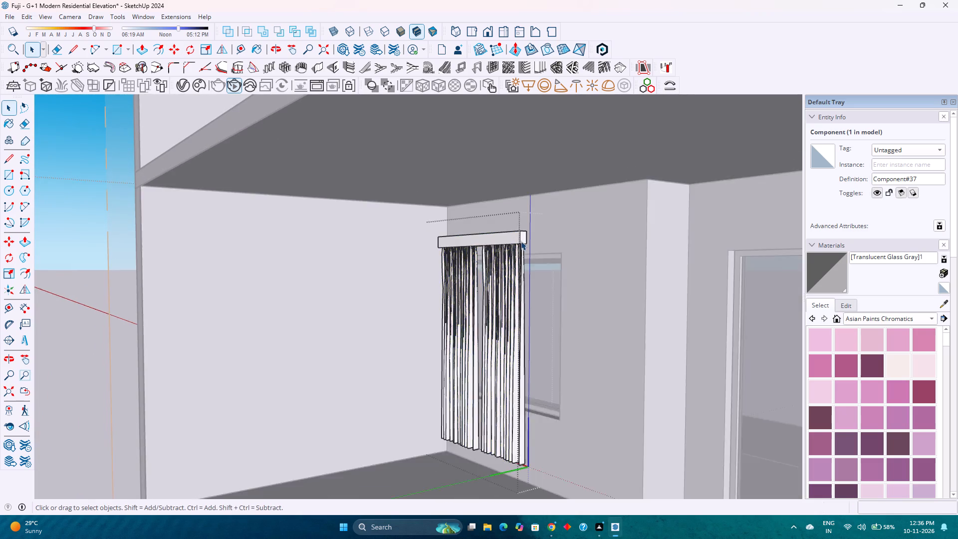
{"action": "scroll", "coordinate": [521, 241], "scroll_direction": "up", "scroll_amount": 20}
{"action": "scroll", "coordinate": [521, 241], "scroll_direction": "up", "scroll_amount": 3}
{"action": "middle_click_drag", "start_coordinate": [522, 247], "coordinate": [457, 210]}
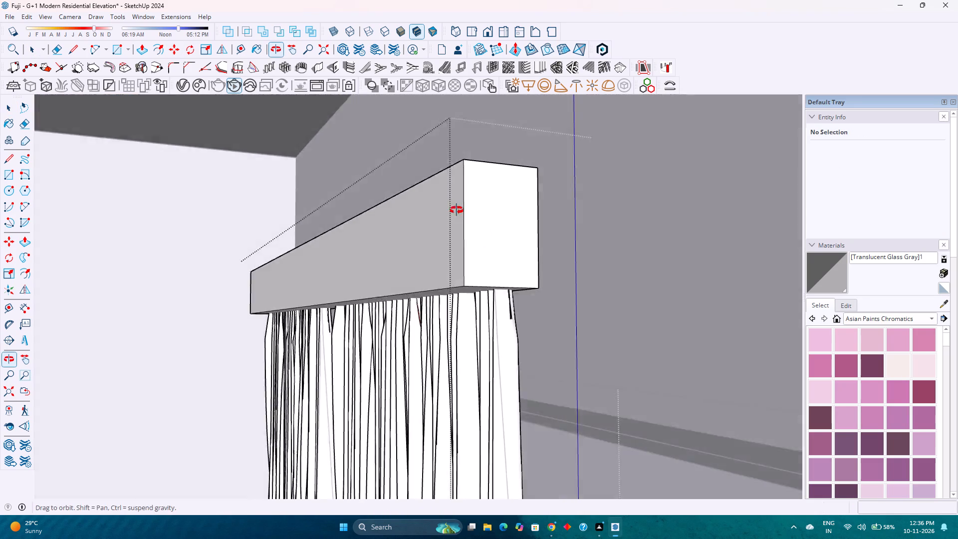
{"action": "middle_click_drag", "start_coordinate": [457, 210], "coordinate": [442, 197]}
{"action": "middle_click", "coordinate": [441, 196]}
{"action": "scroll", "coordinate": [497, 294], "scroll_direction": "up", "scroll_amount": 7}
{"action": "middle_click_drag", "start_coordinate": [504, 293], "coordinate": [390, 297]}
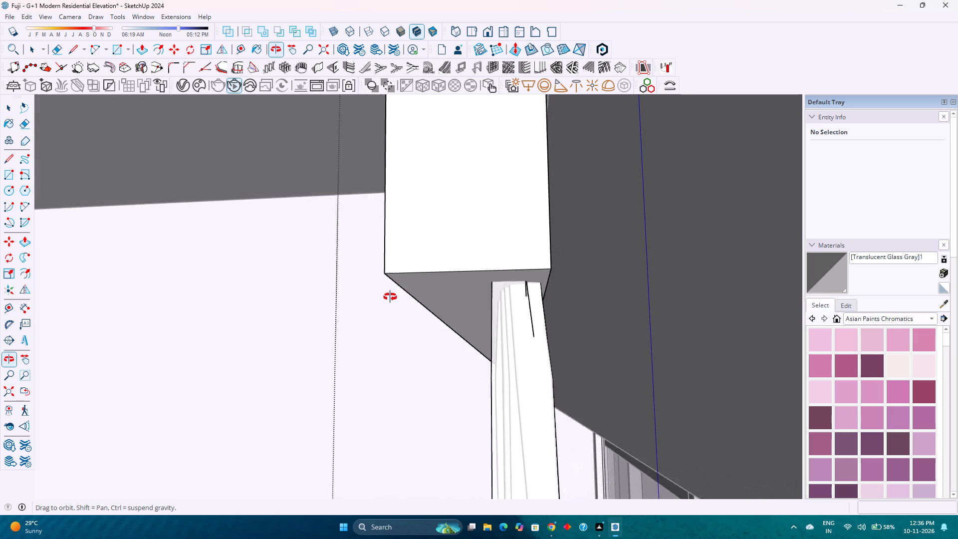
{"action": "middle_click_drag", "start_coordinate": [390, 297], "coordinate": [377, 306]}
{"action": "key", "text": "p"}
{"action": "scroll", "coordinate": [546, 244], "scroll_direction": "up", "scroll_amount": 2}
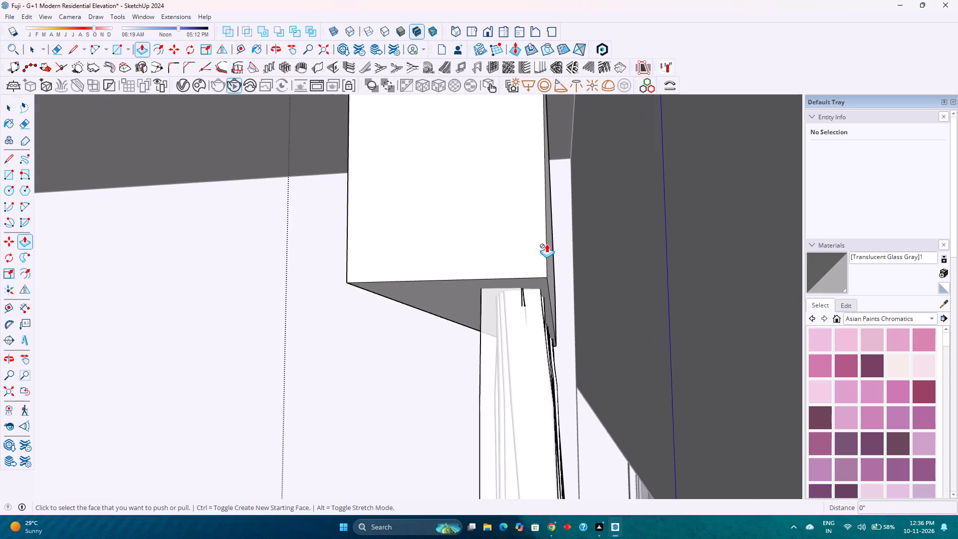
{"action": "scroll", "coordinate": [546, 244], "scroll_direction": "up", "scroll_amount": 1}
{"action": "middle_click_drag", "start_coordinate": [550, 242], "coordinate": [509, 261]}
{"action": "middle_click_drag", "start_coordinate": [532, 257], "coordinate": [635, 242]}
{"action": "key", "text": "space"}
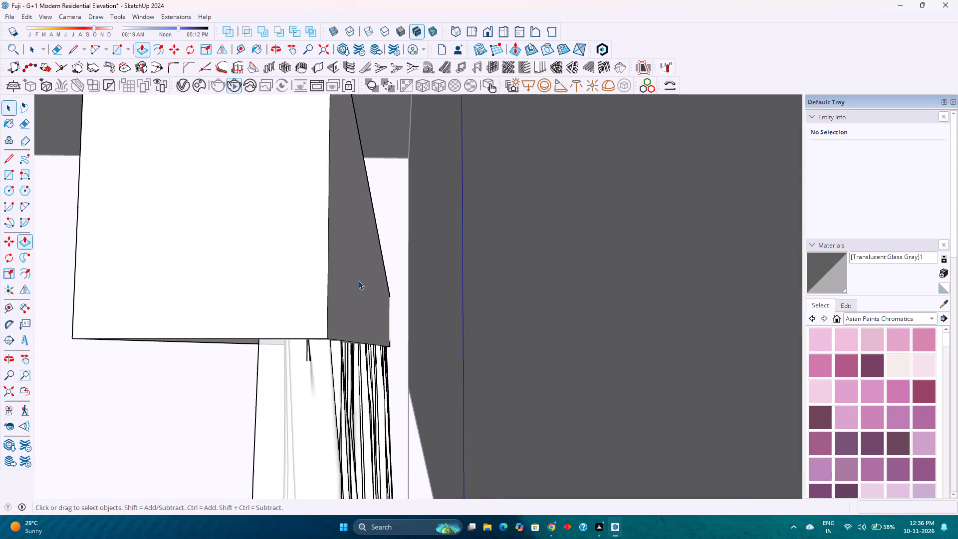
{"action": "left_click", "coordinate": [358, 279]}
{"action": "left_click", "coordinate": [358, 279]}
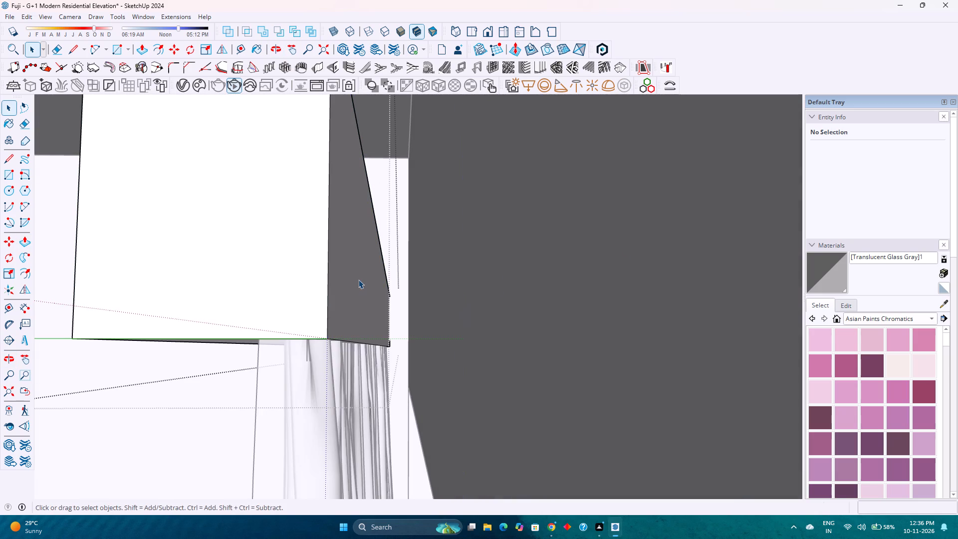
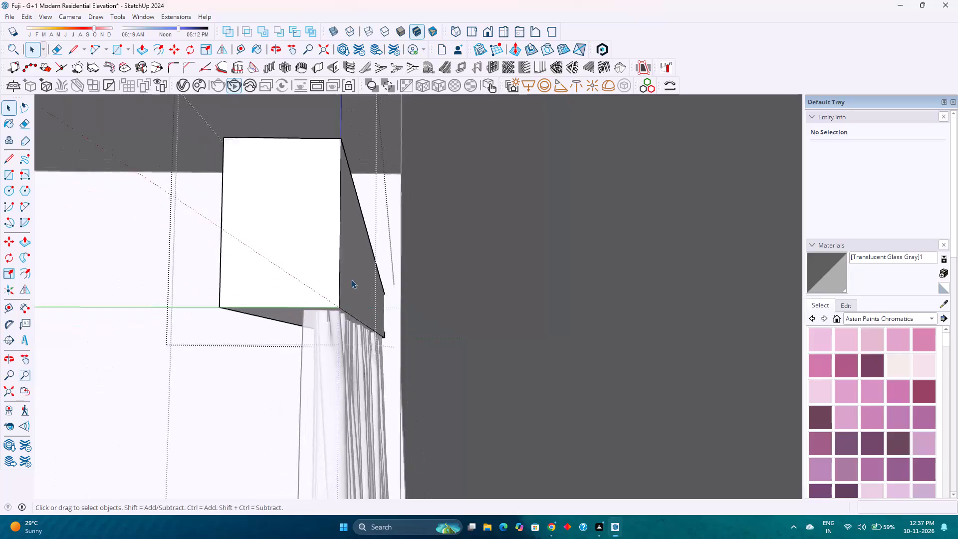
Push/Pull the pelmet's back face out to the window wall and close the curtain component.
{"action": "scroll", "coordinate": [351, 279], "scroll_direction": "up", "scroll_amount": 7}
{"action": "middle_click_drag", "start_coordinate": [319, 287], "coordinate": [367, 297]}
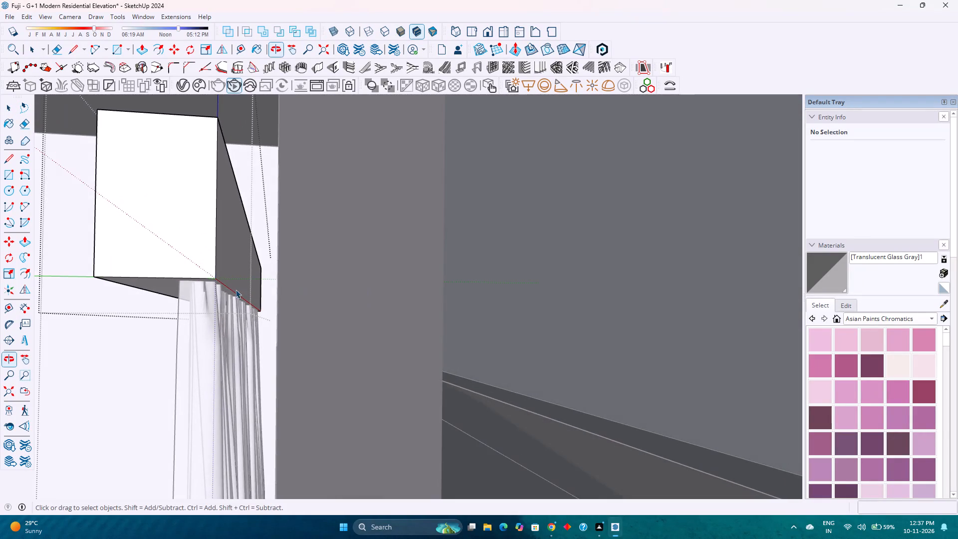
{"action": "scroll", "coordinate": [235, 289], "scroll_direction": "up", "scroll_amount": 2}
{"action": "left_click", "coordinate": [225, 263]}
{"action": "key", "text": "p"}
{"action": "left_click", "coordinate": [224, 263]}
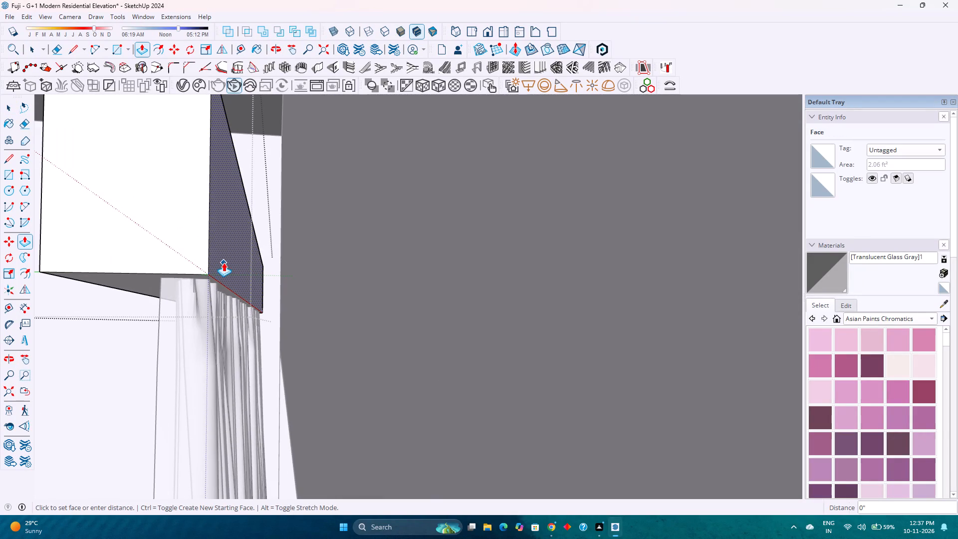
{"action": "left_click", "coordinate": [293, 244]}
{"action": "middle_click_drag", "start_coordinate": [193, 261], "coordinate": [289, 296]}
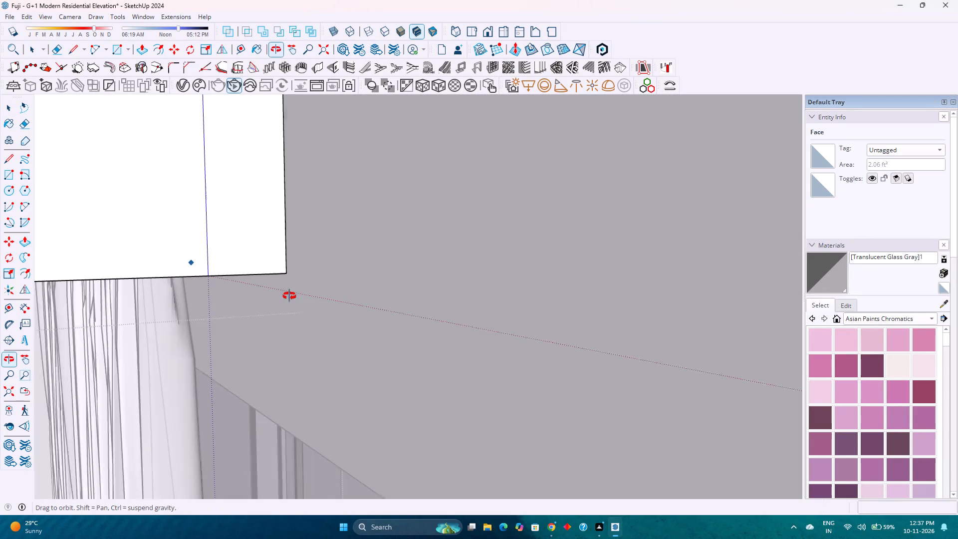
{"action": "middle_click_drag", "start_coordinate": [289, 296], "coordinate": [290, 296]}
{"action": "scroll", "coordinate": [291, 286], "scroll_direction": "down", "scroll_amount": 8}
{"action": "key", "text": "space"}
{"action": "key", "text": "Escape"}
{"action": "scroll", "coordinate": [291, 283], "scroll_direction": "down", "scroll_amount": 4}
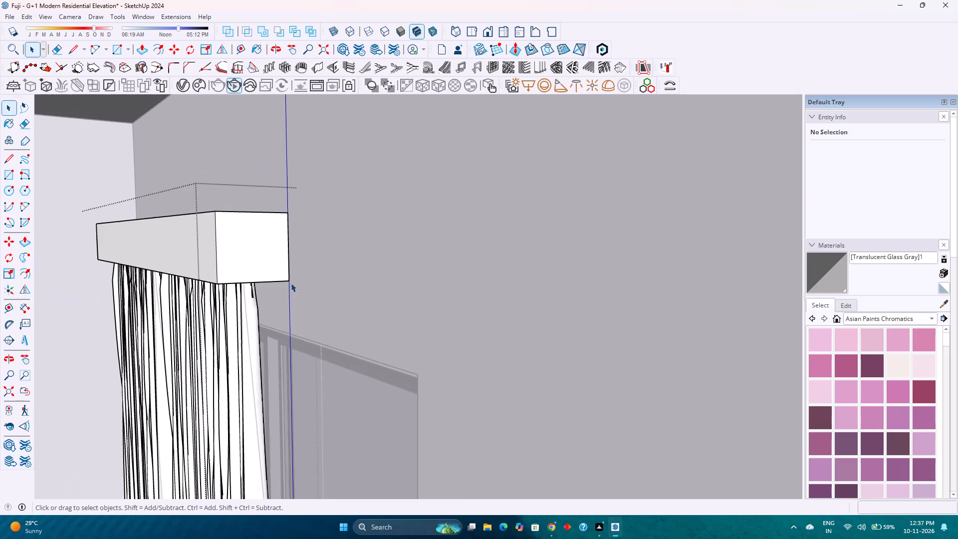
{"action": "middle_click_drag", "start_coordinate": [267, 289], "coordinate": [397, 279]}
{"action": "middle_click", "coordinate": [397, 279]}
{"action": "scroll", "coordinate": [398, 277], "scroll_direction": "down", "scroll_amount": 11}
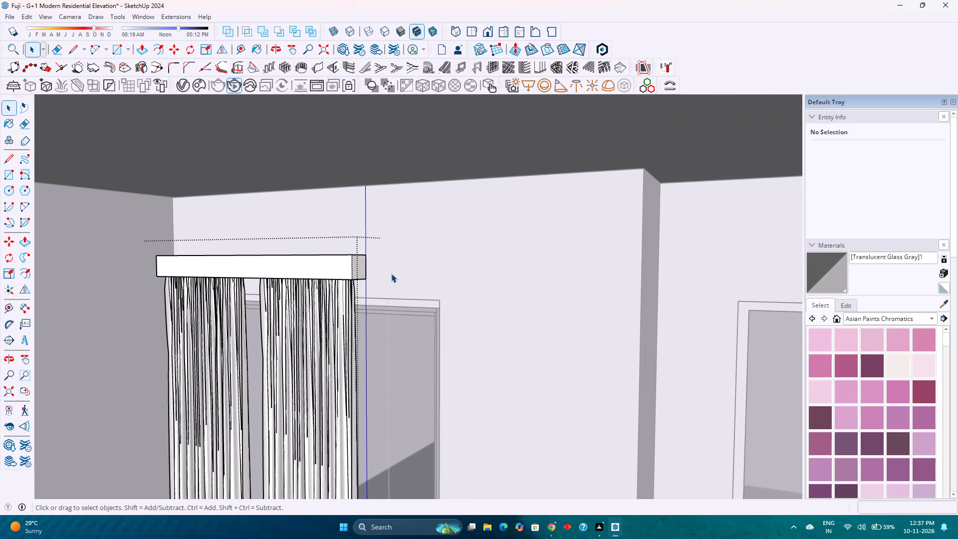
{"action": "scroll", "coordinate": [386, 276], "scroll_direction": "down", "scroll_amount": 4}
{"action": "key", "text": "Escape"}
Scale the curtain component along the red axis by about 1.44, widening it across the ground-floor window.
{"action": "left_click", "coordinate": [336, 276]}
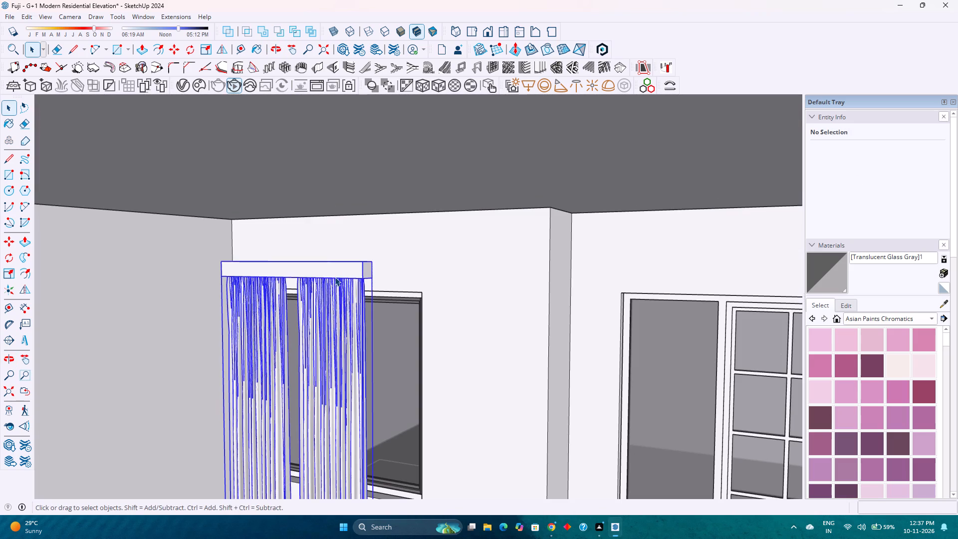
{"action": "key", "text": "s"}
{"action": "scroll", "coordinate": [340, 286], "scroll_direction": "down", "scroll_amount": 3}
{"action": "middle_click_drag", "start_coordinate": [340, 354], "coordinate": [380, 308], "text": "shift"}
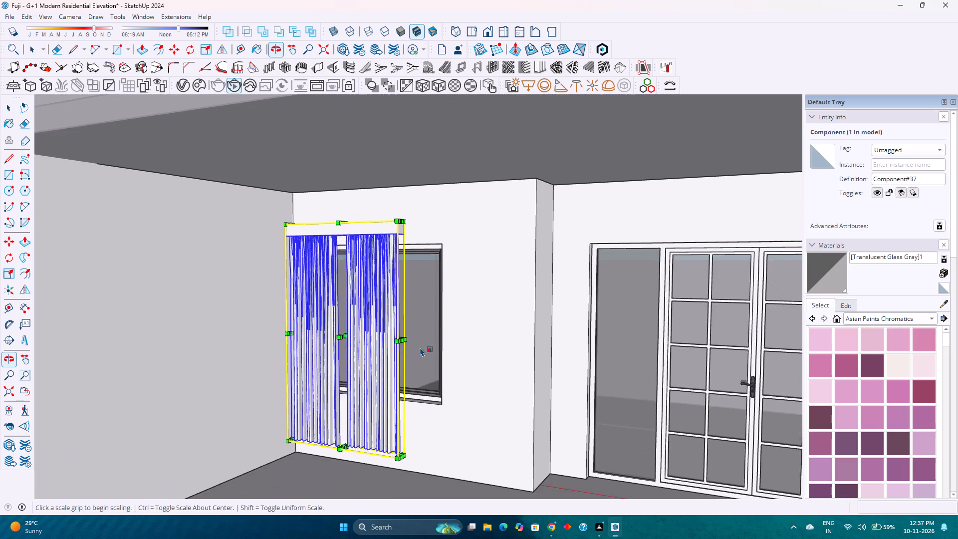
{"action": "scroll", "coordinate": [424, 357], "scroll_direction": "up", "scroll_amount": 2}
{"action": "left_click", "coordinate": [399, 337]}
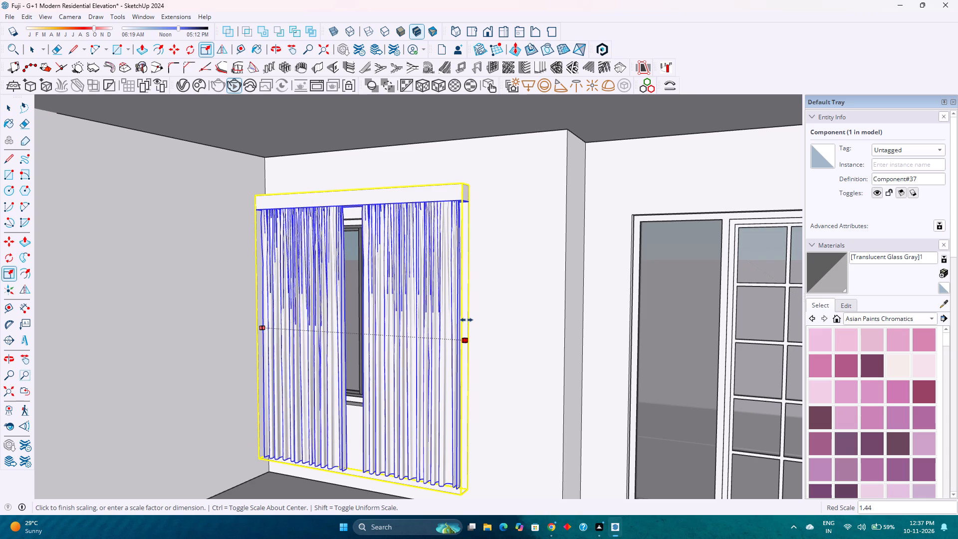
{"action": "left_click", "coordinate": [470, 319]}
{"action": "scroll", "coordinate": [429, 290], "scroll_direction": "down", "scroll_amount": 4}
{"action": "middle_click_drag", "start_coordinate": [423, 316], "coordinate": [458, 275]}
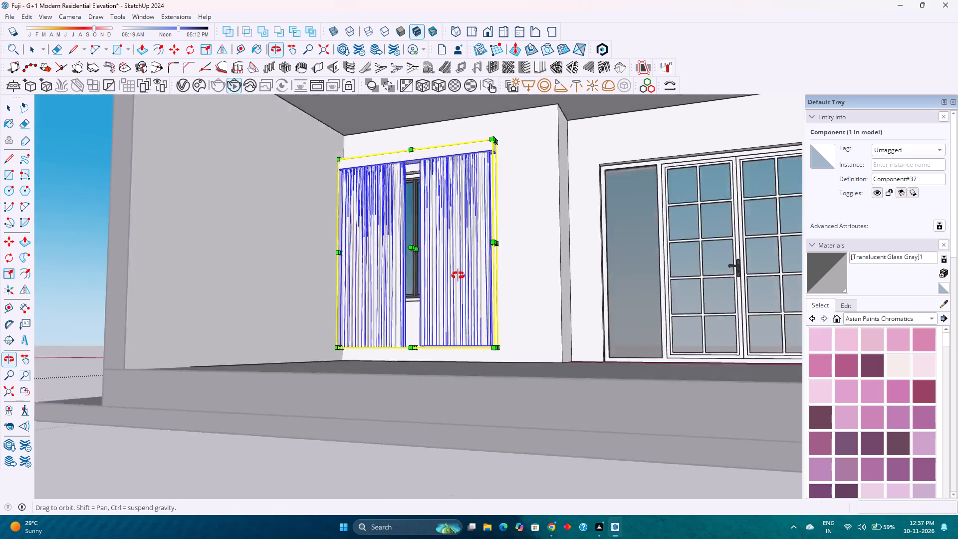
{"action": "middle_click_drag", "start_coordinate": [458, 275], "coordinate": [415, 312]}
{"action": "scroll", "coordinate": [418, 312], "scroll_direction": "down", "scroll_amount": 4}
{"action": "middle_click_drag", "start_coordinate": [383, 322], "coordinate": [484, 328]}
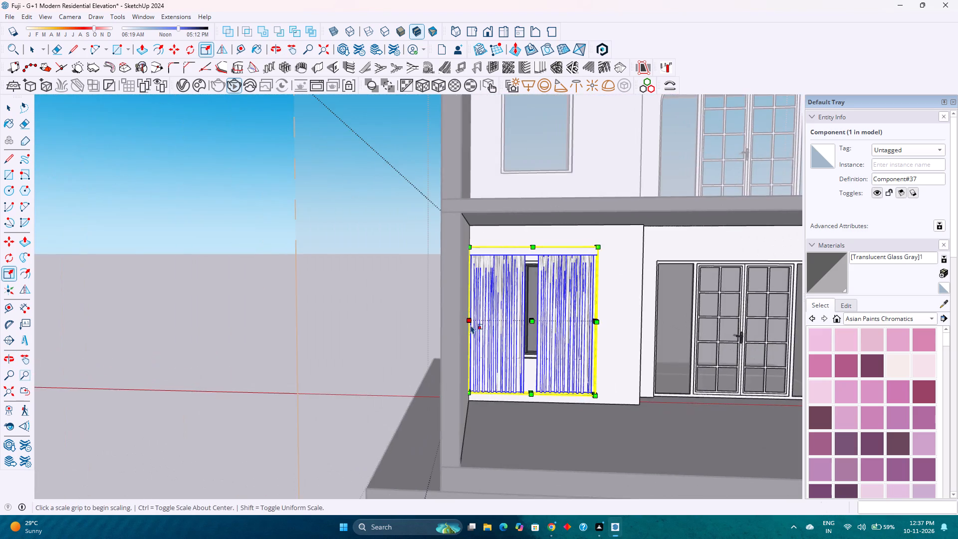
{"action": "scroll", "coordinate": [471, 325], "scroll_direction": "down", "scroll_amount": 4}
{"action": "key", "text": "space"}
{"action": "scroll", "coordinate": [461, 324], "scroll_direction": "down", "scroll_amount": 4}
{"action": "key", "text": "Escape"}
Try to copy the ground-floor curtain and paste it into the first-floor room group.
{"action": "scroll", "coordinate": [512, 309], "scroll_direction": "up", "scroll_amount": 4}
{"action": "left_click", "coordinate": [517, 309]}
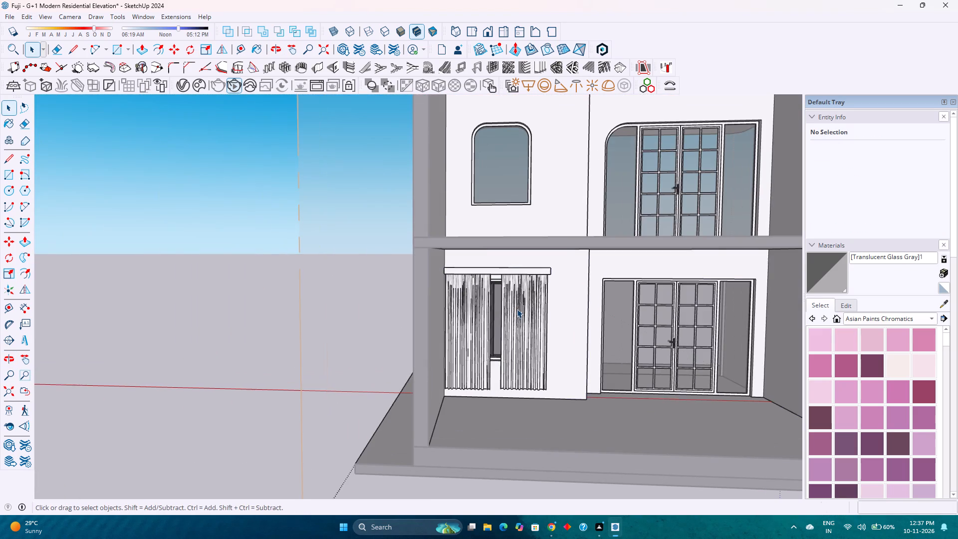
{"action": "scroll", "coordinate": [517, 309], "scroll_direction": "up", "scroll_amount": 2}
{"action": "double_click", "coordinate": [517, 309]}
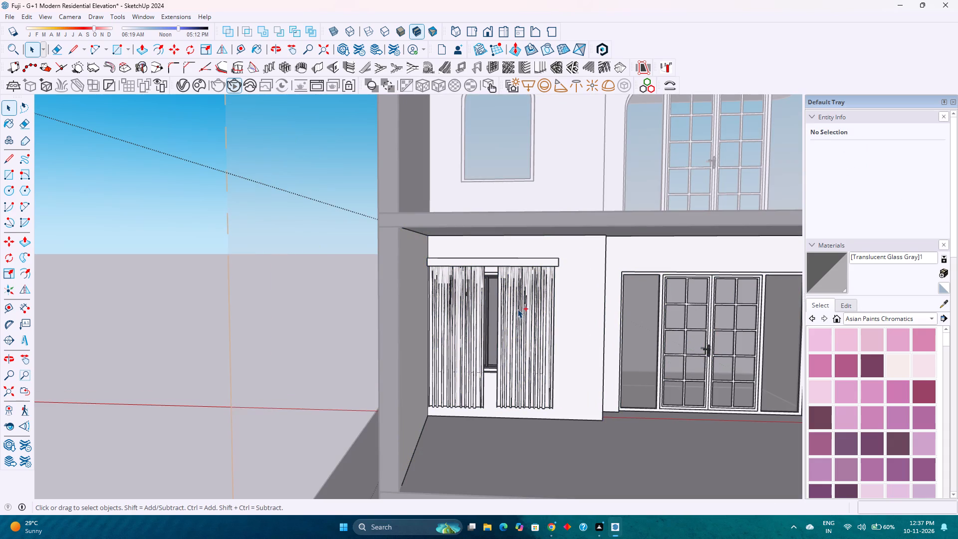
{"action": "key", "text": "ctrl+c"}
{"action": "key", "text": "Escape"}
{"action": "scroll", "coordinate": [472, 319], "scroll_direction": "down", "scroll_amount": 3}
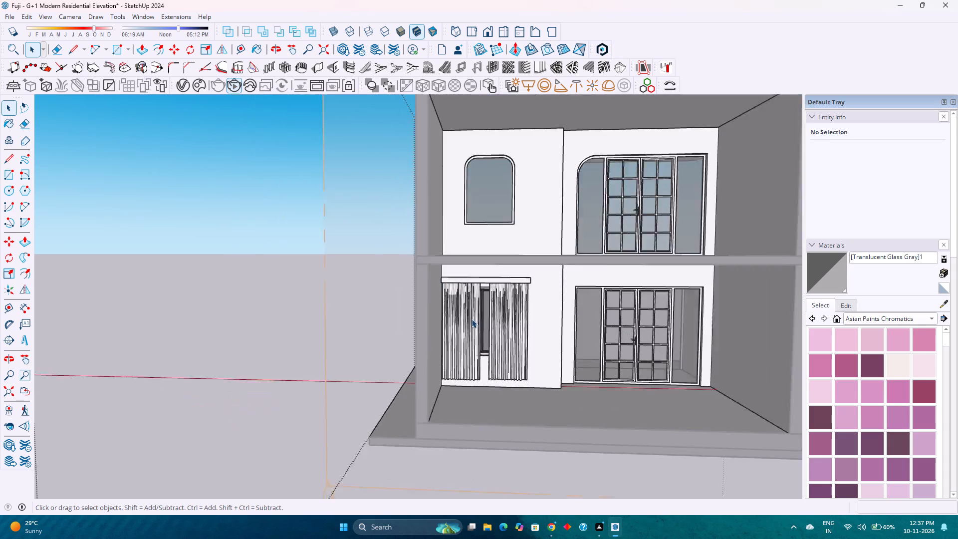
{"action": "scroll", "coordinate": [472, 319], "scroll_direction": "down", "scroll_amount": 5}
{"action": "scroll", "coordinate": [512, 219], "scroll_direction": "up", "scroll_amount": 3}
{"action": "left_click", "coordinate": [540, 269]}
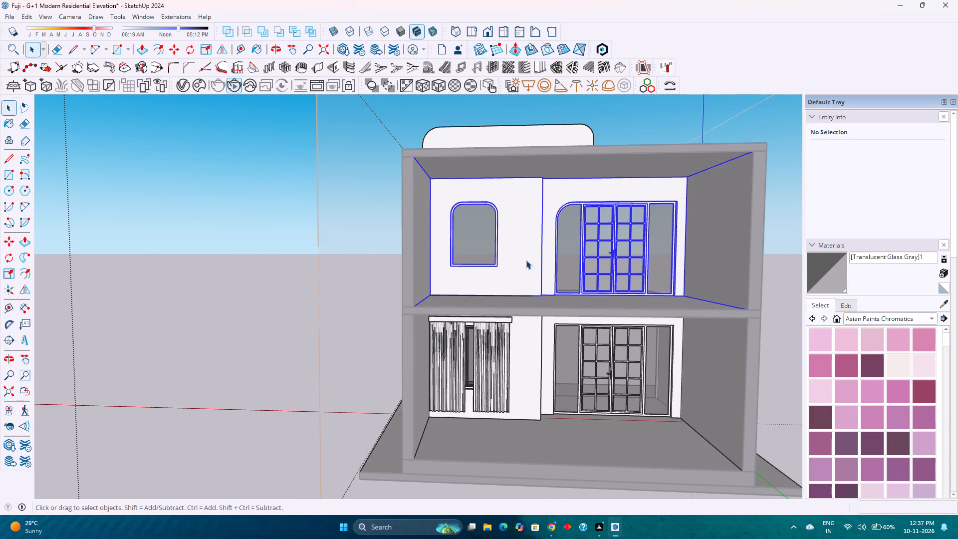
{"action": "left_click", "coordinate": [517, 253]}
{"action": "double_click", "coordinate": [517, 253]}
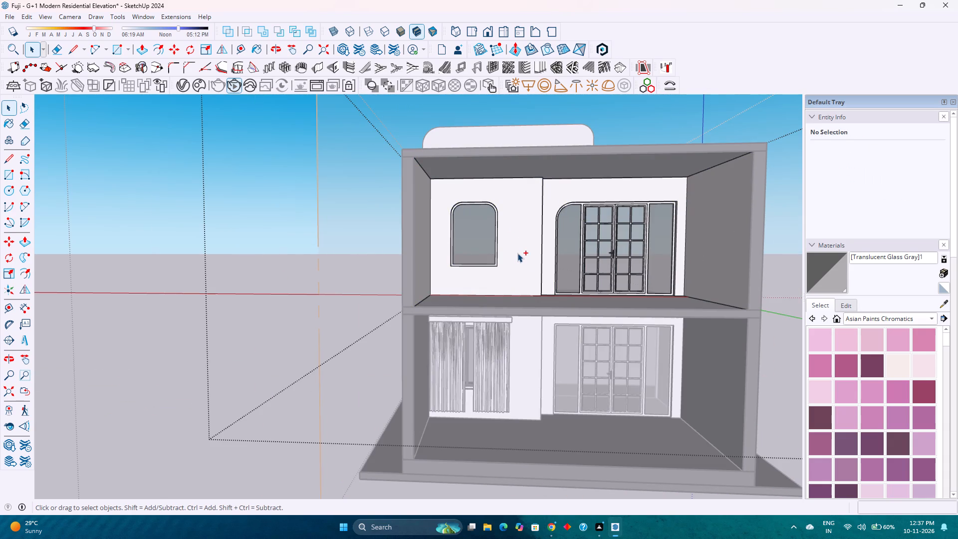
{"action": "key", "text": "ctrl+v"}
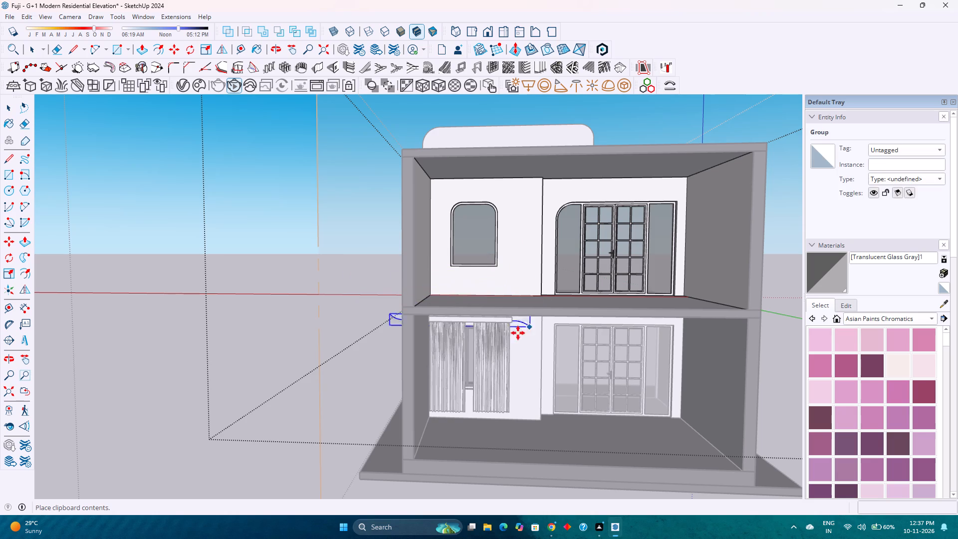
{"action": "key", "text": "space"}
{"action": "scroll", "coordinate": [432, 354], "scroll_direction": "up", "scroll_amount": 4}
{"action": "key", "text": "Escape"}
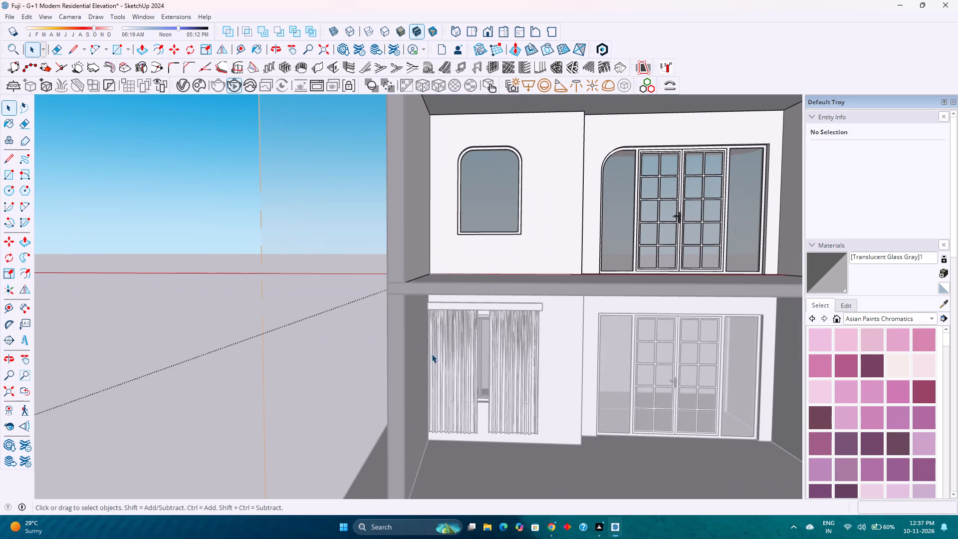
Open the exterior front frame group and paste the copied panel group along the first-floor balcony's front edge.
{"action": "left_click", "coordinate": [503, 360]}
{"action": "scroll", "coordinate": [501, 353], "scroll_direction": "down", "scroll_amount": 2}
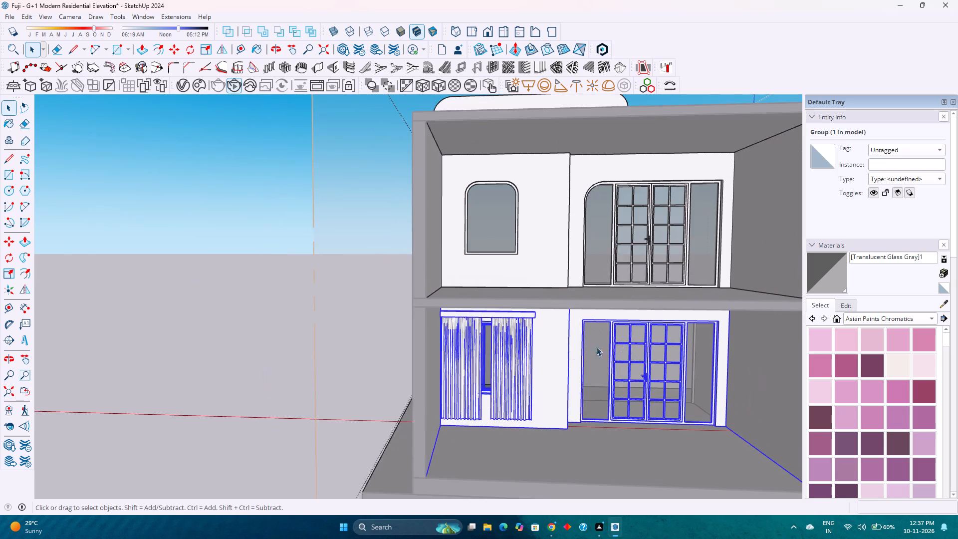
{"action": "scroll", "coordinate": [628, 339], "scroll_direction": "down", "scroll_amount": 5}
{"action": "middle_click_drag", "start_coordinate": [617, 338], "coordinate": [352, 354]}
{"action": "scroll", "coordinate": [353, 351], "scroll_direction": "down", "scroll_amount": 4}
{"action": "middle_click_drag", "start_coordinate": [491, 351], "coordinate": [358, 365]}
{"action": "scroll", "coordinate": [368, 363], "scroll_direction": "up", "scroll_amount": 2}
{"action": "middle_click_drag", "start_coordinate": [389, 359], "coordinate": [384, 359]}
{"action": "scroll", "coordinate": [389, 359], "scroll_direction": "up", "scroll_amount": 1}
{"action": "double_click", "coordinate": [378, 358]}
{"action": "scroll", "coordinate": [378, 357], "scroll_direction": "up", "scroll_amount": 4}
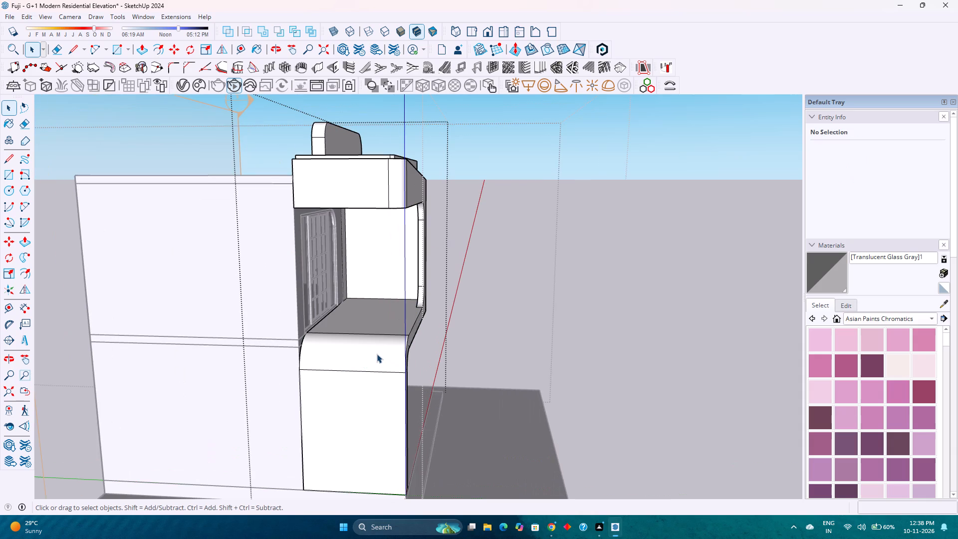
{"action": "key", "text": "ctrl+v"}
{"action": "scroll", "coordinate": [399, 345], "scroll_direction": "up", "scroll_amount": 5}
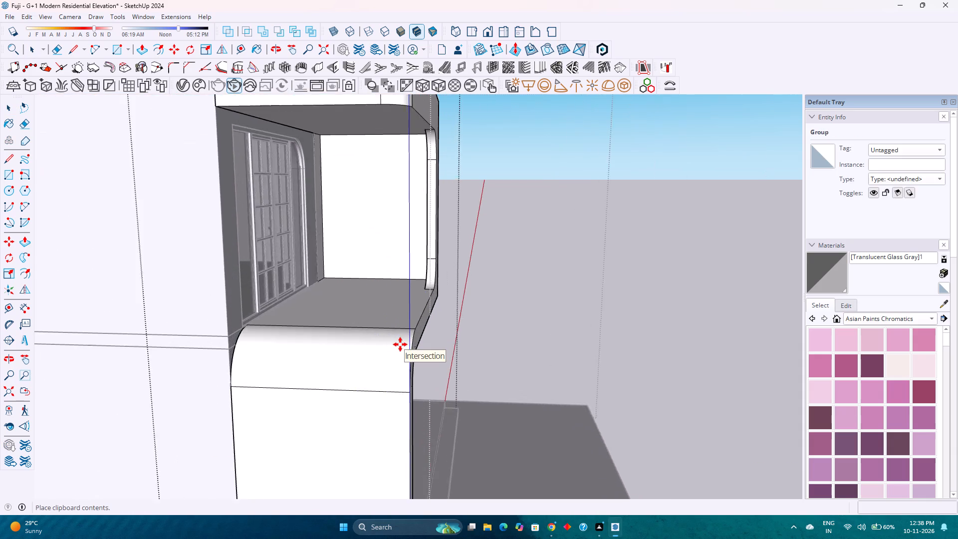
{"action": "scroll", "coordinate": [400, 344], "scroll_direction": "up", "scroll_amount": 2}
{"action": "middle_click_drag", "start_coordinate": [400, 344], "coordinate": [250, 350]}
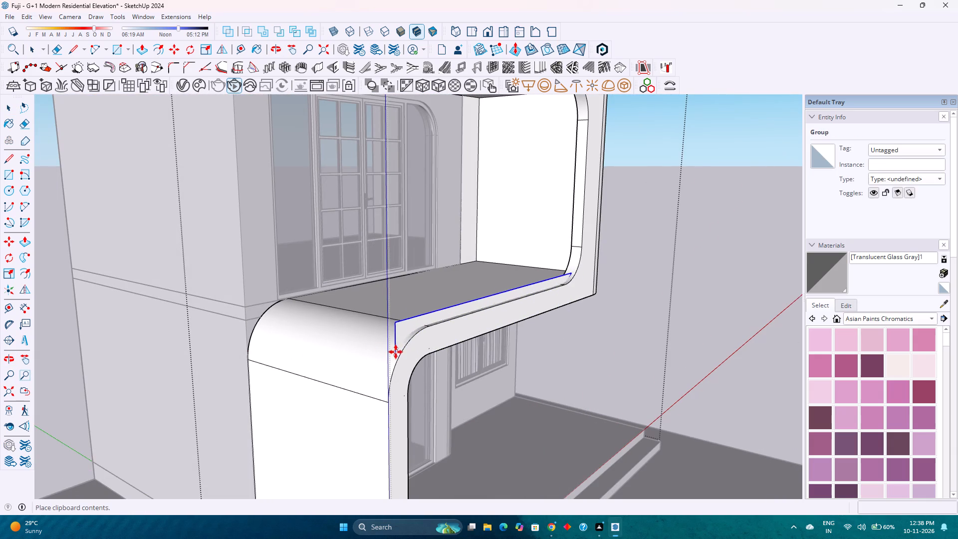
{"action": "left_click", "coordinate": [397, 348]}
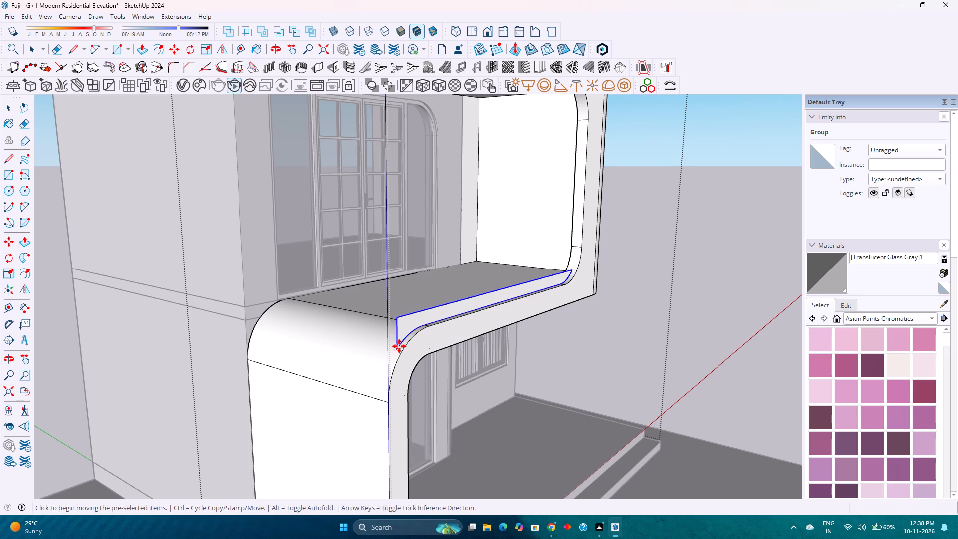
Move the pasted balcony panel about 2 11/16" by its upper end corner at the frame's curve onto the frame's front edge.
{"action": "scroll", "coordinate": [440, 321], "scroll_direction": "up", "scroll_amount": 4}
{"action": "middle_click_drag", "start_coordinate": [440, 331], "coordinate": [284, 349]}
{"action": "scroll", "coordinate": [391, 344], "scroll_direction": "up", "scroll_amount": 7}
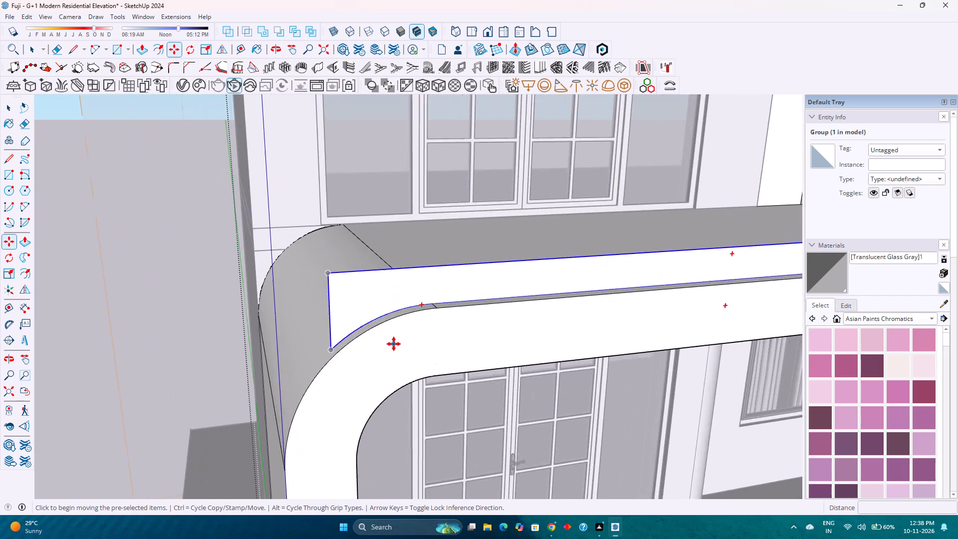
{"action": "scroll", "coordinate": [394, 344], "scroll_direction": "up", "scroll_amount": 4}
{"action": "middle_click_drag", "start_coordinate": [394, 342], "coordinate": [383, 375]}
{"action": "scroll", "coordinate": [368, 337], "scroll_direction": "down", "scroll_amount": 3}
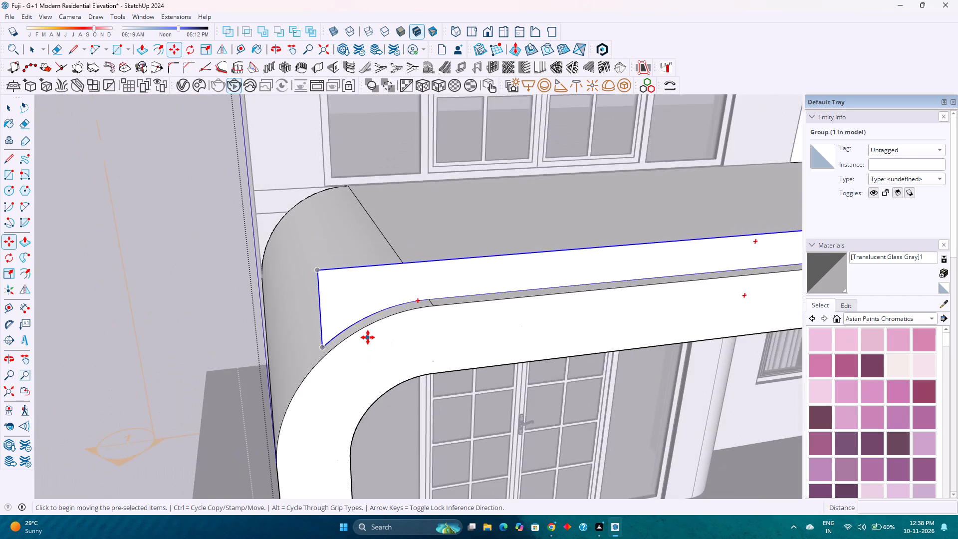
{"action": "scroll", "coordinate": [368, 337], "scroll_direction": "down", "scroll_amount": 5}
{"action": "scroll", "coordinate": [621, 305], "scroll_direction": "up", "scroll_amount": 1}
{"action": "middle_click_drag", "start_coordinate": [615, 306], "coordinate": [302, 316], "text": "shift"}
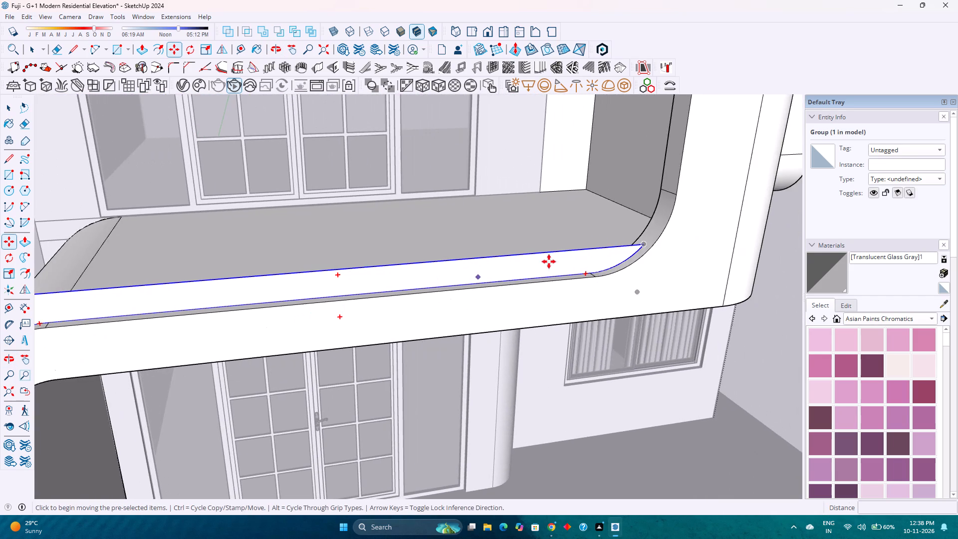
{"action": "scroll", "coordinate": [675, 243], "scroll_direction": "up", "scroll_amount": 7}
{"action": "scroll", "coordinate": [536, 291], "scroll_direction": "up", "scroll_amount": 4}
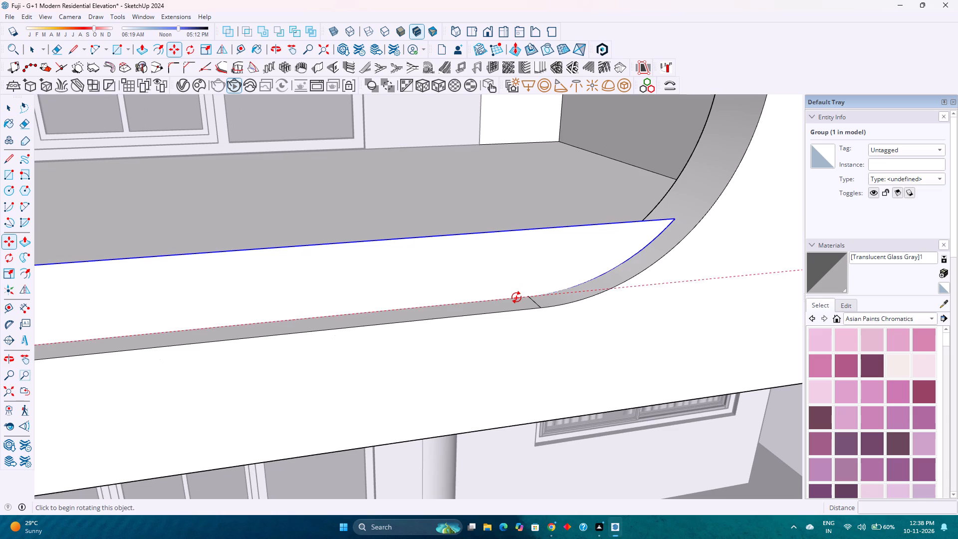
{"action": "left_click", "coordinate": [516, 297]}
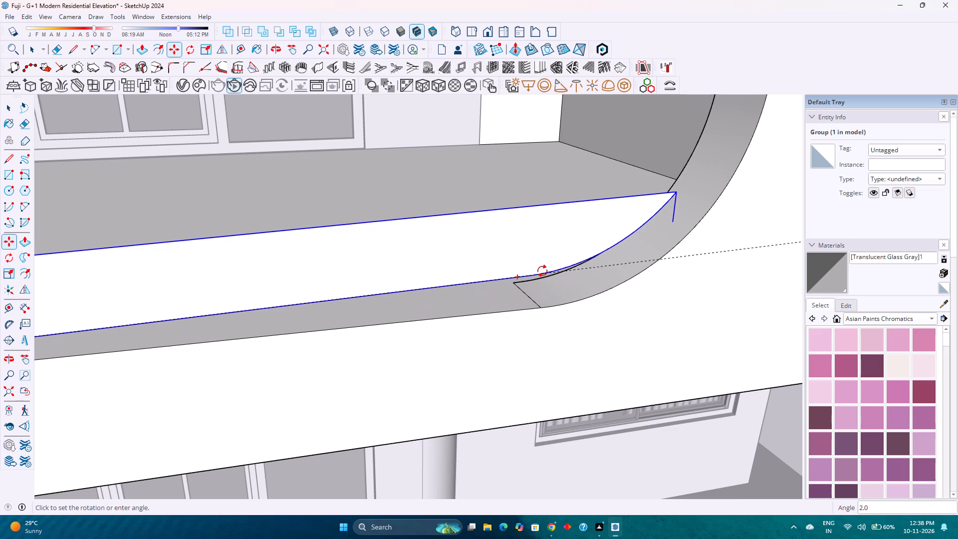
{"action": "key", "text": "Escape"}
{"action": "scroll", "coordinate": [517, 291], "scroll_direction": "down", "scroll_amount": 4}
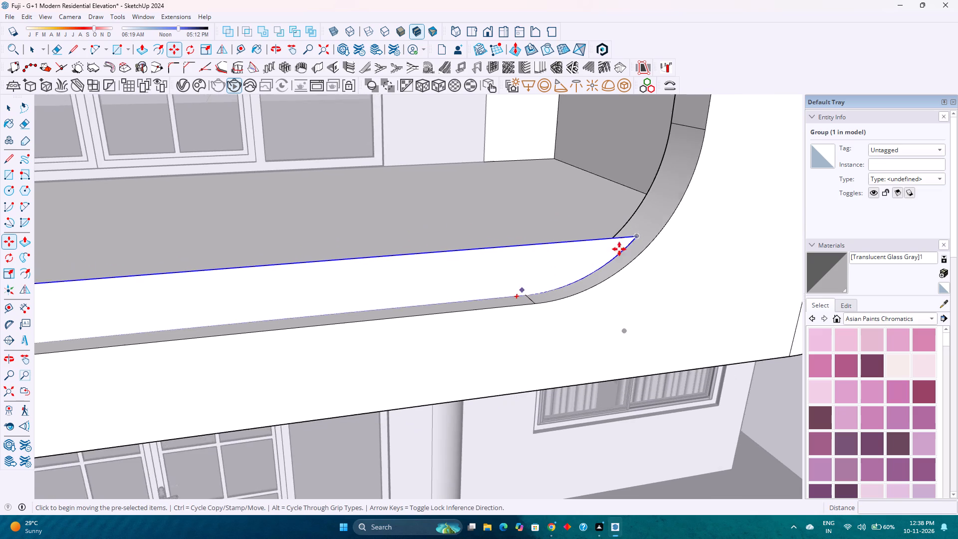
{"action": "left_click", "coordinate": [625, 242]}
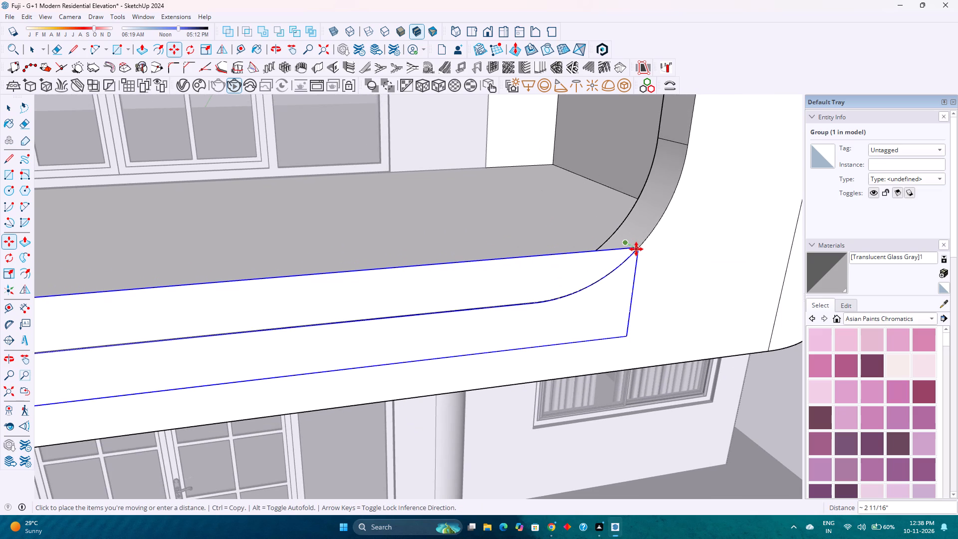
{"action": "left_click", "coordinate": [636, 249]}
Move the balcony panel slightly up, from its opposite curve's endpoint to the matching endpoint on the frame's curved edge.
{"action": "scroll", "coordinate": [634, 249], "scroll_direction": "down", "scroll_amount": 5}
{"action": "scroll", "coordinate": [431, 333], "scroll_direction": "up", "scroll_amount": 2}
{"action": "middle_click_drag", "start_coordinate": [404, 330], "coordinate": [781, 260], "text": "shift"}
{"action": "middle_click", "coordinate": [781, 260], "text": "shift"}
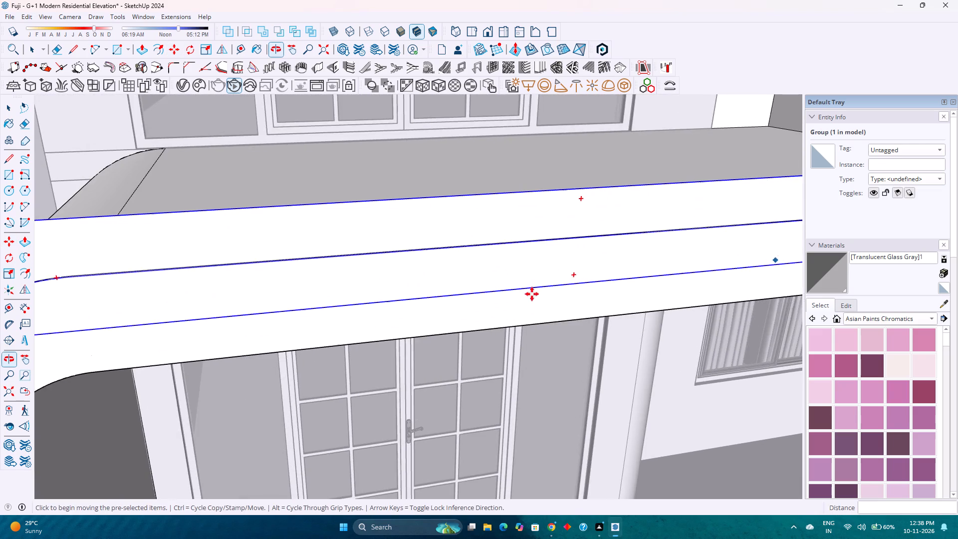
{"action": "middle_click_drag", "start_coordinate": [209, 315], "coordinate": [557, 275], "text": "shift"}
{"action": "scroll", "coordinate": [384, 268], "scroll_direction": "up", "scroll_amount": 1}
{"action": "scroll", "coordinate": [418, 234], "scroll_direction": "up", "scroll_amount": 10}
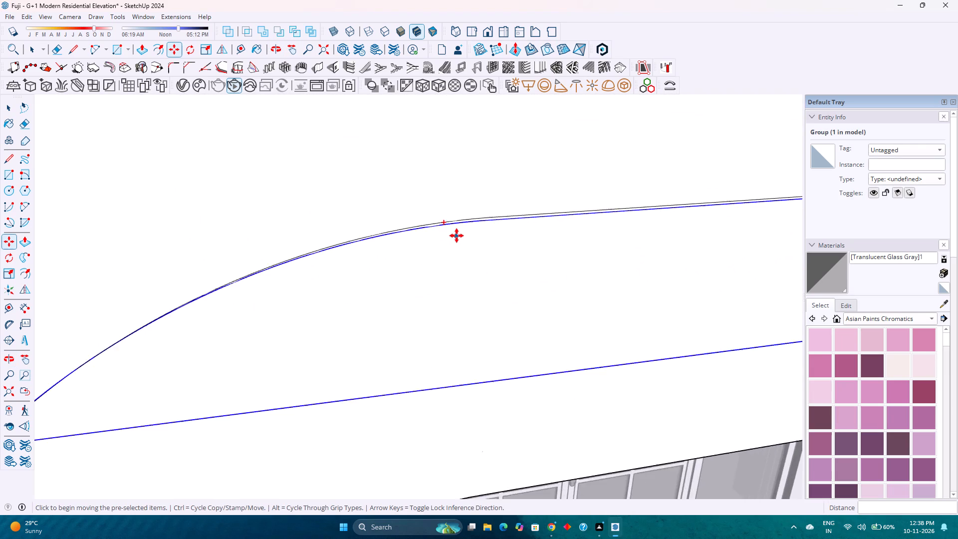
{"action": "scroll", "coordinate": [457, 236], "scroll_direction": "up", "scroll_amount": 5}
{"action": "middle_click_drag", "start_coordinate": [438, 230], "coordinate": [671, 159], "text": "shift"}
{"action": "scroll", "coordinate": [628, 164], "scroll_direction": "down", "scroll_amount": 5}
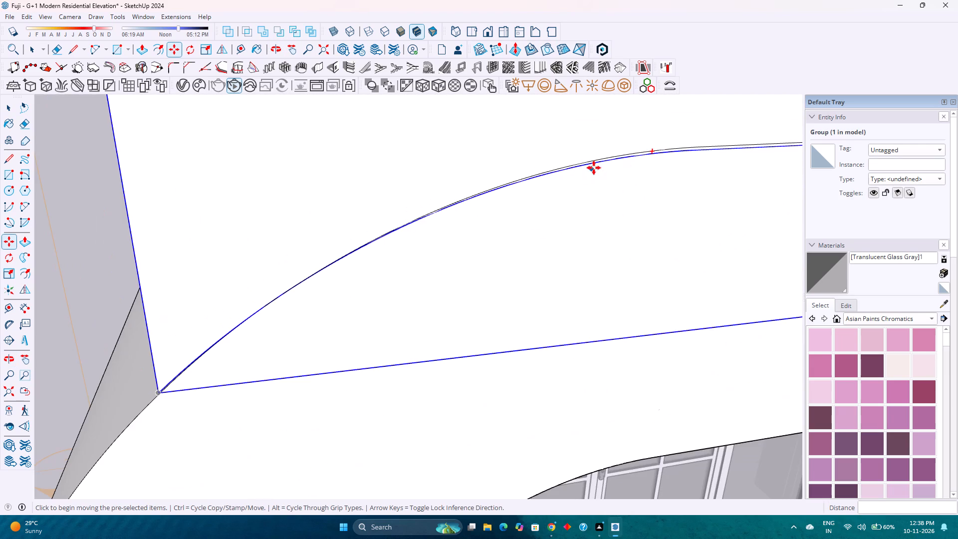
{"action": "scroll", "coordinate": [644, 169], "scroll_direction": "up", "scroll_amount": 4}
{"action": "middle_click_drag", "start_coordinate": [647, 163], "coordinate": [410, 237], "text": "shift"}
{"action": "scroll", "coordinate": [447, 214], "scroll_direction": "up", "scroll_amount": 2}
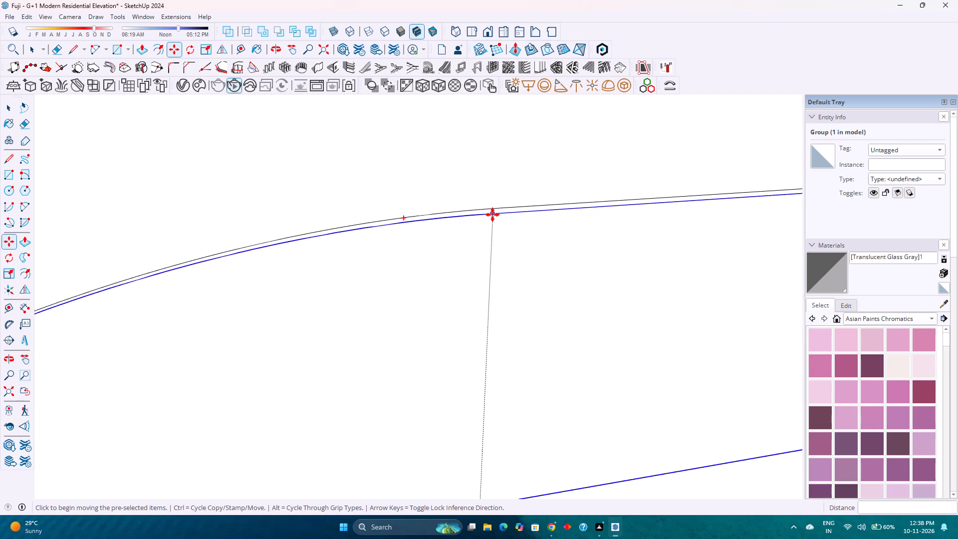
{"action": "left_click", "coordinate": [494, 215]}
{"action": "left_click", "coordinate": [494, 207]}
{"action": "scroll", "coordinate": [472, 212], "scroll_direction": "down", "scroll_amount": 6}
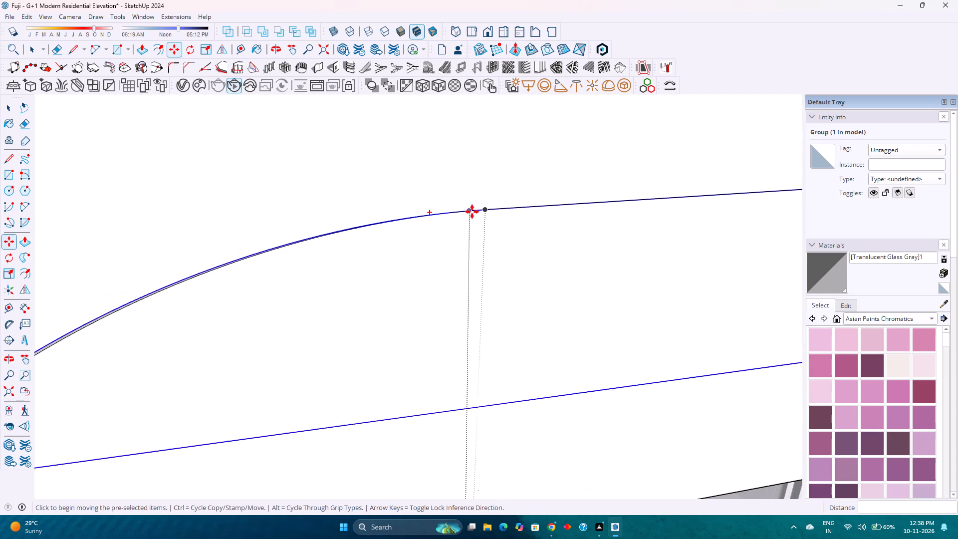
{"action": "scroll", "coordinate": [472, 212], "scroll_direction": "down", "scroll_amount": 3}
{"action": "middle_click_drag", "start_coordinate": [269, 266], "coordinate": [414, 184], "text": "shift"}
{"action": "scroll", "coordinate": [226, 297], "scroll_direction": "up", "scroll_amount": 3}
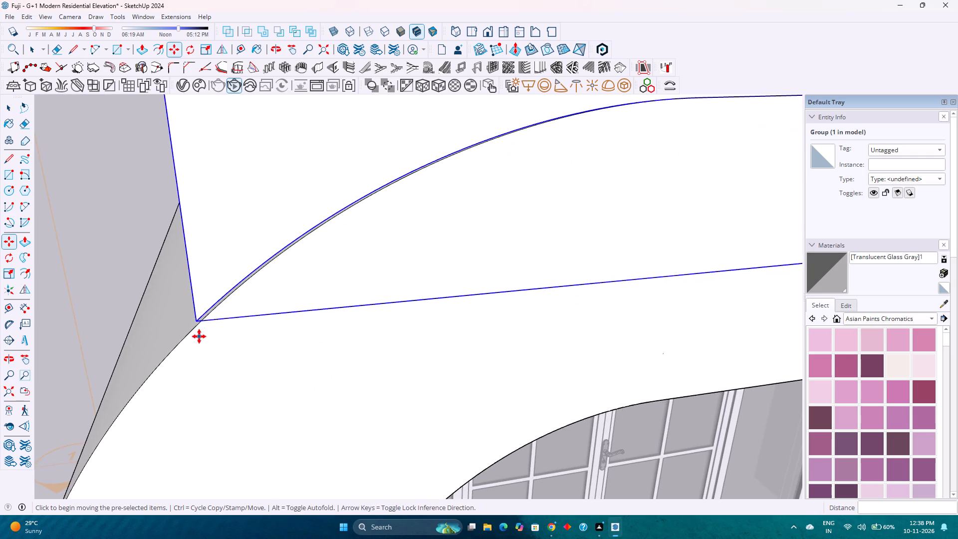
Move the balcony panel about 1/8" from the lower end corner of its curve onto the frame's curved edge, and deselect it.
{"action": "scroll", "coordinate": [199, 336], "scroll_direction": "up", "scroll_amount": 1}
{"action": "middle_click_drag", "start_coordinate": [204, 336], "coordinate": [395, 241]}
{"action": "middle_click", "coordinate": [396, 240]}
{"action": "scroll", "coordinate": [281, 306], "scroll_direction": "up", "scroll_amount": 2}
{"action": "middle_click_drag", "start_coordinate": [280, 306], "coordinate": [135, 257]}
{"action": "middle_click", "coordinate": [135, 257]}
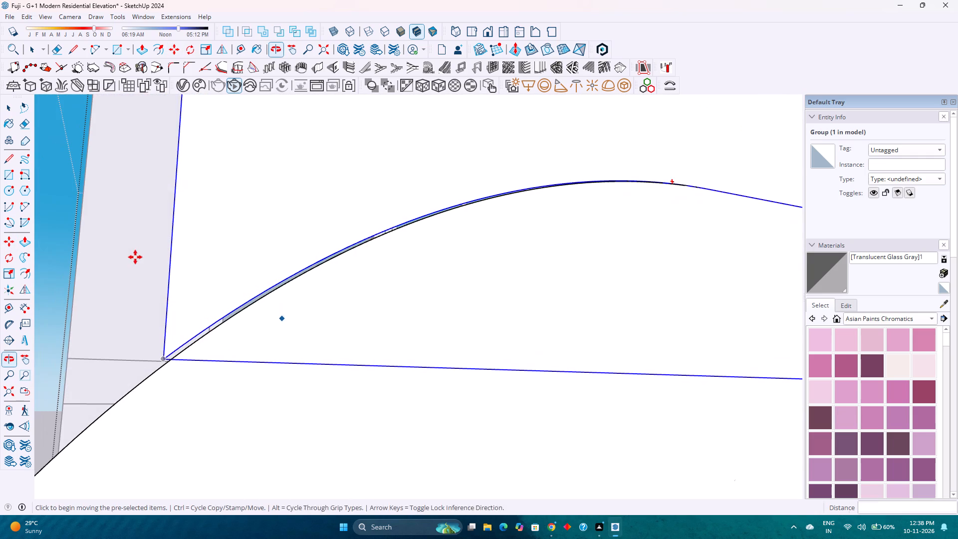
{"action": "left_click", "coordinate": [163, 360]}
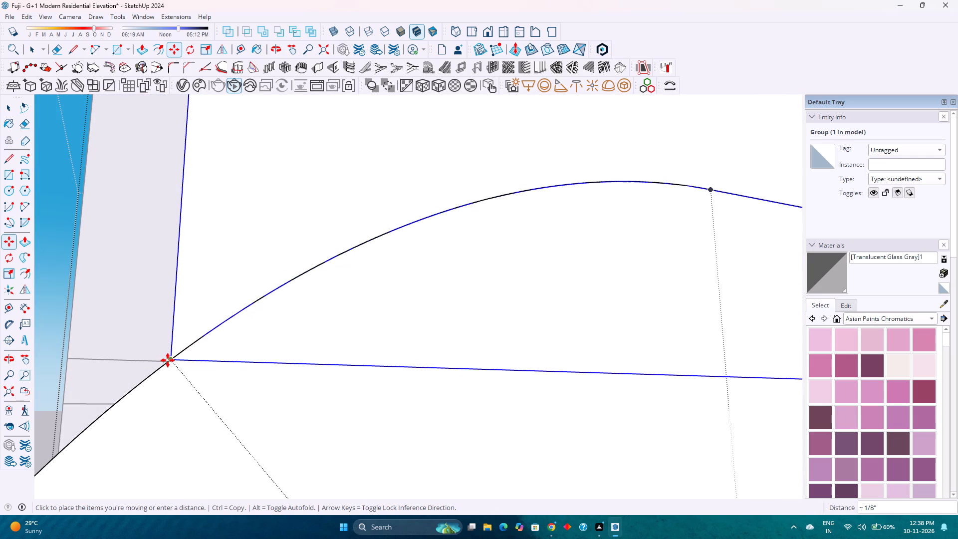
{"action": "left_click", "coordinate": [168, 360]}
{"action": "scroll", "coordinate": [179, 328], "scroll_direction": "down", "scroll_amount": 10}
{"action": "middle_click_drag", "start_coordinate": [404, 312], "coordinate": [166, 315], "text": "shift"}
{"action": "scroll", "coordinate": [166, 315], "scroll_direction": "down", "scroll_amount": 1}
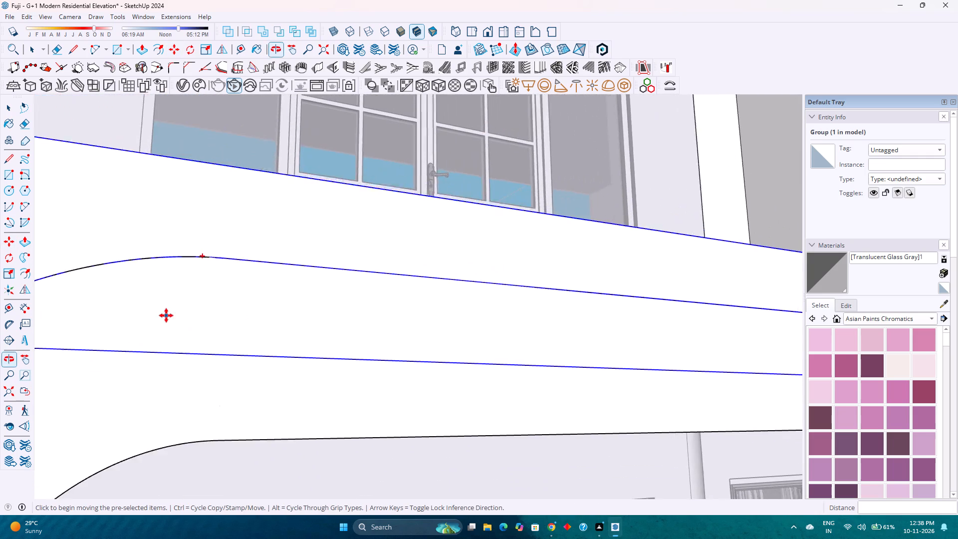
{"action": "scroll", "coordinate": [166, 315], "scroll_direction": "down", "scroll_amount": 10}
{"action": "middle_click_drag", "start_coordinate": [537, 317], "coordinate": [364, 316], "text": "shift"}
{"action": "scroll", "coordinate": [483, 315], "scroll_direction": "up", "scroll_amount": 4}
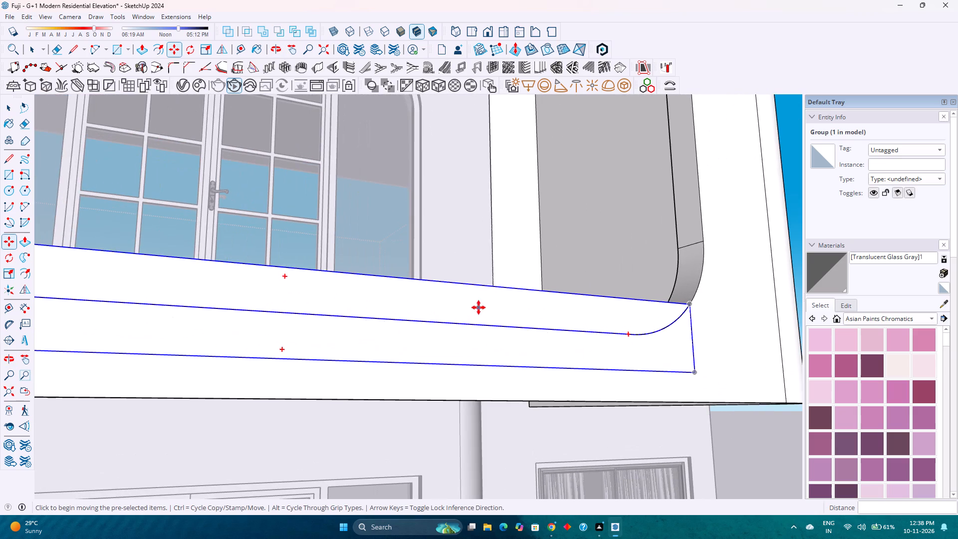
{"action": "key", "text": "space"}
{"action": "scroll", "coordinate": [479, 307], "scroll_direction": "down", "scroll_amount": 9}
{"action": "left_click", "coordinate": [698, 282]}
Leave the front frame group, copy the ground-floor room's curtain component, and paste it inside the first-floor room group.
{"action": "scroll", "coordinate": [698, 282], "scroll_direction": "down", "scroll_amount": 1}
{"action": "middle_click_drag", "start_coordinate": [697, 282], "coordinate": [325, 359]}
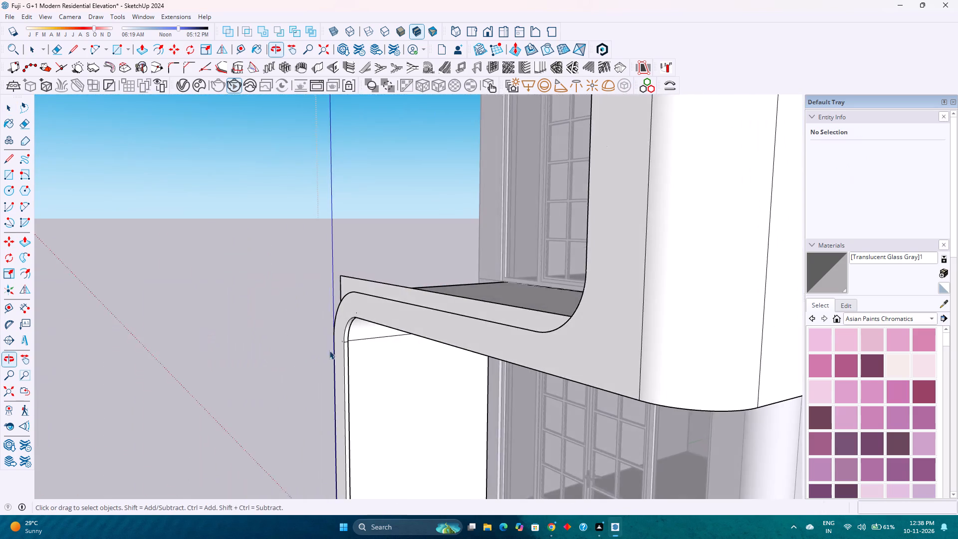
{"action": "scroll", "coordinate": [333, 345], "scroll_direction": "down", "scroll_amount": 5}
{"action": "middle_click_drag", "start_coordinate": [551, 320], "coordinate": [294, 334]}
{"action": "scroll", "coordinate": [298, 328], "scroll_direction": "down", "scroll_amount": 12}
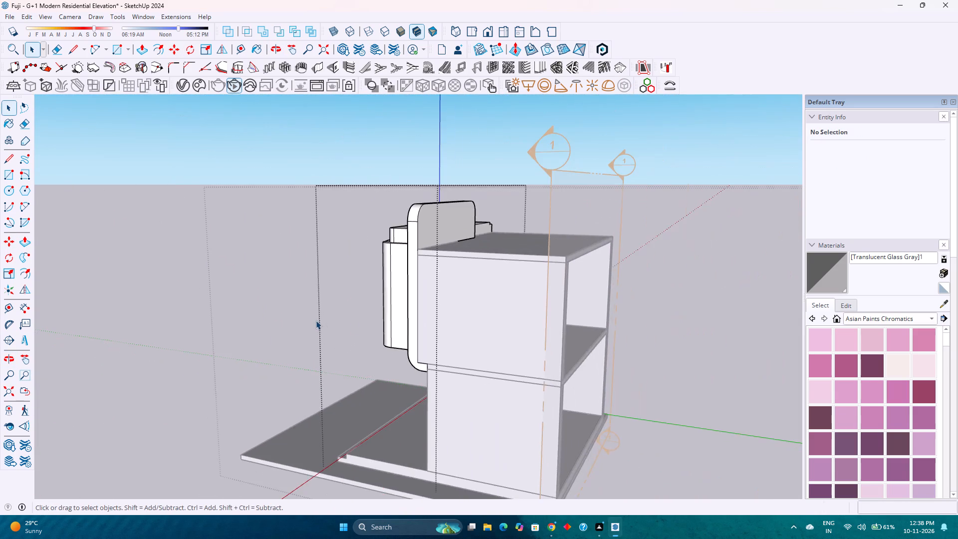
{"action": "middle_click_drag", "start_coordinate": [474, 342], "coordinate": [228, 344]}
{"action": "scroll", "coordinate": [469, 333], "scroll_direction": "up", "scroll_amount": 2}
{"action": "scroll", "coordinate": [294, 321], "scroll_direction": "up", "scroll_amount": 3}
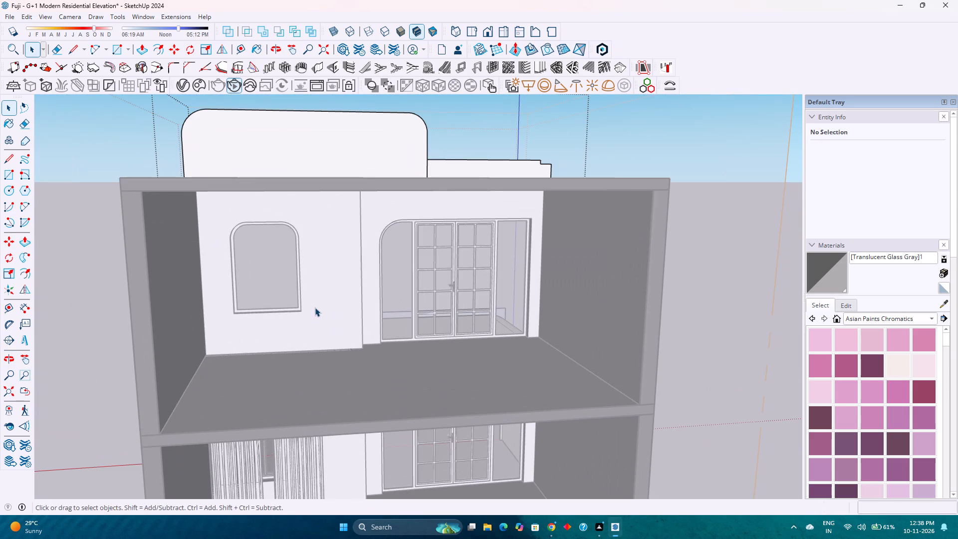
{"action": "key", "text": "Escape"}
{"action": "scroll", "coordinate": [334, 311], "scroll_direction": "down", "scroll_amount": 4}
{"action": "double_click", "coordinate": [315, 435]}
{"action": "scroll", "coordinate": [315, 434], "scroll_direction": "up", "scroll_amount": 2}
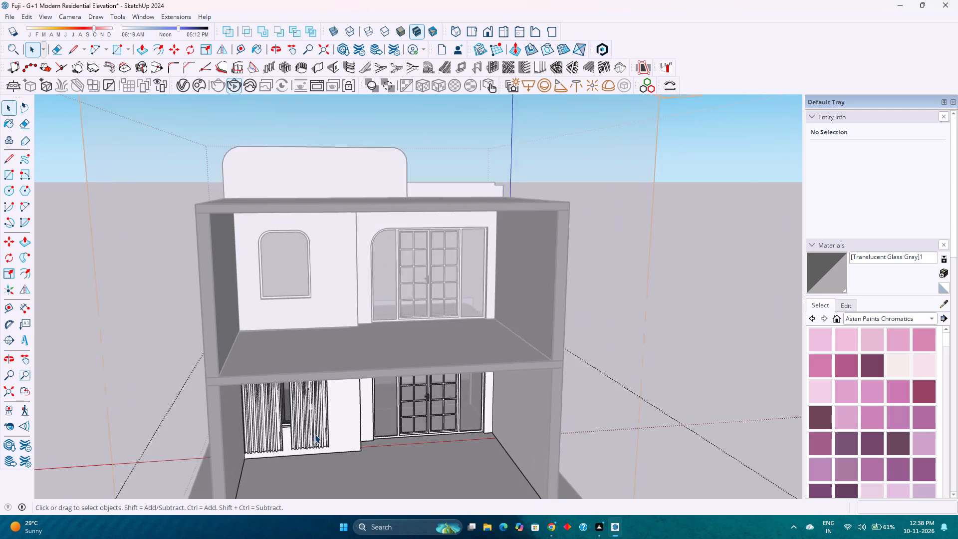
{"action": "scroll", "coordinate": [315, 434], "scroll_direction": "up", "scroll_amount": 1}
{"action": "left_click", "coordinate": [315, 434]}
{"action": "key", "text": "ctrl+c"}
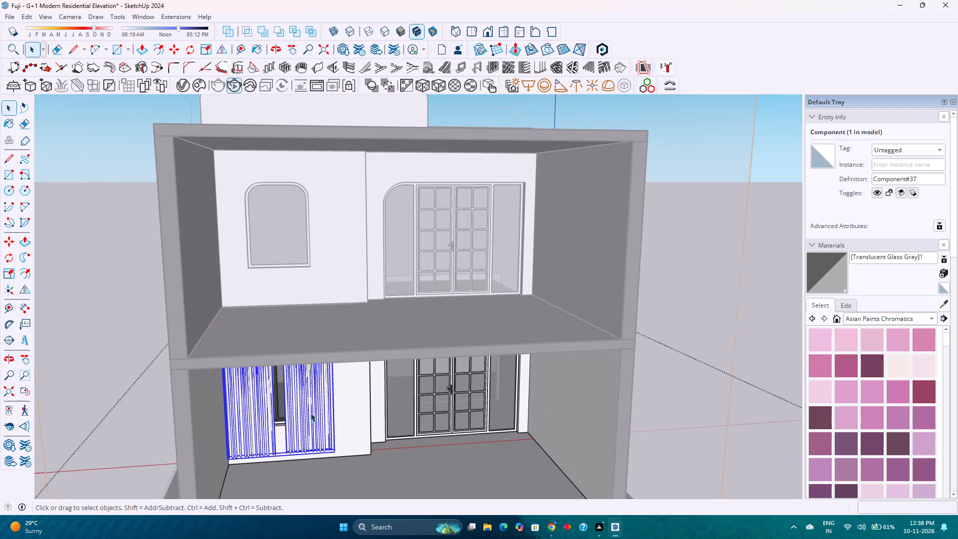
{"action": "double_click", "coordinate": [354, 261]}
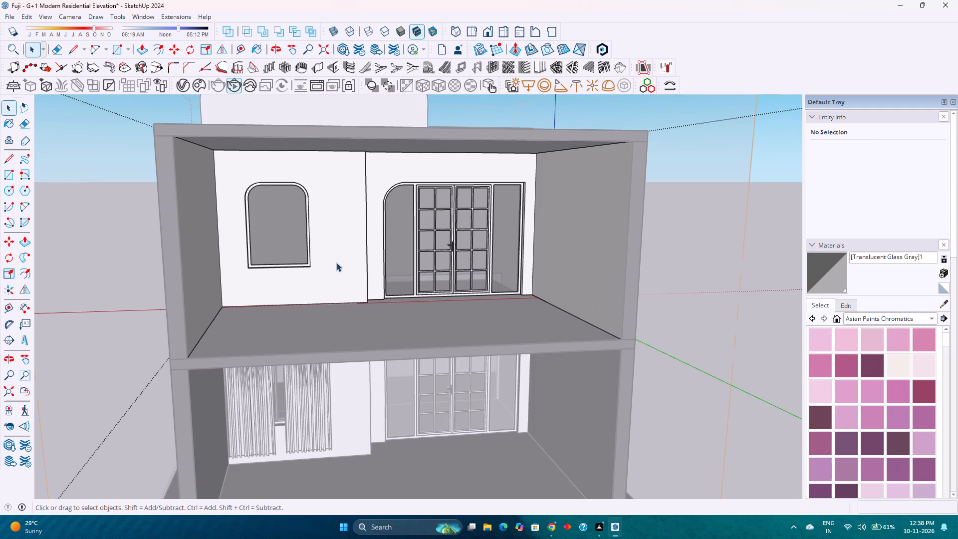
{"action": "key", "text": "ctrl+v"}
{"action": "scroll", "coordinate": [302, 300], "scroll_direction": "down", "scroll_amount": 3}
{"action": "triple_click", "coordinate": [666, 251]}
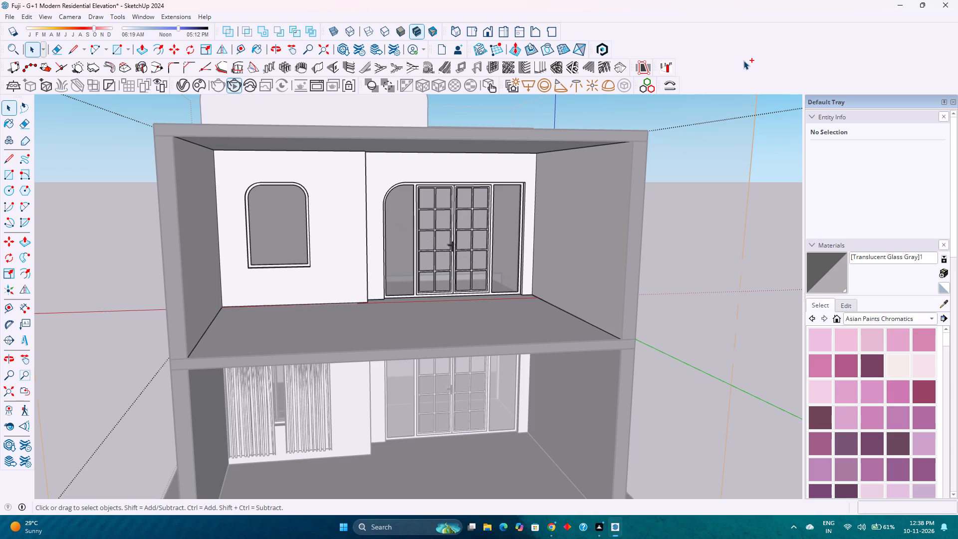
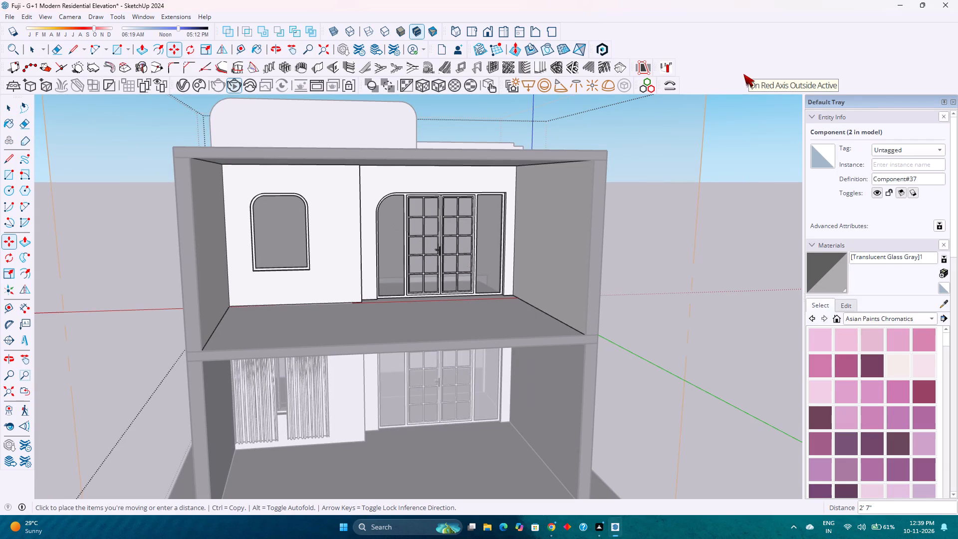
Place the pasted curtain at floor level in front of the first-floor room's arched window.
{"action": "scroll", "coordinate": [340, 305], "scroll_direction": "up", "scroll_amount": 2}
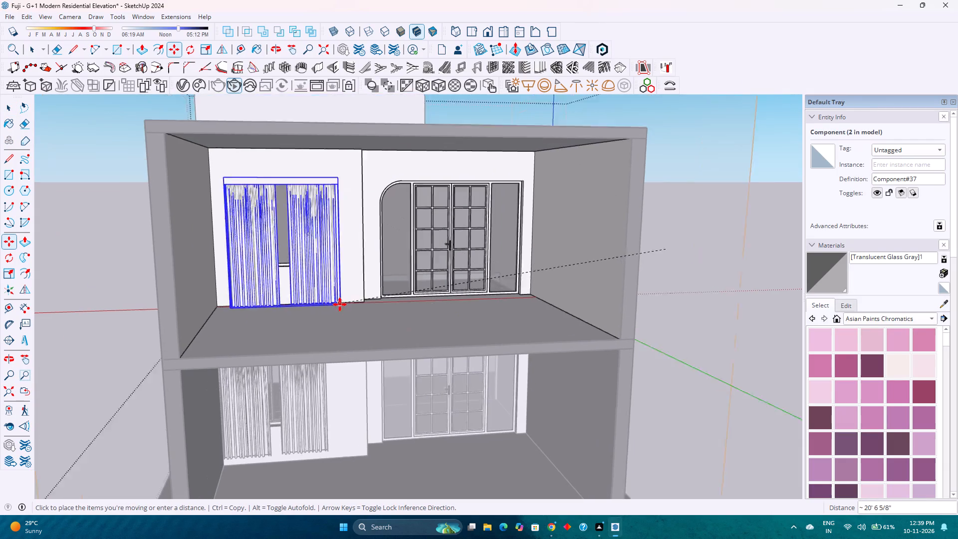
{"action": "scroll", "coordinate": [340, 302], "scroll_direction": "up", "scroll_amount": 4}
{"action": "left_click", "coordinate": [319, 314]}
Move the curtain about 2' 5/8" by its lower back corner into the first-floor room's corner beside the arched window.
{"action": "scroll", "coordinate": [324, 293], "scroll_direction": "up", "scroll_amount": 1}
{"action": "scroll", "coordinate": [302, 242], "scroll_direction": "down", "scroll_amount": 4}
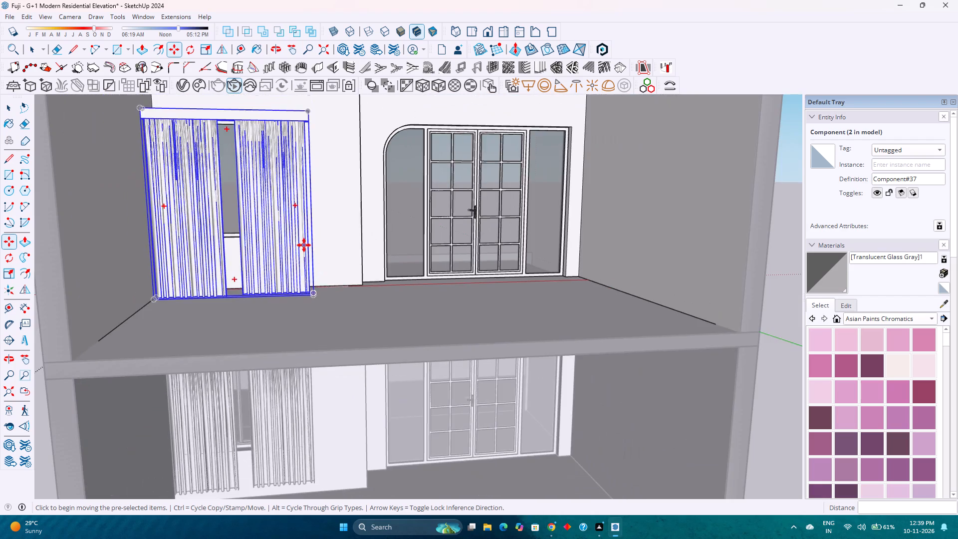
{"action": "middle_click_drag", "start_coordinate": [296, 245], "coordinate": [356, 314], "text": "shift"}
{"action": "middle_click_drag", "start_coordinate": [266, 301], "coordinate": [193, 294]}
{"action": "middle_click", "coordinate": [193, 294]}
{"action": "scroll", "coordinate": [136, 331], "scroll_direction": "up", "scroll_amount": 6}
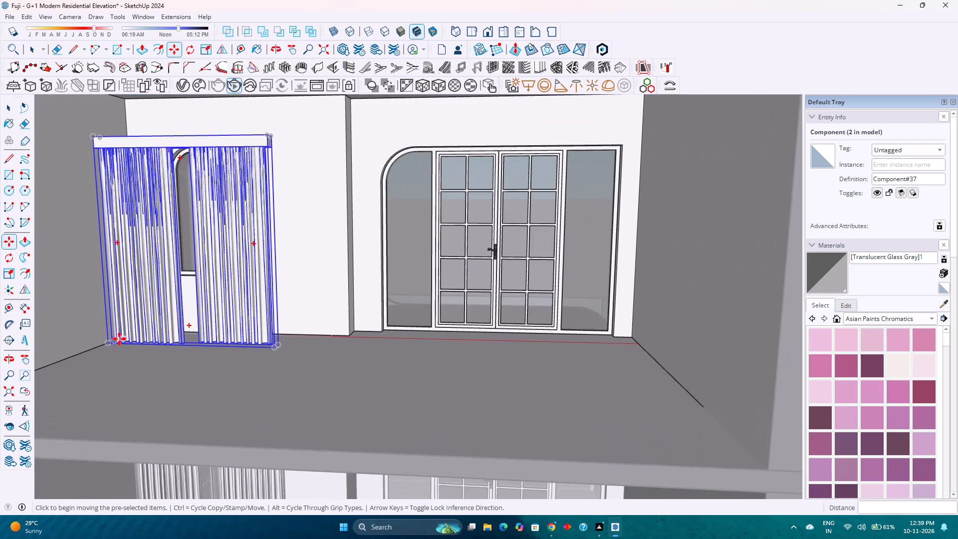
{"action": "scroll", "coordinate": [112, 342], "scroll_direction": "up", "scroll_amount": 14}
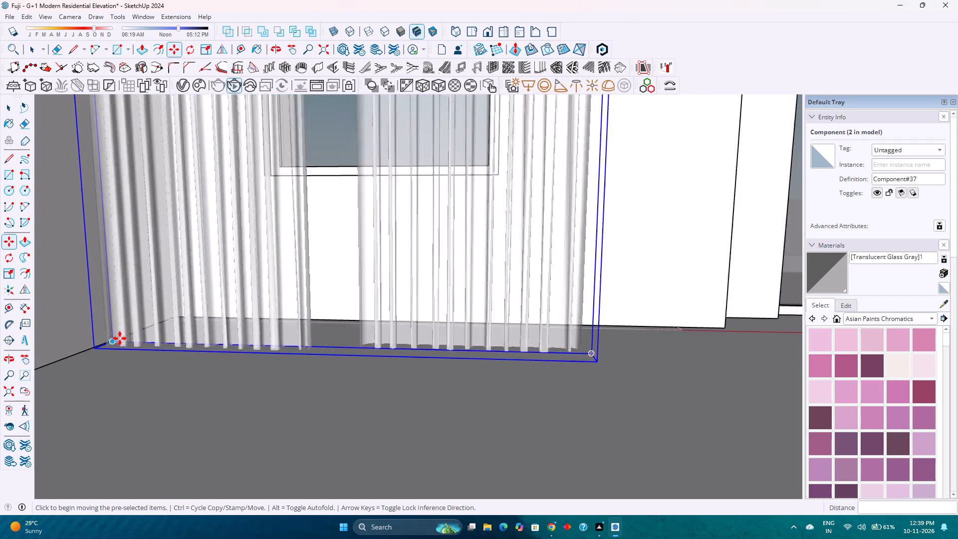
{"action": "scroll", "coordinate": [120, 338], "scroll_direction": "up", "scroll_amount": 8}
{"action": "middle_click_drag", "start_coordinate": [105, 336], "coordinate": [132, 347]}
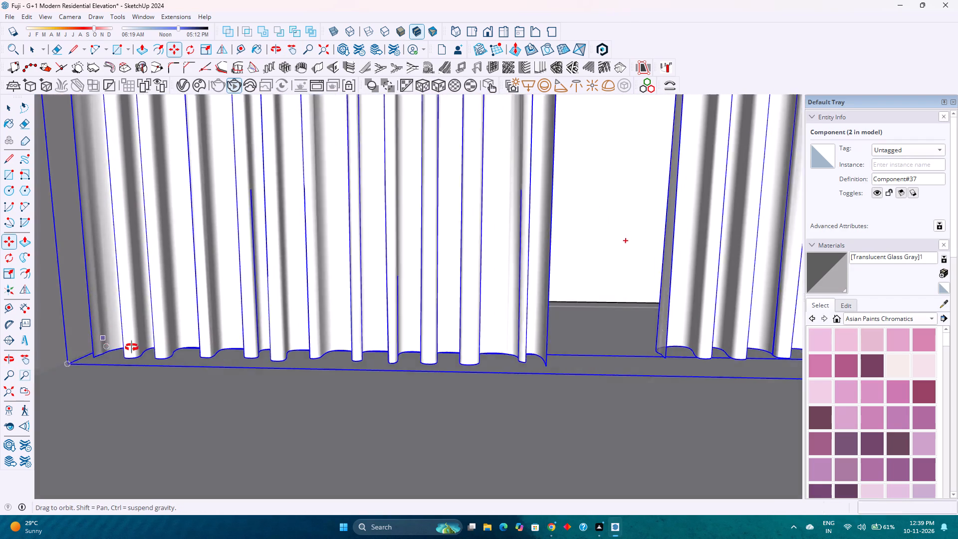
{"action": "middle_click_drag", "start_coordinate": [132, 347], "coordinate": [203, 365]}
{"action": "scroll", "coordinate": [71, 363], "scroll_direction": "up", "scroll_amount": 4}
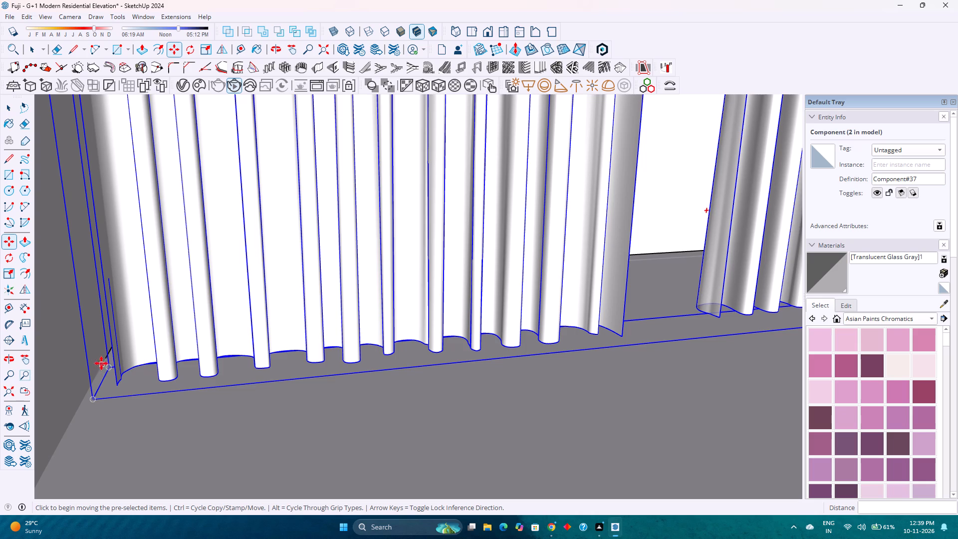
{"action": "left_click", "coordinate": [108, 366]}
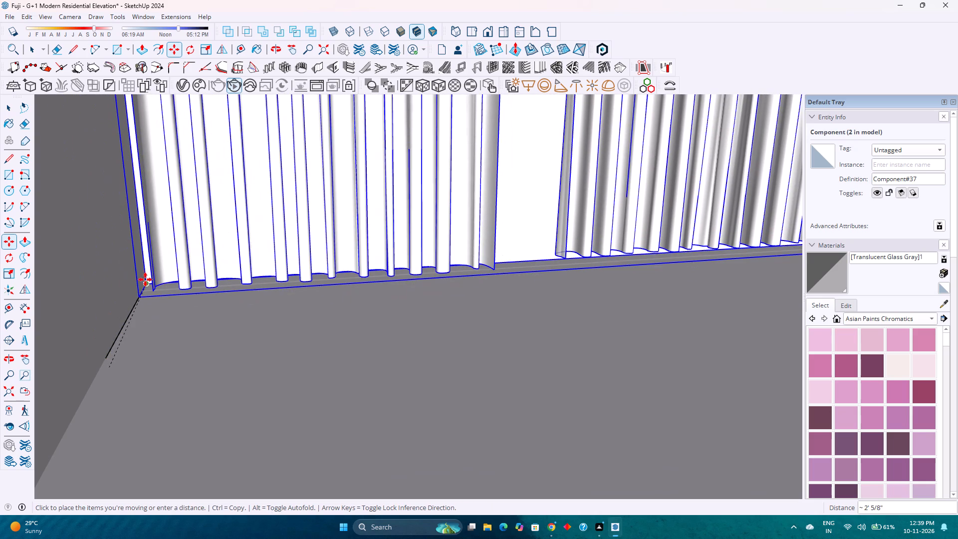
{"action": "left_click", "coordinate": [146, 280]}
{"action": "scroll", "coordinate": [115, 309], "scroll_direction": "down", "scroll_amount": 15}
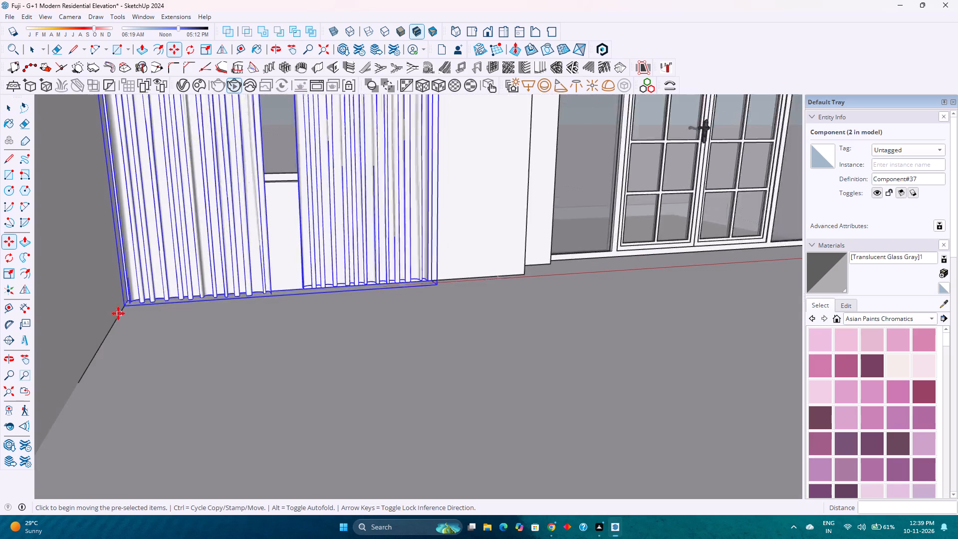
{"action": "middle_click_drag", "start_coordinate": [265, 320], "coordinate": [286, 370], "text": "shift"}
{"action": "middle_click_drag", "start_coordinate": [296, 371], "coordinate": [277, 365]}
{"action": "middle_click_drag", "start_coordinate": [277, 365], "coordinate": [235, 349]}
{"action": "scroll", "coordinate": [234, 339], "scroll_direction": "down", "scroll_amount": 5}
{"action": "middle_click_drag", "start_coordinate": [305, 313], "coordinate": [297, 371], "text": "shift"}
{"action": "middle_click_drag", "start_coordinate": [297, 360], "coordinate": [298, 325]}
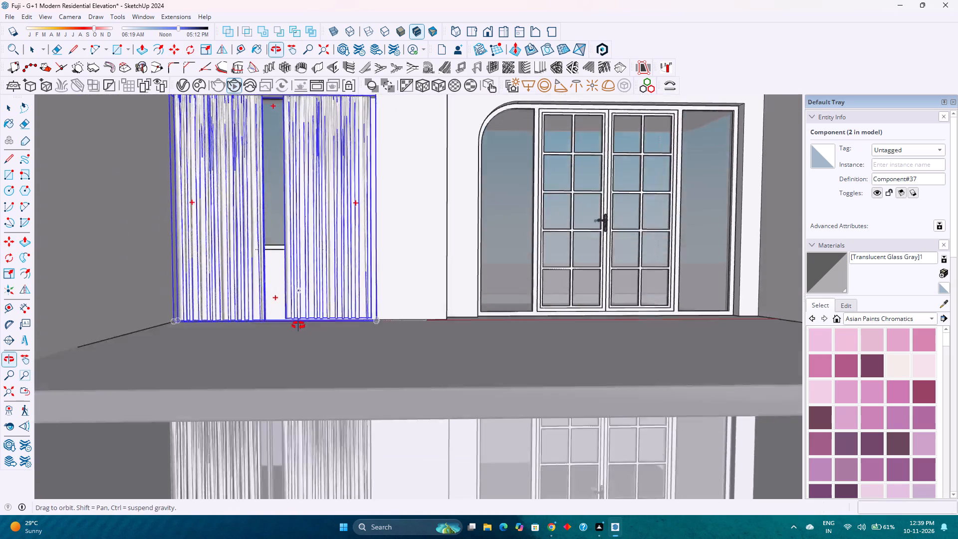
{"action": "middle_click_drag", "start_coordinate": [298, 325], "coordinate": [300, 320]}
{"action": "scroll", "coordinate": [310, 312], "scroll_direction": "down", "scroll_amount": 4}
{"action": "scroll", "coordinate": [356, 274], "scroll_direction": "up", "scroll_amount": 3}
{"action": "scroll", "coordinate": [353, 275], "scroll_direction": "down", "scroll_amount": 10}
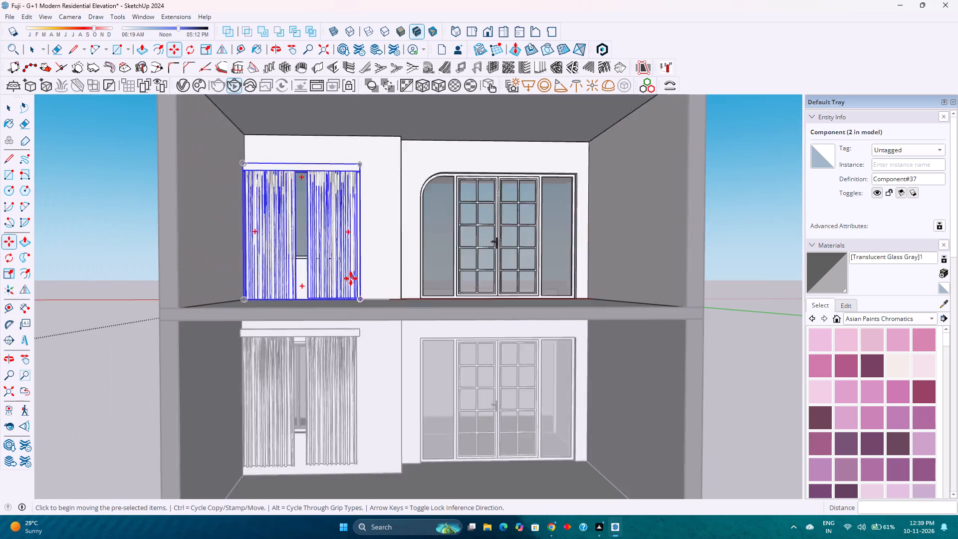
{"action": "scroll", "coordinate": [351, 278], "scroll_direction": "down", "scroll_amount": 3}
{"action": "key", "text": "space"}
Load the beige 371 KB curtain model from 3D Warehouse and place it in front of the first-floor glazed door.
{"action": "scroll", "coordinate": [439, 236], "scroll_direction": "up", "scroll_amount": 7}
{"action": "middle_click_drag", "start_coordinate": [436, 240], "coordinate": [371, 301], "text": "shift"}
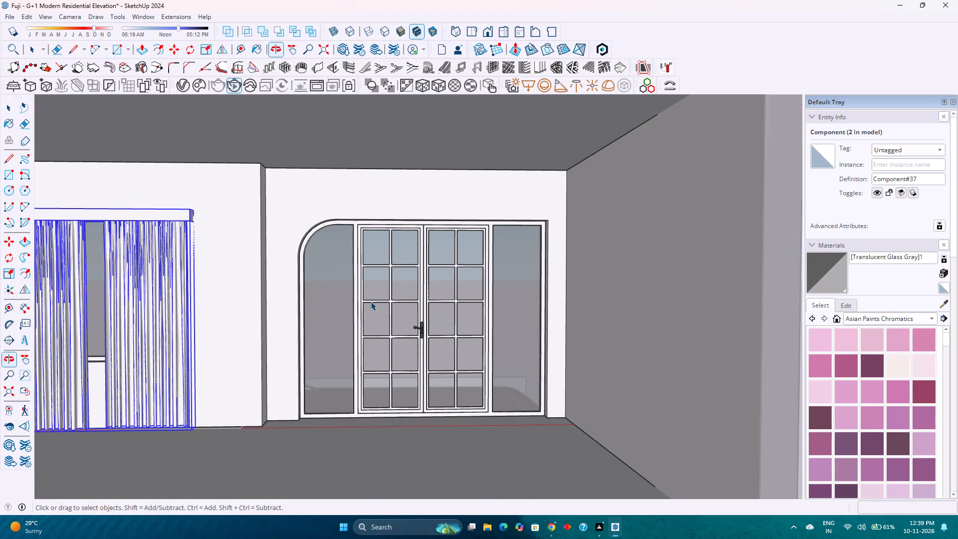
{"action": "left_click", "coordinate": [142, 18]}
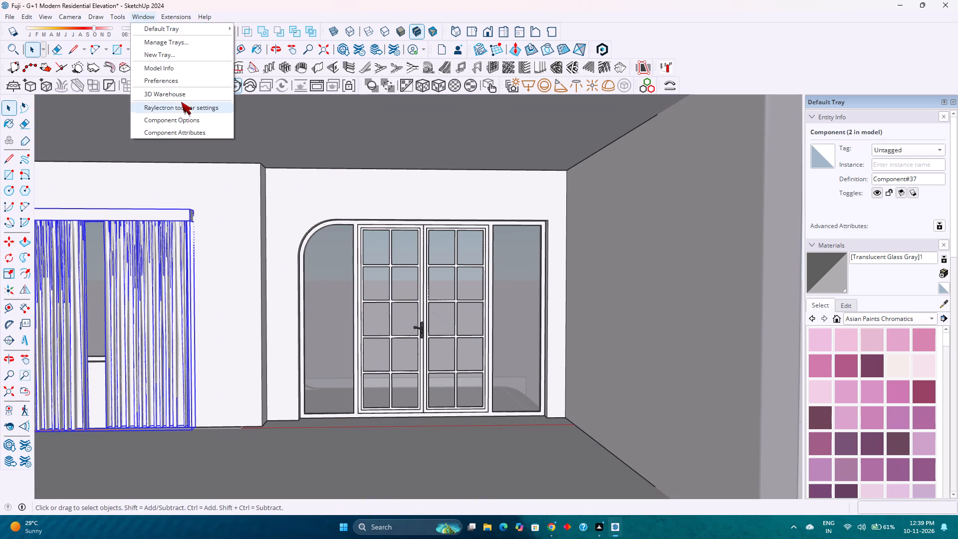
{"action": "left_click", "coordinate": [178, 92]}
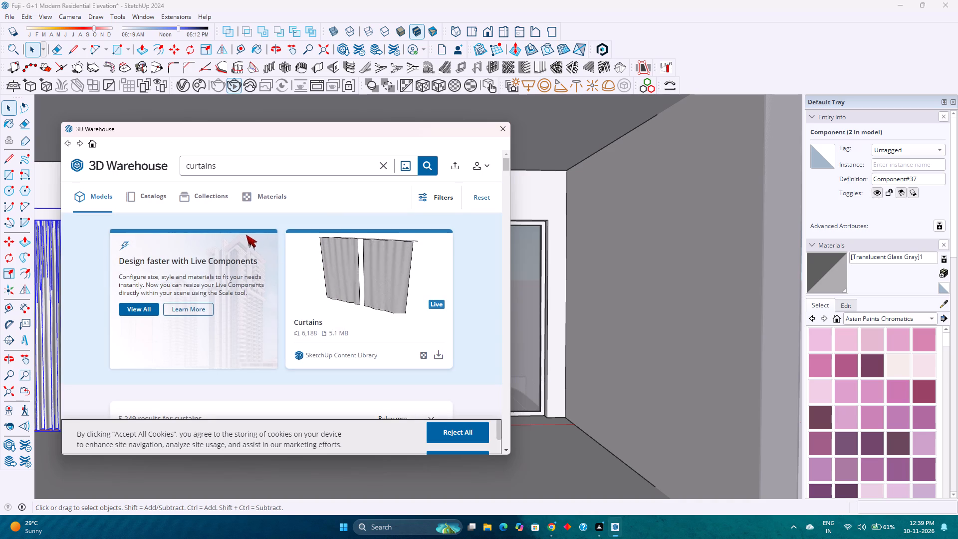
{"action": "scroll", "coordinate": [287, 249], "scroll_direction": "down", "scroll_amount": 4}
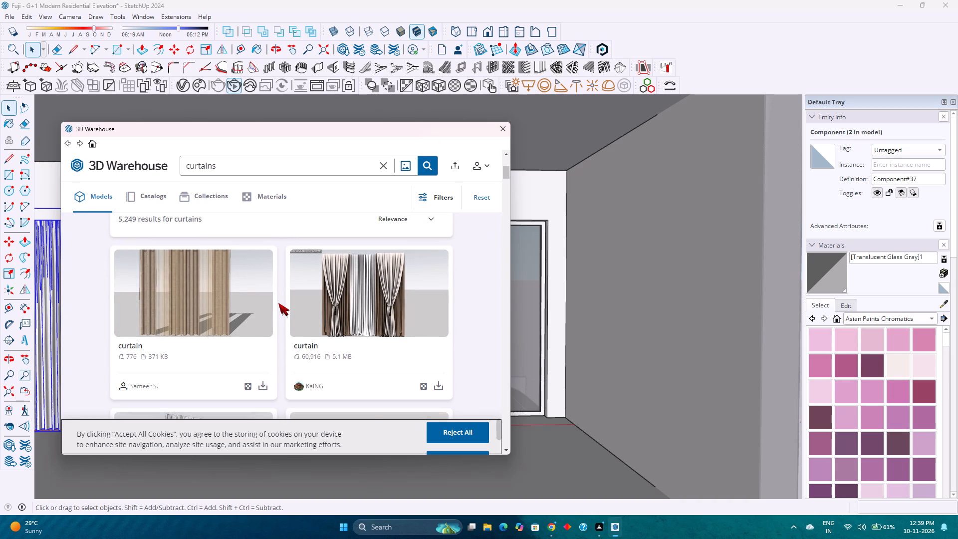
{"action": "scroll", "coordinate": [278, 303], "scroll_direction": "down", "scroll_amount": 1}
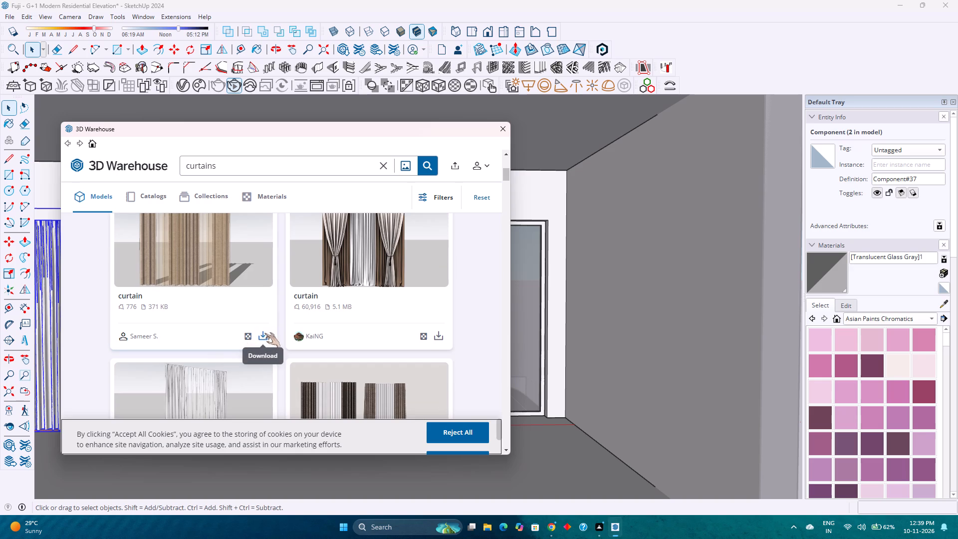
{"action": "scroll", "coordinate": [264, 333], "scroll_direction": "down", "scroll_amount": 3}
{"action": "scroll", "coordinate": [269, 328], "scroll_direction": "up", "scroll_amount": 3}
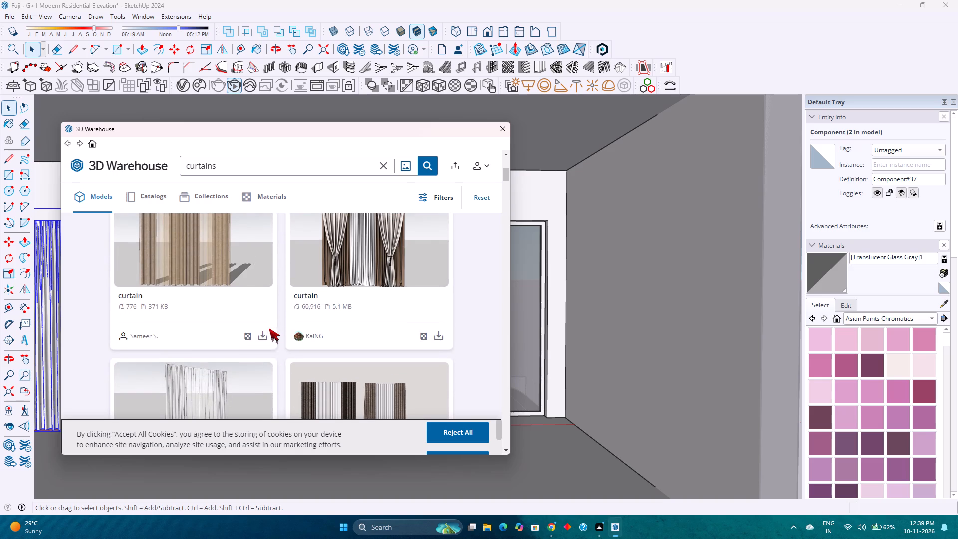
{"action": "left_click", "coordinate": [268, 334]}
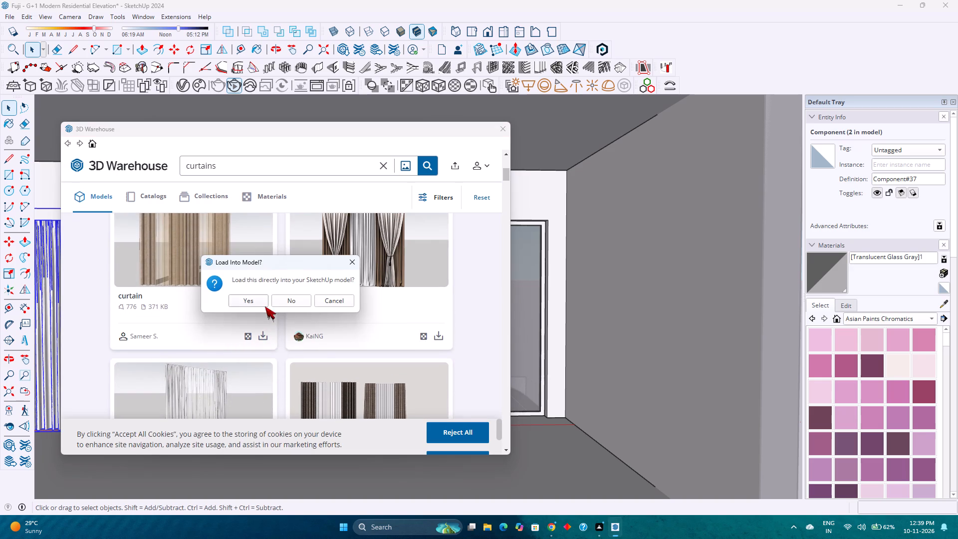
{"action": "left_click", "coordinate": [259, 301]}
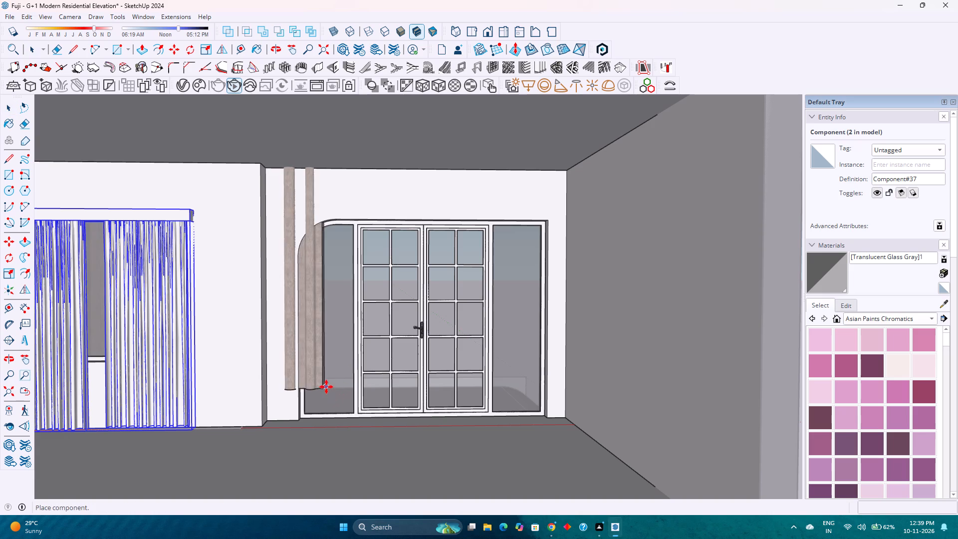
{"action": "scroll", "coordinate": [349, 442], "scroll_direction": "down", "scroll_amount": 4}
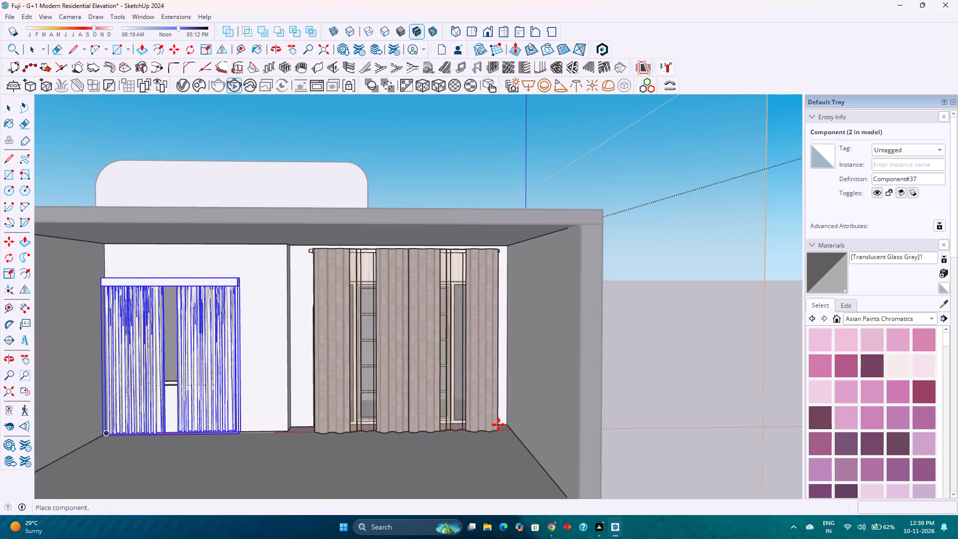
{"action": "scroll", "coordinate": [494, 420], "scroll_direction": "up", "scroll_amount": 4}
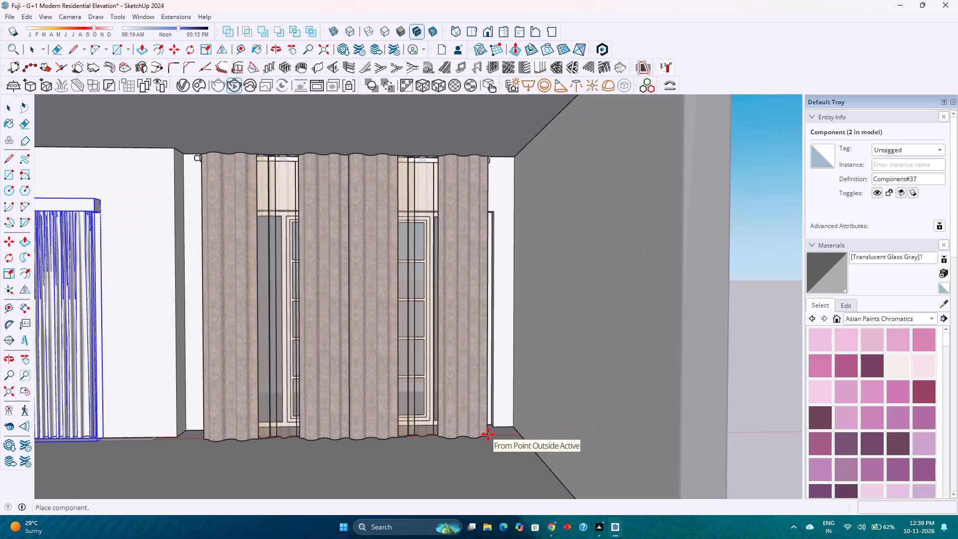
{"action": "left_click", "coordinate": [483, 448]}
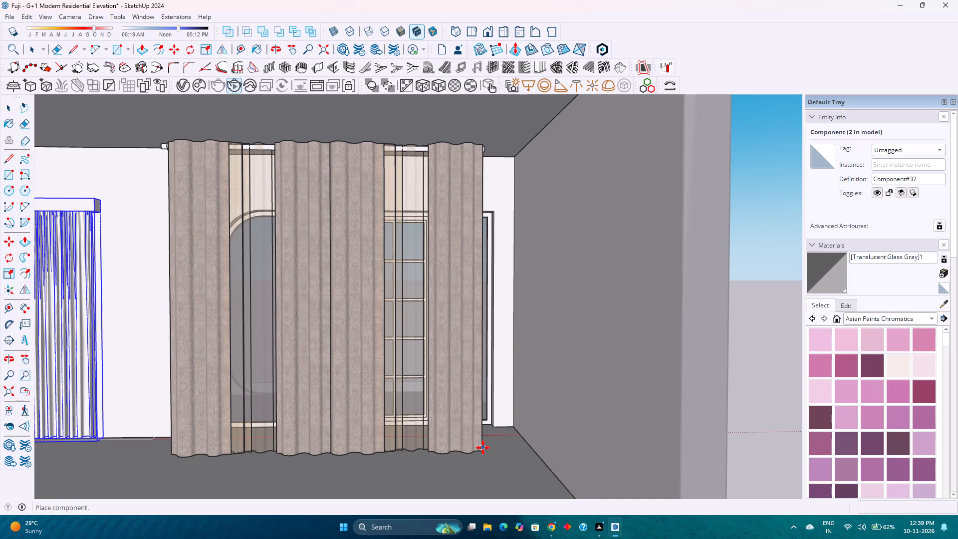
Flip the beige curtain front to back about its green plane.
{"action": "scroll", "coordinate": [483, 435], "scroll_direction": "down", "scroll_amount": 5}
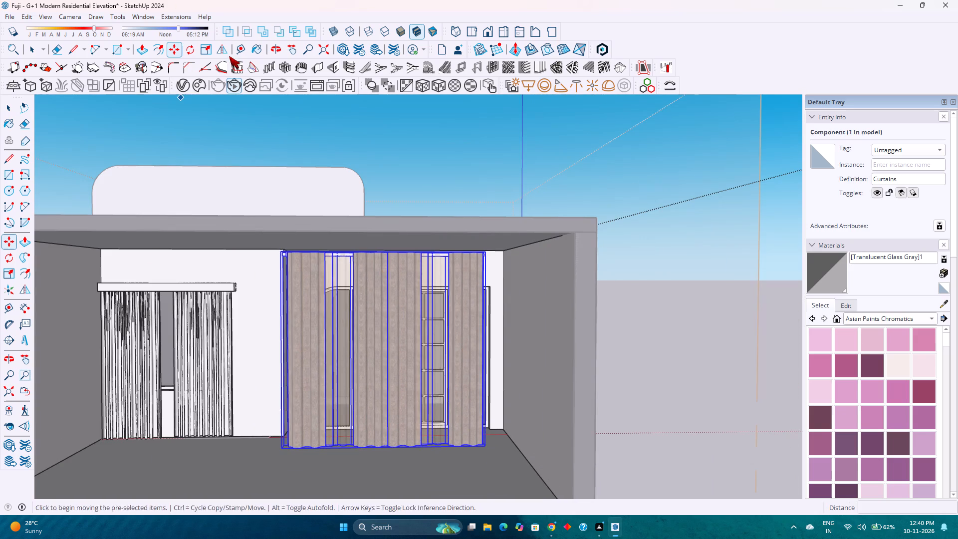
{"action": "left_click", "coordinate": [226, 53]}
{"action": "left_click", "coordinate": [258, 391]}
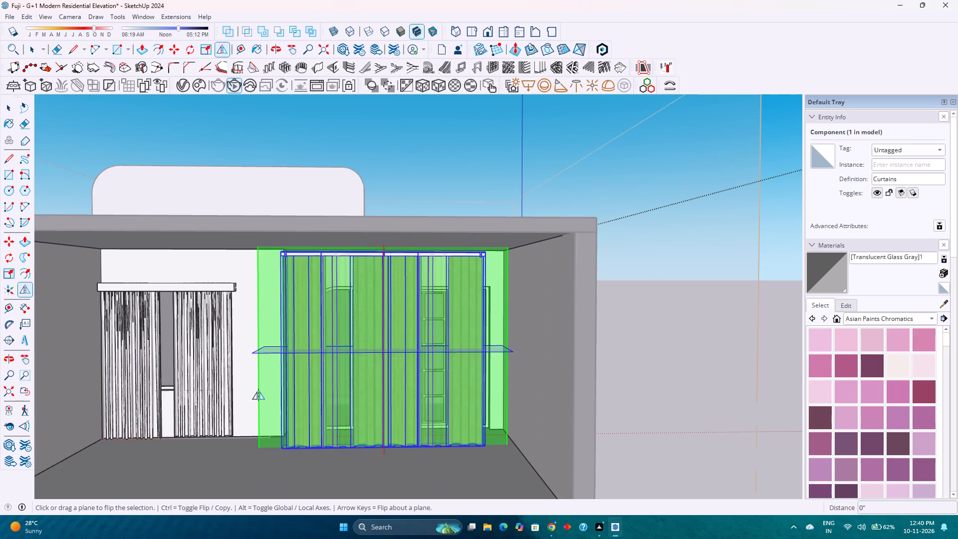
Move the beige curtain about 3' 3 11/16" by its lower back corner to the floor corner where the door wall meets the side wall.
{"action": "scroll", "coordinate": [435, 371], "scroll_direction": "up", "scroll_amount": 4}
{"action": "key", "text": "m"}
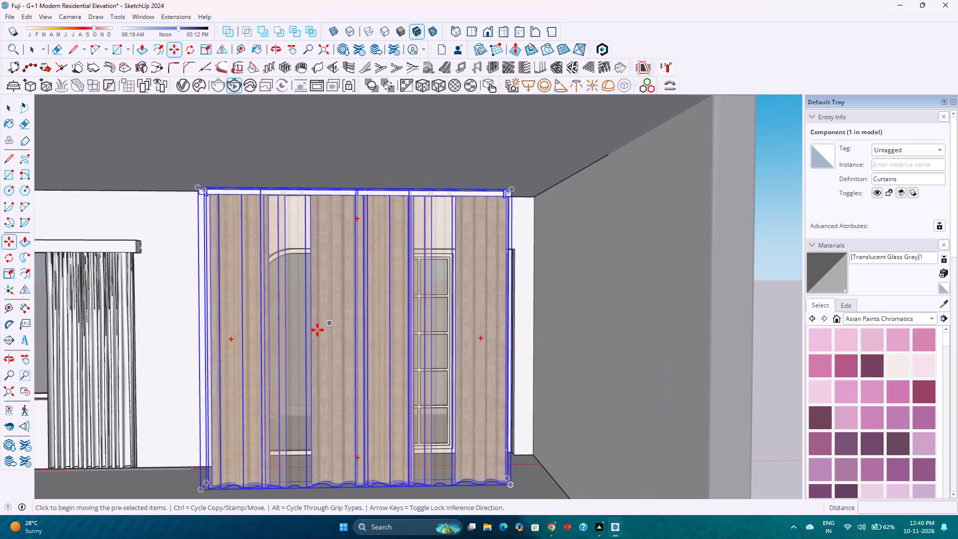
{"action": "middle_click_drag", "start_coordinate": [296, 383], "coordinate": [369, 301], "text": "shift"}
{"action": "middle_click_drag", "start_coordinate": [613, 383], "coordinate": [582, 410]}
{"action": "scroll", "coordinate": [502, 459], "scroll_direction": "up", "scroll_amount": 2}
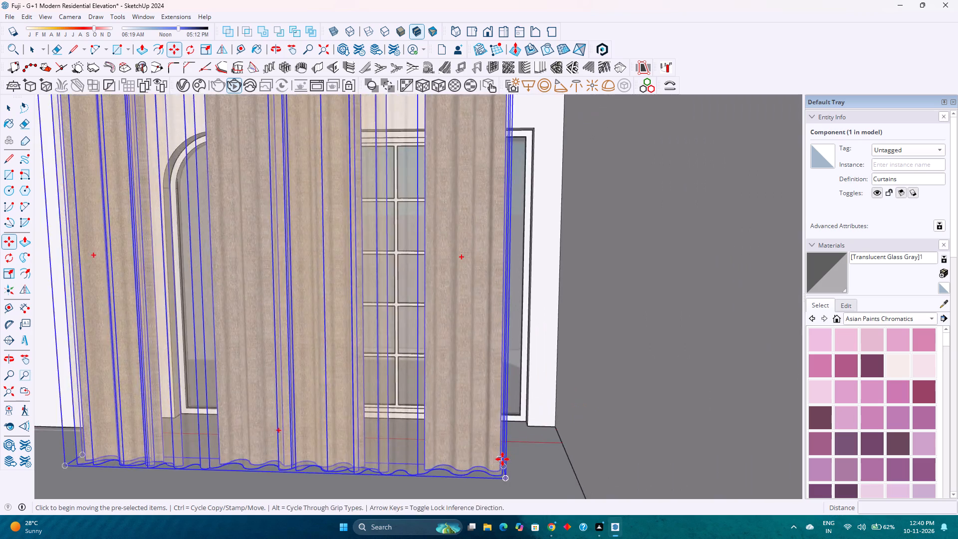
{"action": "scroll", "coordinate": [502, 459], "scroll_direction": "up", "scroll_amount": 8}
{"action": "middle_click_drag", "start_coordinate": [509, 470], "coordinate": [456, 490]}
{"action": "scroll", "coordinate": [495, 478], "scroll_direction": "up", "scroll_amount": 4}
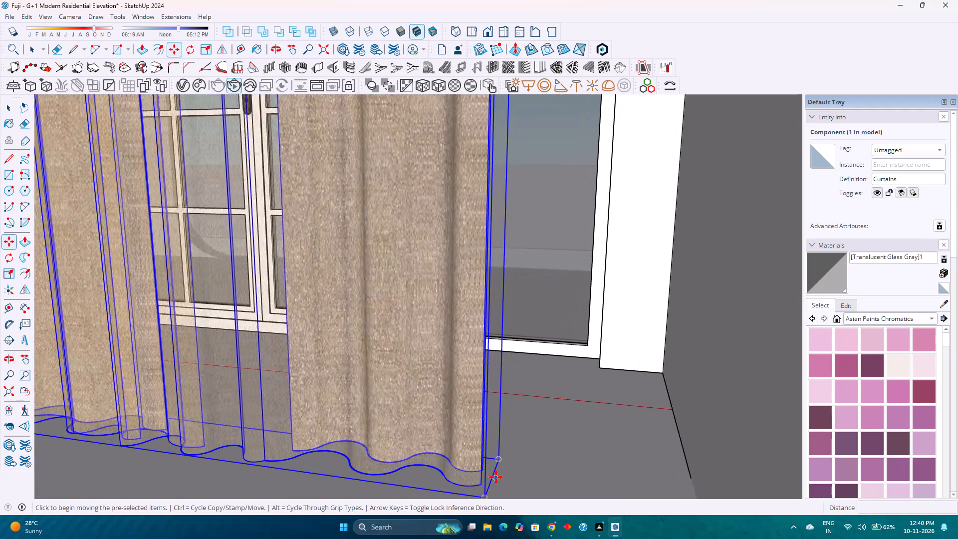
{"action": "scroll", "coordinate": [496, 477], "scroll_direction": "up", "scroll_amount": 2}
{"action": "left_click", "coordinate": [501, 457]}
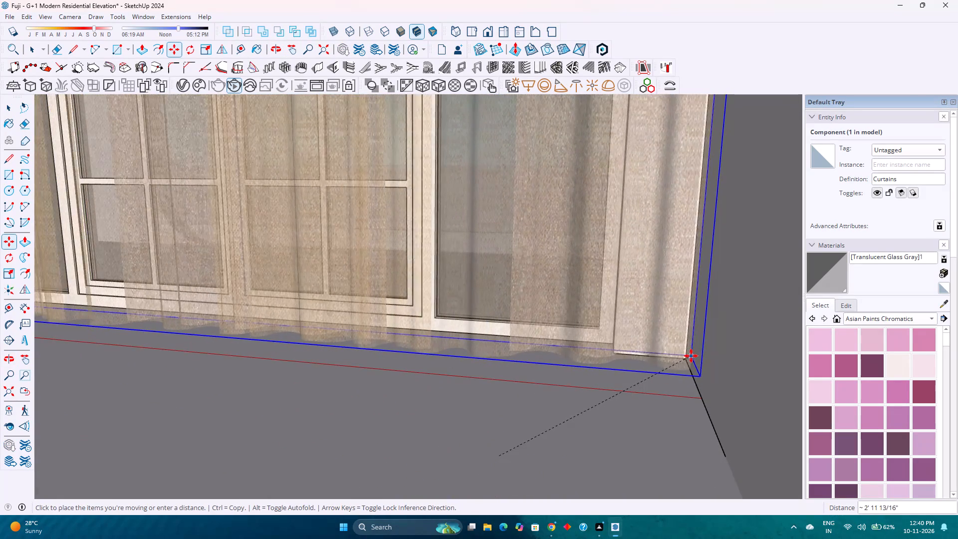
{"action": "scroll", "coordinate": [687, 357], "scroll_direction": "up", "scroll_amount": 7}
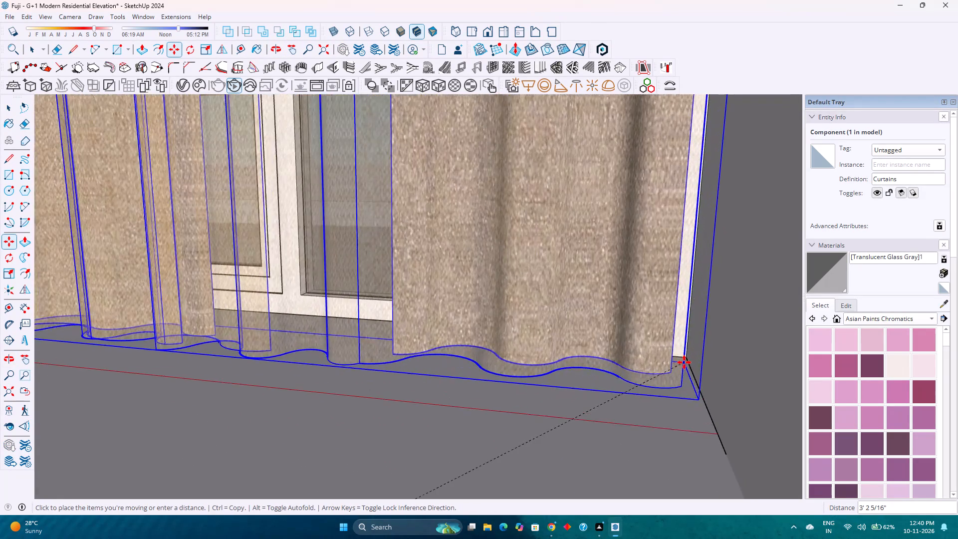
{"action": "scroll", "coordinate": [684, 362], "scroll_direction": "up", "scroll_amount": 17}
{"action": "middle_click_drag", "start_coordinate": [687, 352], "coordinate": [659, 364]}
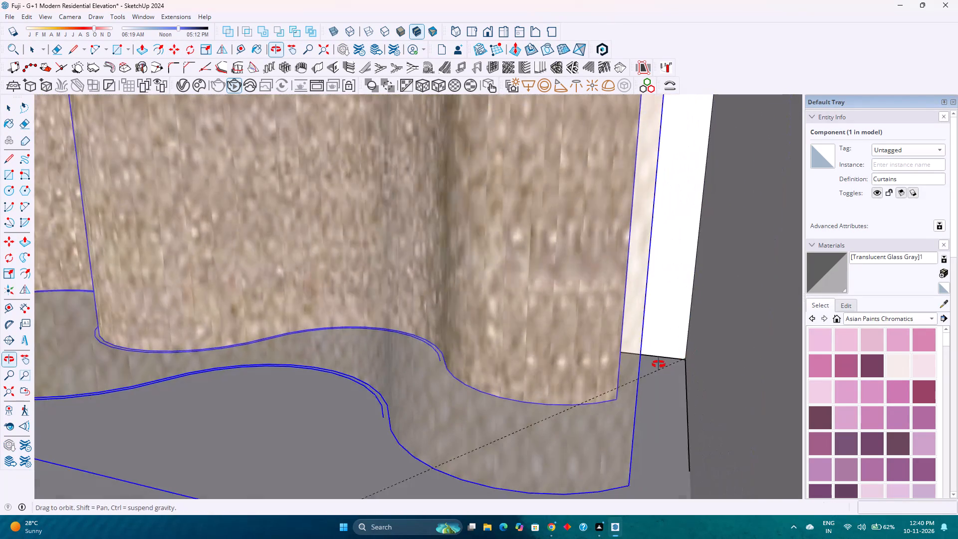
{"action": "middle_click_drag", "start_coordinate": [659, 364], "coordinate": [652, 365]}
{"action": "left_click", "coordinate": [684, 359]}
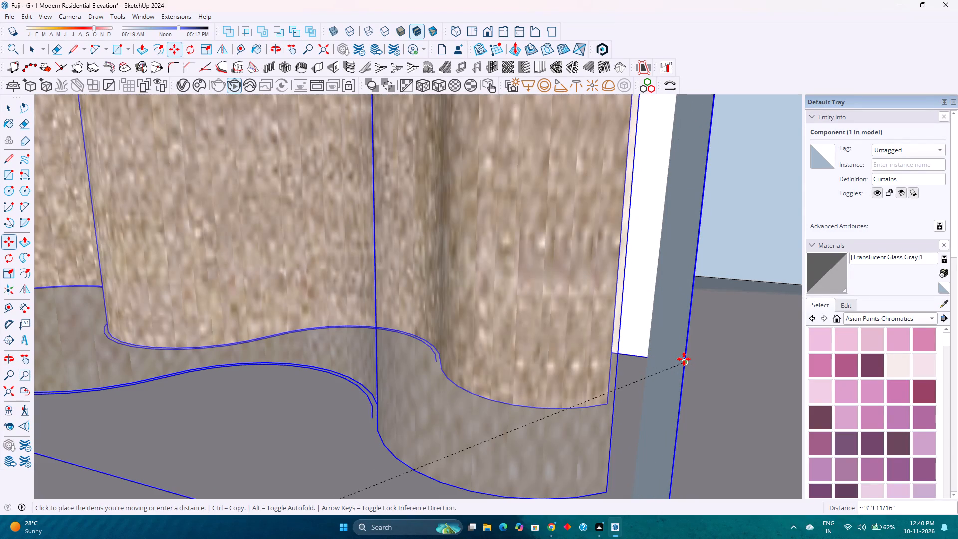
Scale the beige first-floor curtain along the red axis by about 1.18 so it reaches the projecting wall beside the glazed door.
{"action": "scroll", "coordinate": [636, 361], "scroll_direction": "down", "scroll_amount": 6}
{"action": "left_click", "coordinate": [12, 391]}
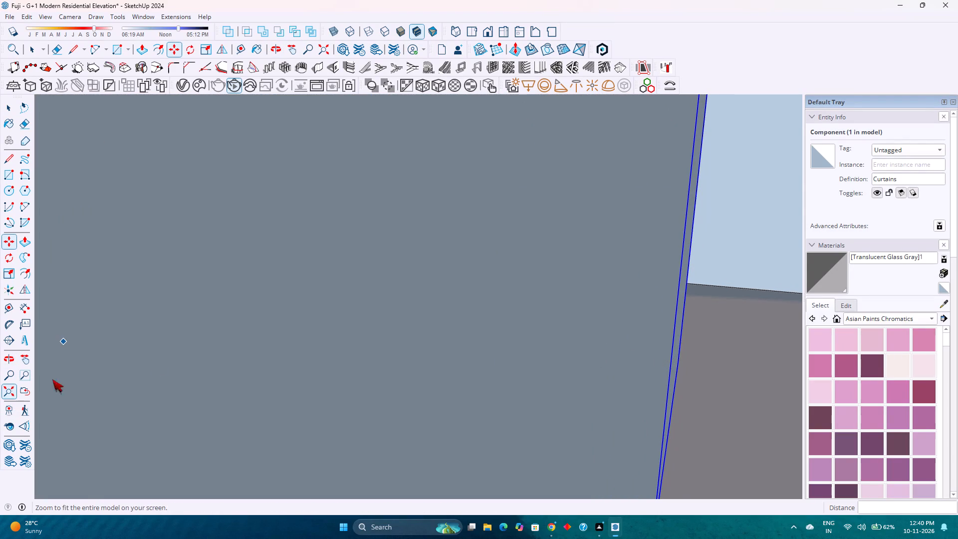
{"action": "middle_click_drag", "start_coordinate": [418, 300], "coordinate": [567, 291]}
{"action": "scroll", "coordinate": [531, 211], "scroll_direction": "up", "scroll_amount": 3}
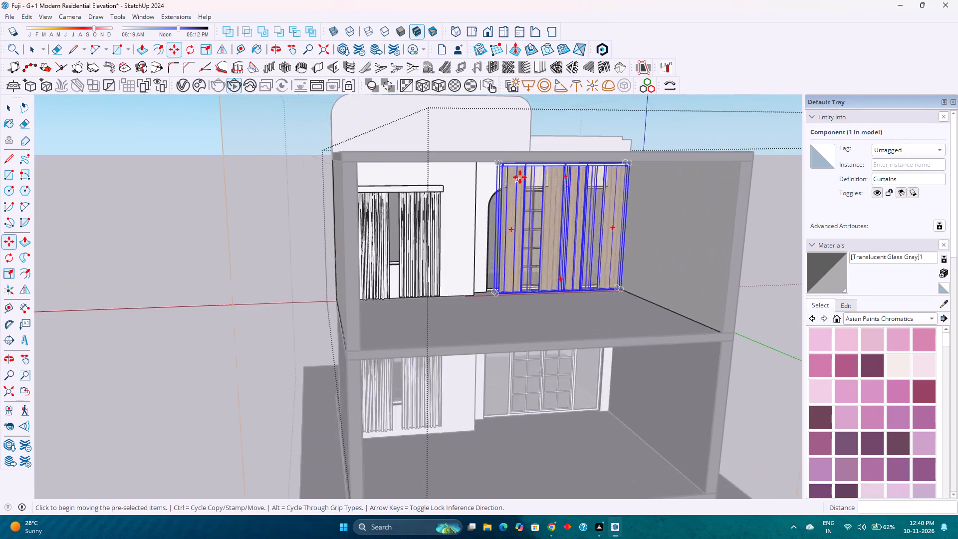
{"action": "scroll", "coordinate": [520, 177], "scroll_direction": "up", "scroll_amount": 7}
{"action": "middle_click_drag", "start_coordinate": [521, 197], "coordinate": [496, 178]}
{"action": "middle_click", "coordinate": [496, 178]}
{"action": "middle_click", "coordinate": [496, 178]}
{"action": "scroll", "coordinate": [496, 178], "scroll_direction": "up", "scroll_amount": 1}
{"action": "middle_click_drag", "start_coordinate": [364, 304], "coordinate": [388, 259], "text": "shift"}
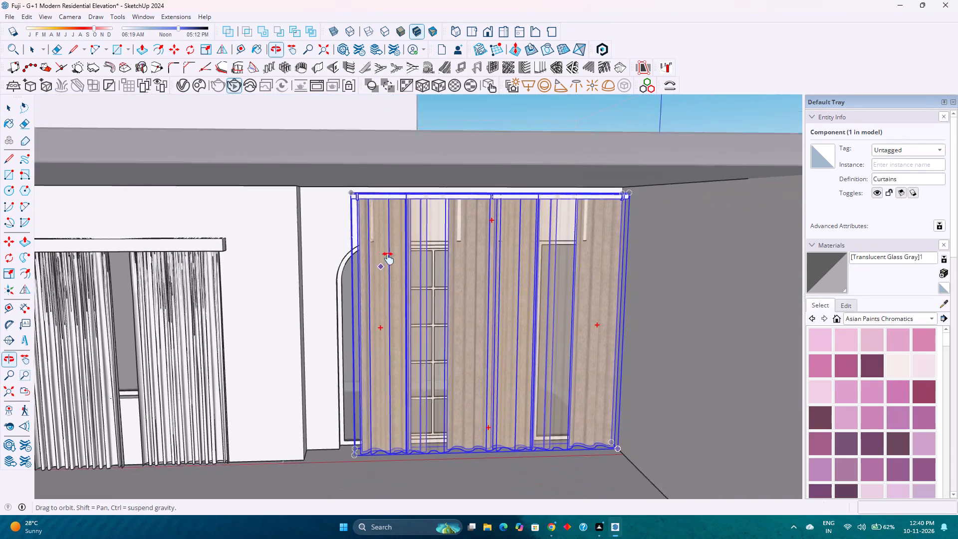
{"action": "middle_click_drag", "start_coordinate": [388, 259], "coordinate": [397, 248], "text": "shift"}
{"action": "key", "text": "s"}
{"action": "scroll", "coordinate": [362, 312], "scroll_direction": "up", "scroll_amount": 3}
{"action": "middle_click_drag", "start_coordinate": [362, 312], "coordinate": [387, 327]}
{"action": "scroll", "coordinate": [377, 317], "scroll_direction": "up", "scroll_amount": 2}
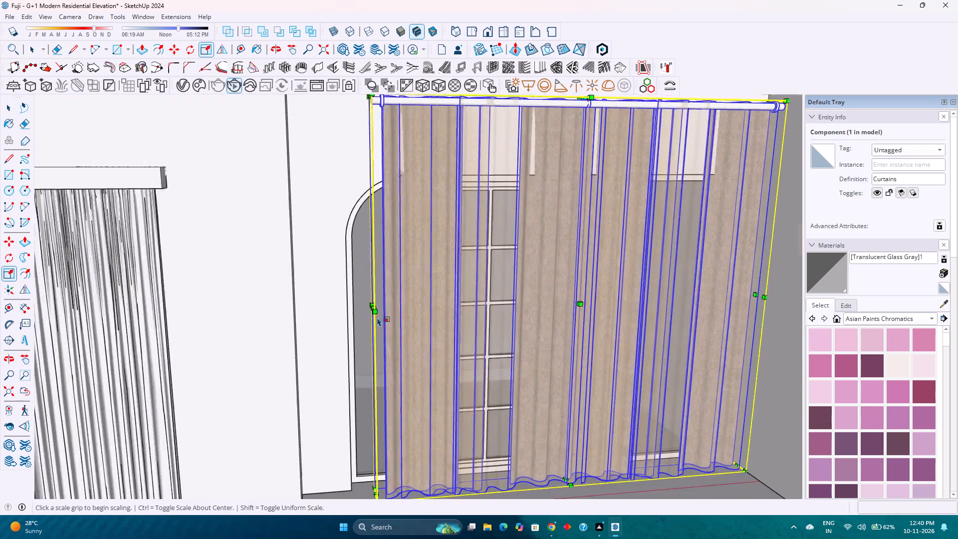
{"action": "scroll", "coordinate": [377, 317], "scroll_direction": "up", "scroll_amount": 2}
{"action": "left_click", "coordinate": [370, 301]}
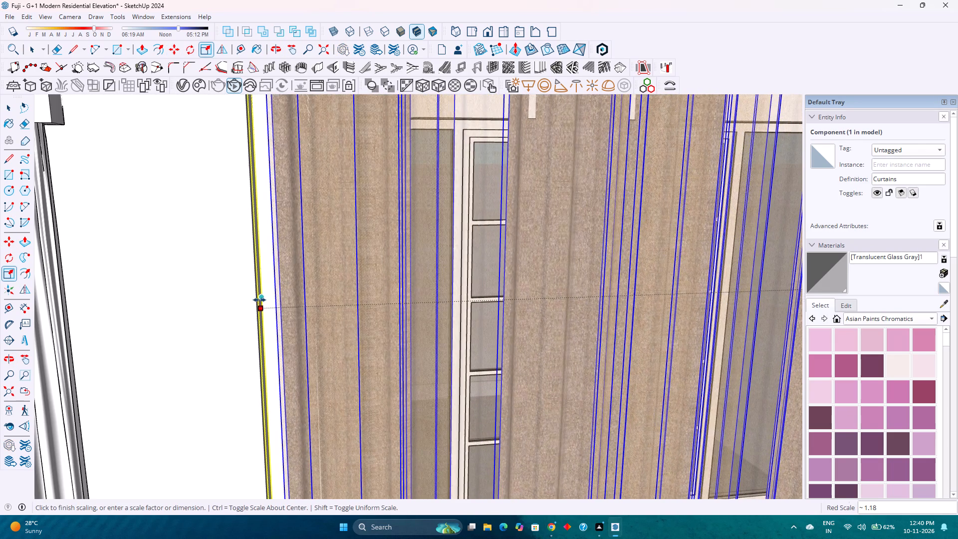
{"action": "left_click", "coordinate": [254, 296]}
{"action": "scroll", "coordinate": [460, 294], "scroll_direction": "down", "scroll_amount": 6}
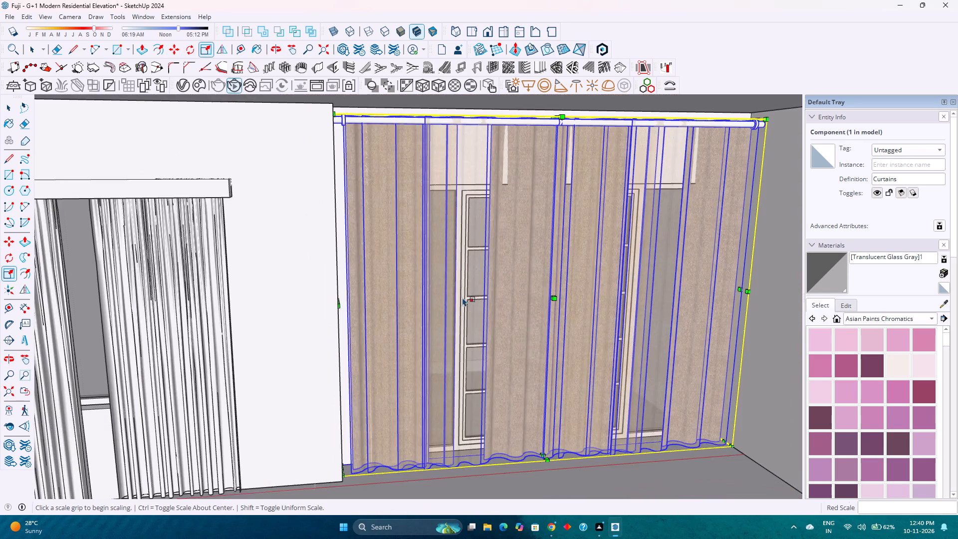
{"action": "middle_click_drag", "start_coordinate": [472, 316], "coordinate": [432, 253]}
{"action": "middle_click", "coordinate": [432, 253]}
{"action": "scroll", "coordinate": [432, 252], "scroll_direction": "down", "scroll_amount": 8}
{"action": "middle_click_drag", "start_coordinate": [439, 321], "coordinate": [440, 291]}
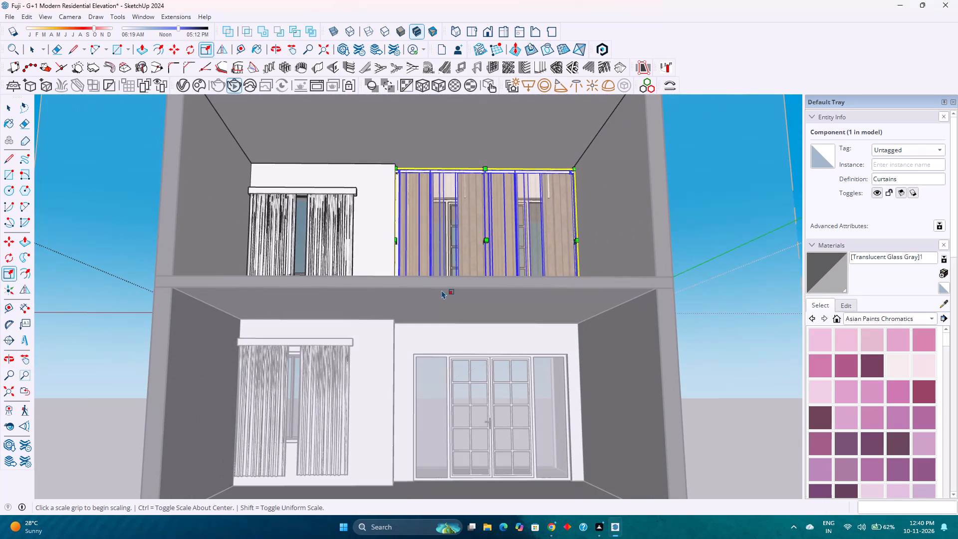
Copy the beige curtain into the ground-floor room, placing it at the floor corner where the door wall meets the side wall.
{"action": "key", "text": "space"}
{"action": "middle_click_drag", "start_coordinate": [444, 268], "coordinate": [449, 308]}
{"action": "key", "text": "ctrl+c"}
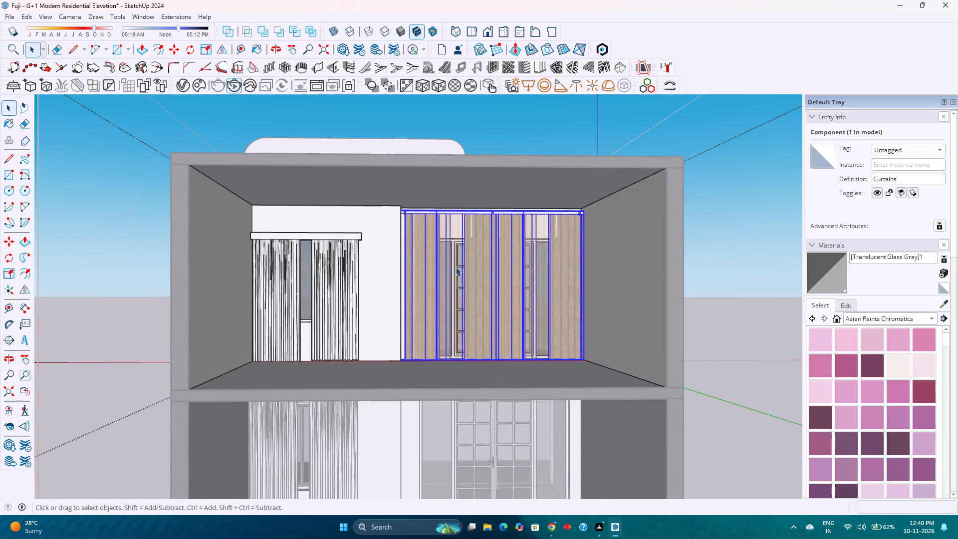
{"action": "scroll", "coordinate": [487, 327], "scroll_direction": "down", "scroll_amount": 4}
{"action": "left_click", "coordinate": [669, 334]}
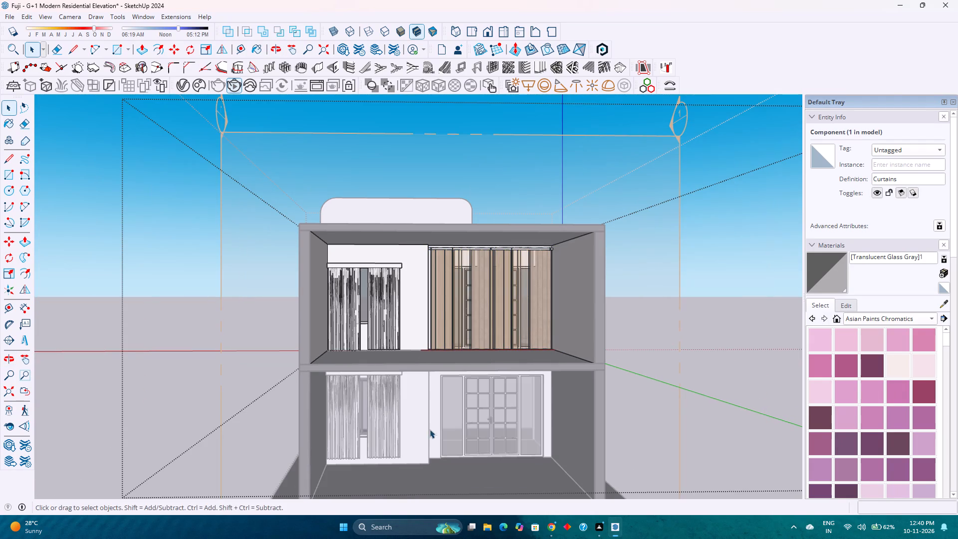
{"action": "scroll", "coordinate": [427, 433], "scroll_direction": "up", "scroll_amount": 4}
{"action": "double_click", "coordinate": [422, 403]}
{"action": "scroll", "coordinate": [420, 402], "scroll_direction": "up", "scroll_amount": 3}
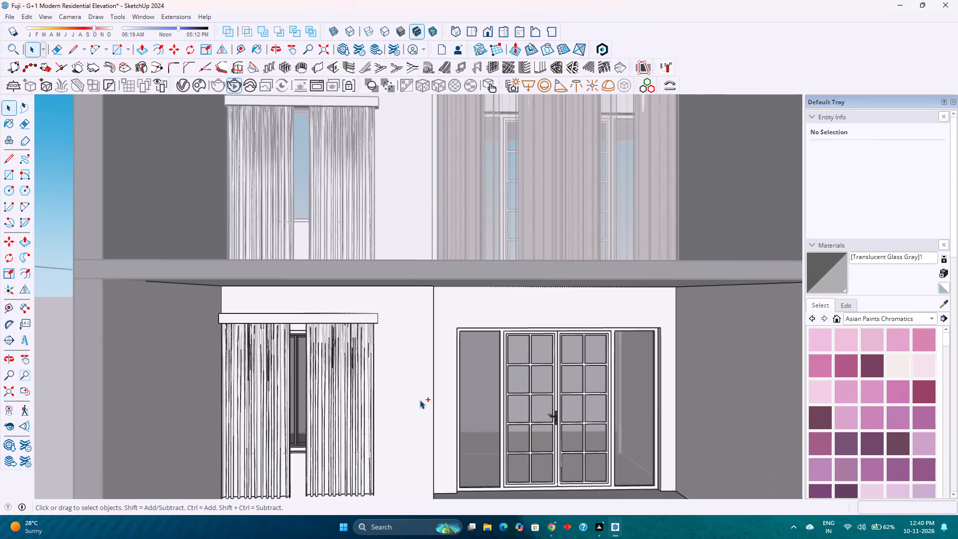
{"action": "key", "text": "ctrl+v"}
{"action": "scroll", "coordinate": [464, 429], "scroll_direction": "down", "scroll_amount": 4}
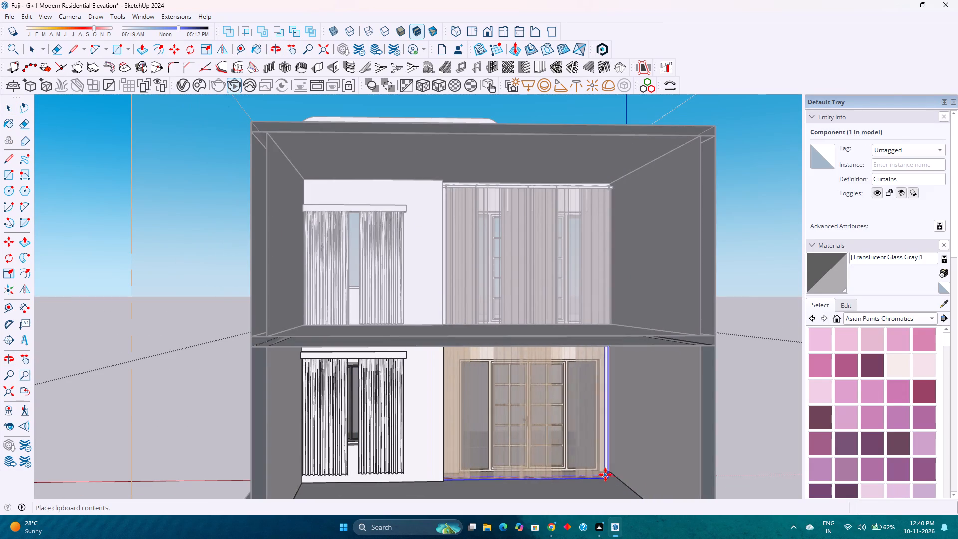
{"action": "left_click", "coordinate": [610, 471]}
{"action": "middle_click_drag", "start_coordinate": [560, 455], "coordinate": [545, 400]}
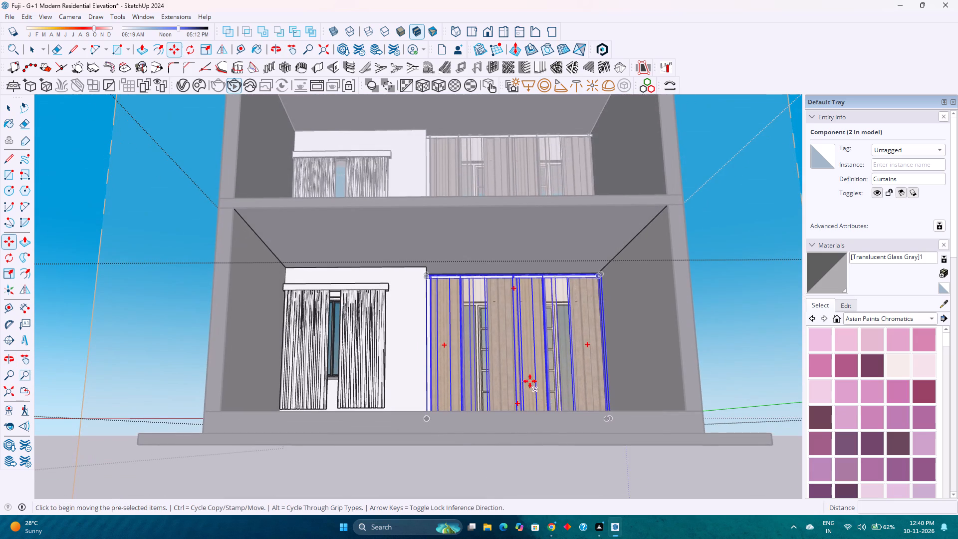
Scale the ground-floor beige curtain's height from its top to 0.90 along the blue axis.
{"action": "scroll", "coordinate": [517, 368], "scroll_direction": "up", "scroll_amount": 2}
{"action": "scroll", "coordinate": [473, 311], "scroll_direction": "up", "scroll_amount": 10}
{"action": "scroll", "coordinate": [493, 271], "scroll_direction": "up", "scroll_amount": 1}
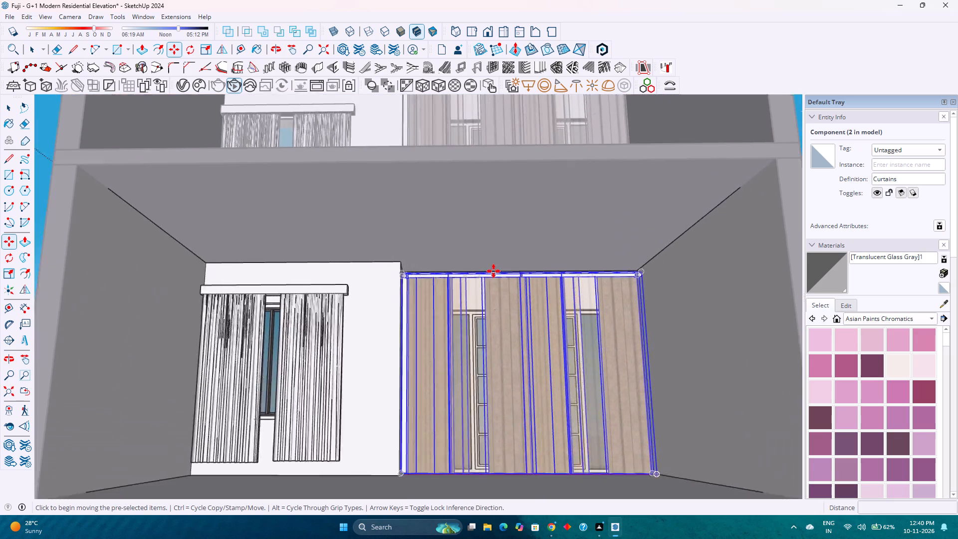
{"action": "scroll", "coordinate": [493, 271], "scroll_direction": "up", "scroll_amount": 7}
{"action": "middle_click_drag", "start_coordinate": [509, 298], "coordinate": [517, 319]}
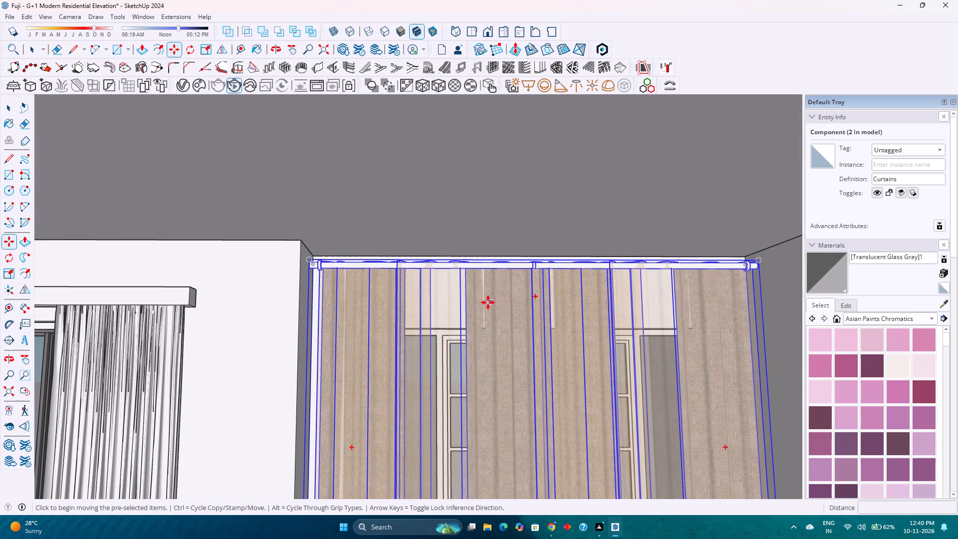
{"action": "key", "text": "s"}
{"action": "scroll", "coordinate": [521, 254], "scroll_direction": "up", "scroll_amount": 13}
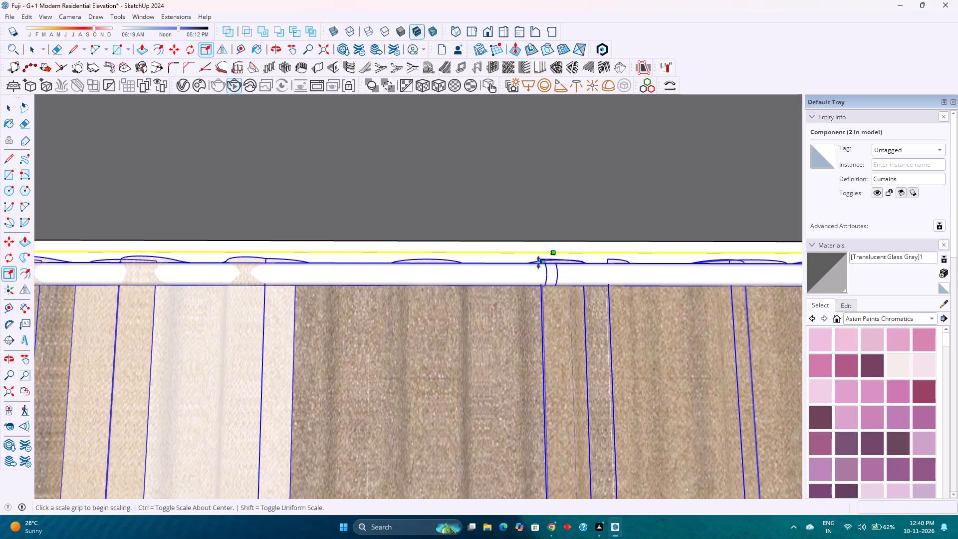
{"action": "left_click", "coordinate": [541, 261]}
{"action": "scroll", "coordinate": [544, 309], "scroll_direction": "down", "scroll_amount": 9}
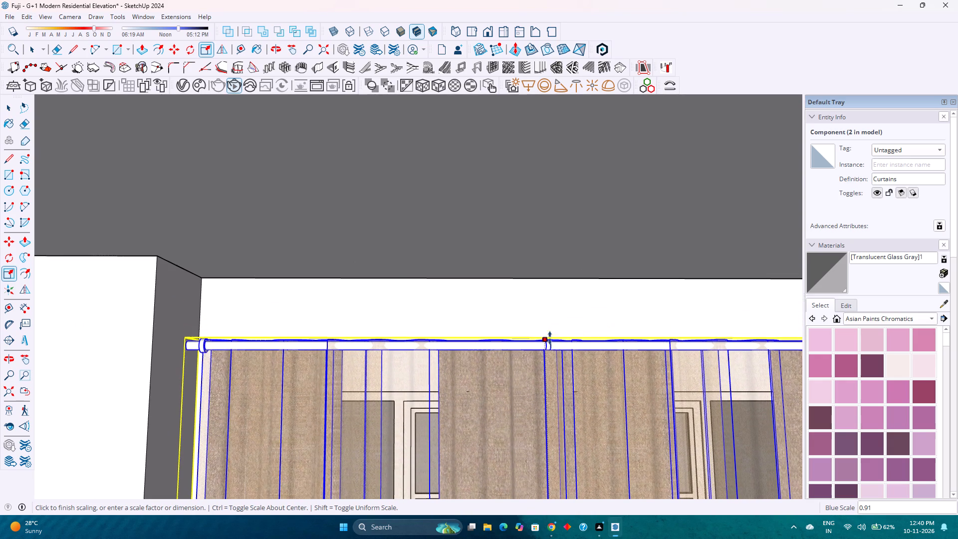
{"action": "left_click", "coordinate": [552, 343]}
{"action": "scroll", "coordinate": [523, 300], "scroll_direction": "down", "scroll_amount": 5}
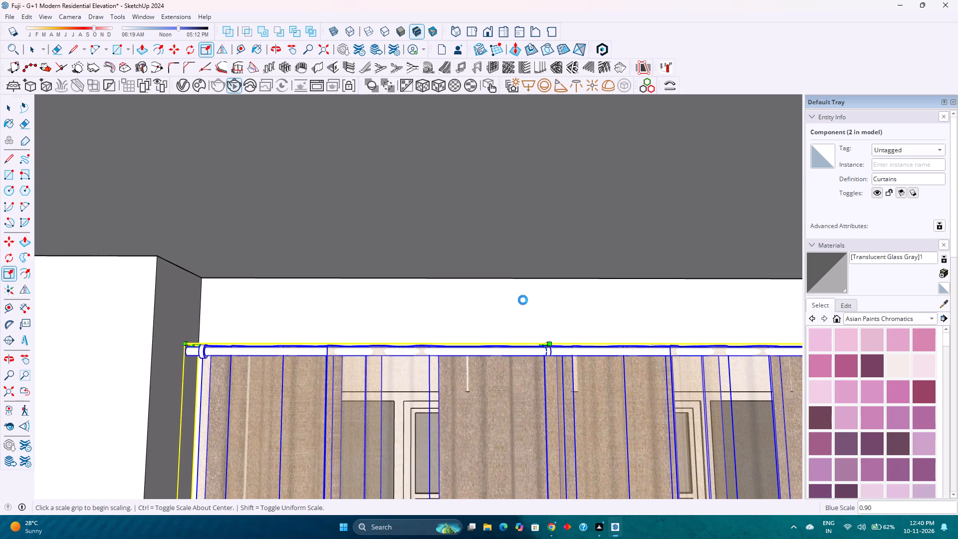
{"action": "key", "text": "space"}
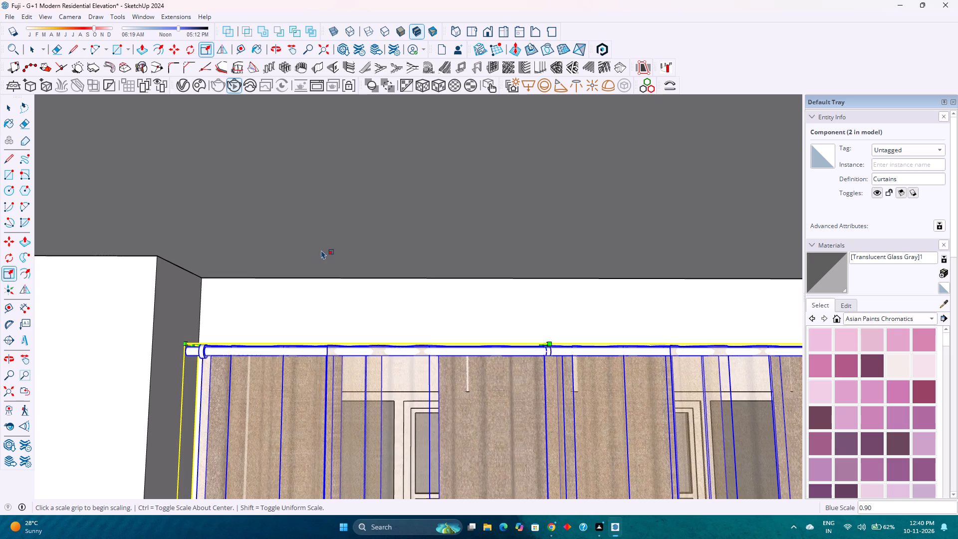
{"action": "scroll", "coordinate": [407, 296], "scroll_direction": "down", "scroll_amount": 15}
{"action": "left_click", "coordinate": [682, 275]}
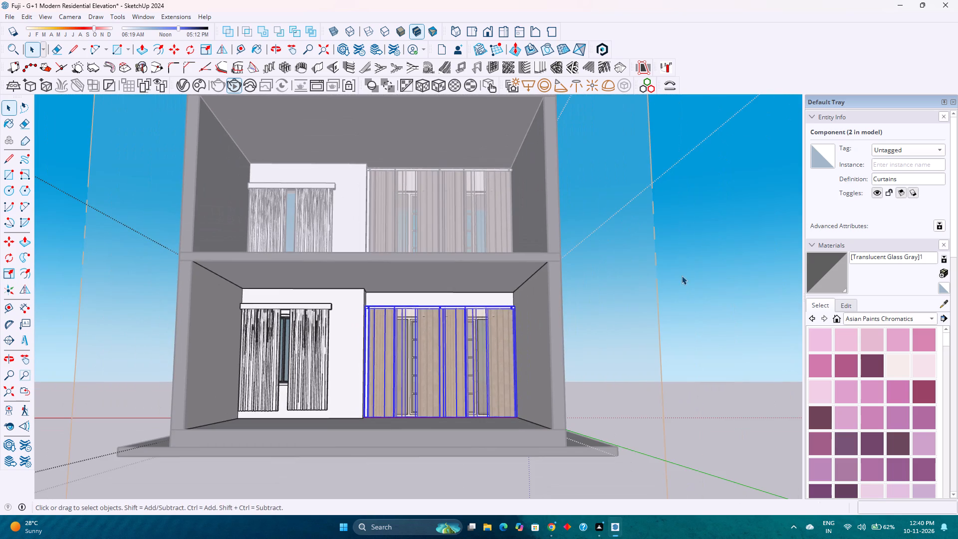
{"action": "scroll", "coordinate": [677, 282], "scroll_direction": "up", "scroll_amount": 2}
{"action": "middle_click_drag", "start_coordinate": [677, 282], "coordinate": [668, 316]}
{"action": "left_click", "coordinate": [664, 316]}
Scale the first-floor beige curtain's height from its top to 0.90 along the blue axis.
{"action": "middle_click_drag", "start_coordinate": [629, 288], "coordinate": [626, 291]}
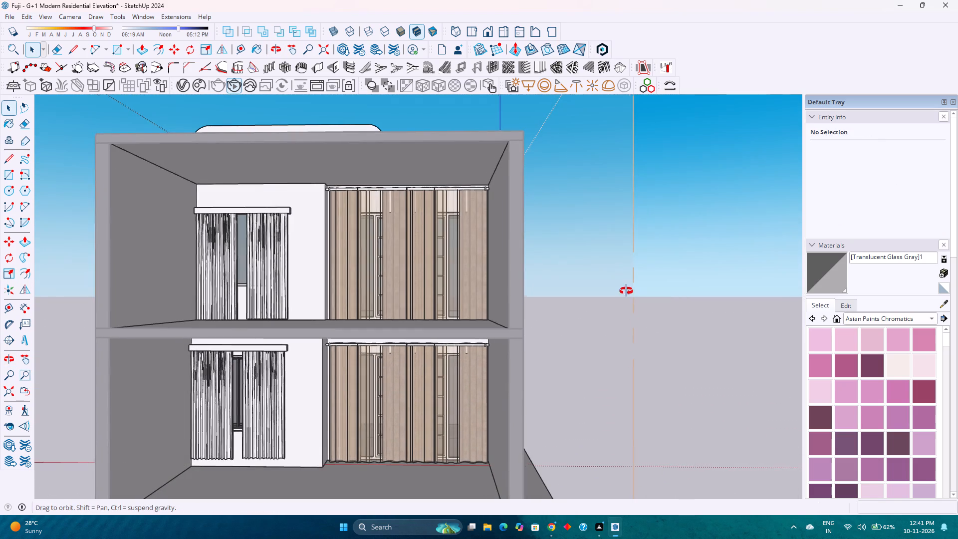
{"action": "middle_click_drag", "start_coordinate": [626, 291], "coordinate": [658, 274]}
{"action": "double_click", "coordinate": [460, 240]}
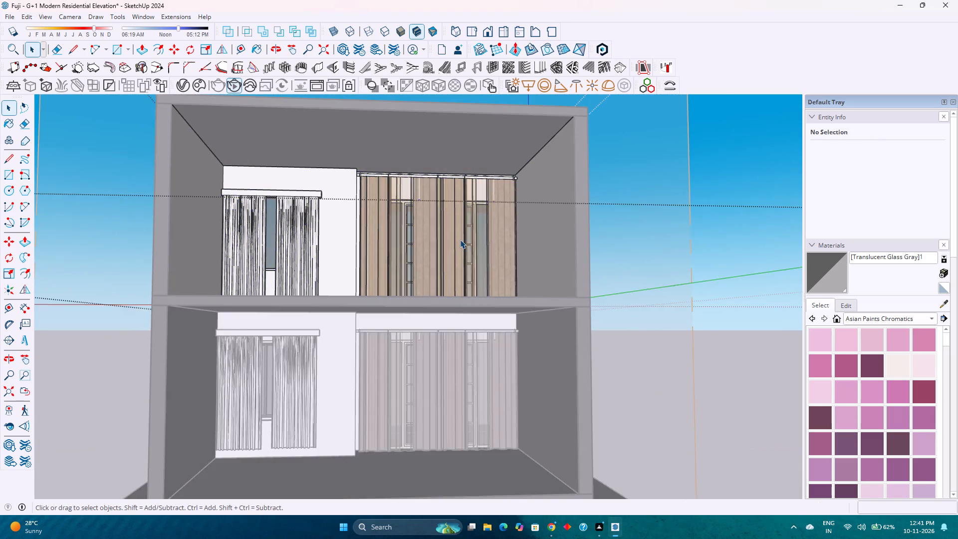
{"action": "scroll", "coordinate": [460, 240], "scroll_direction": "up", "scroll_amount": 3}
{"action": "left_click", "coordinate": [458, 238]}
{"action": "scroll", "coordinate": [457, 238], "scroll_direction": "up", "scroll_amount": 3}
{"action": "key", "text": "s"}
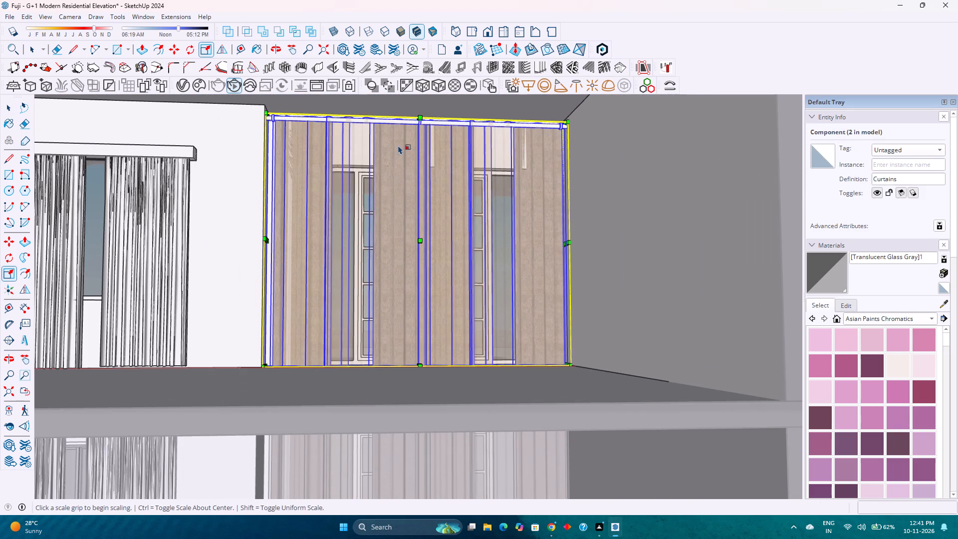
{"action": "scroll", "coordinate": [401, 143], "scroll_direction": "up", "scroll_amount": 9}
{"action": "middle_click_drag", "start_coordinate": [463, 194], "coordinate": [476, 284], "text": "shift"}
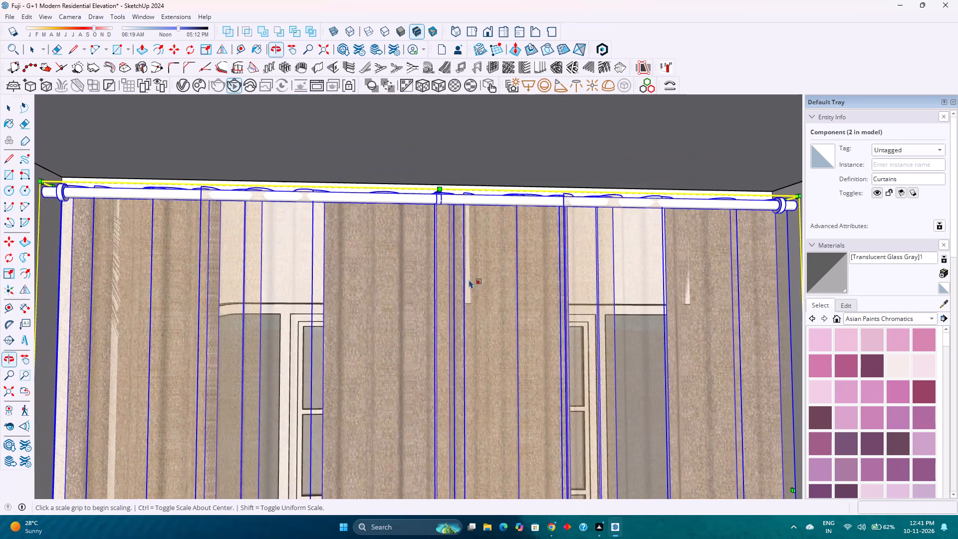
{"action": "scroll", "coordinate": [441, 197], "scroll_direction": "up", "scroll_amount": 6}
{"action": "left_click", "coordinate": [434, 194]}
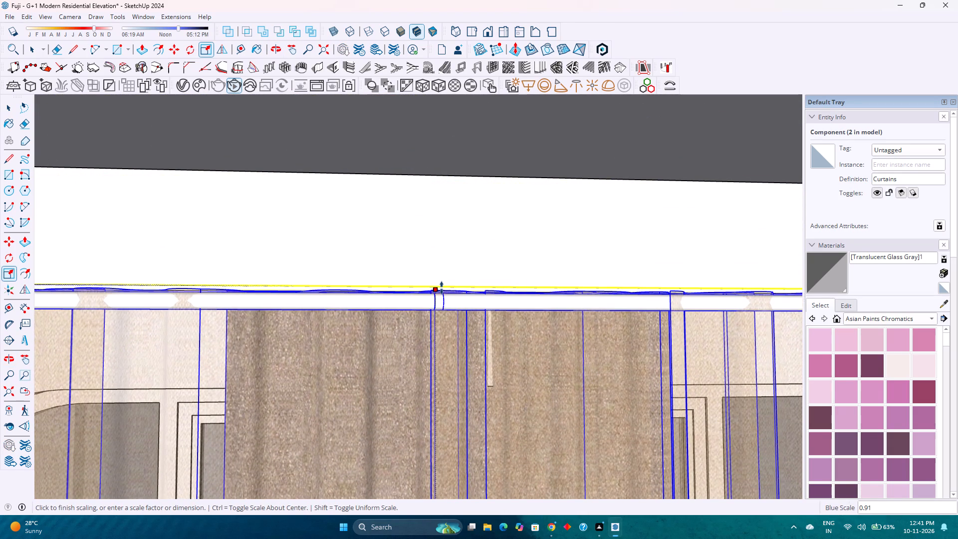
{"action": "left_click", "coordinate": [444, 297]}
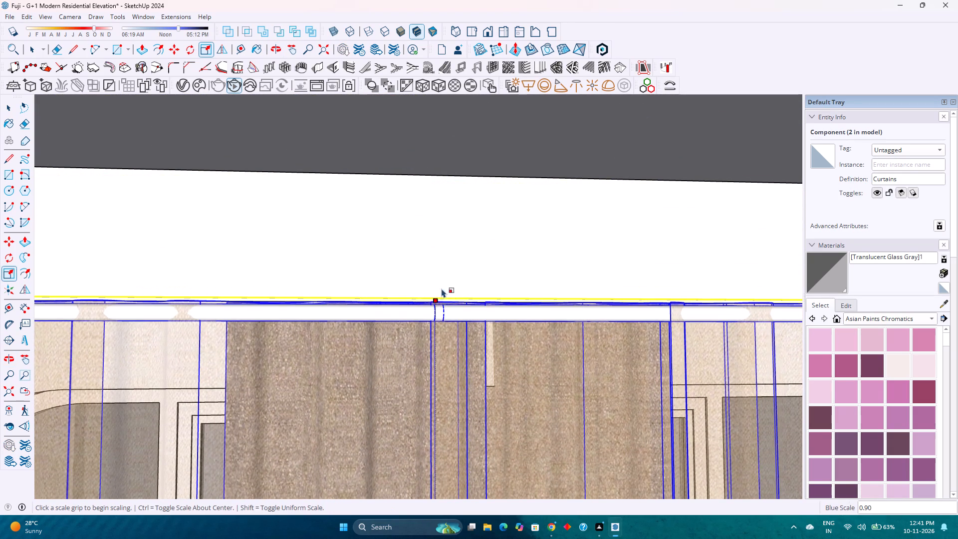
{"action": "scroll", "coordinate": [441, 267], "scroll_direction": "down", "scroll_amount": 10}
{"action": "key", "text": "space"}
{"action": "scroll", "coordinate": [441, 266], "scroll_direction": "down", "scroll_amount": 5}
{"action": "key", "text": "Escape"}
{"action": "scroll", "coordinate": [441, 264], "scroll_direction": "down", "scroll_amount": 4}
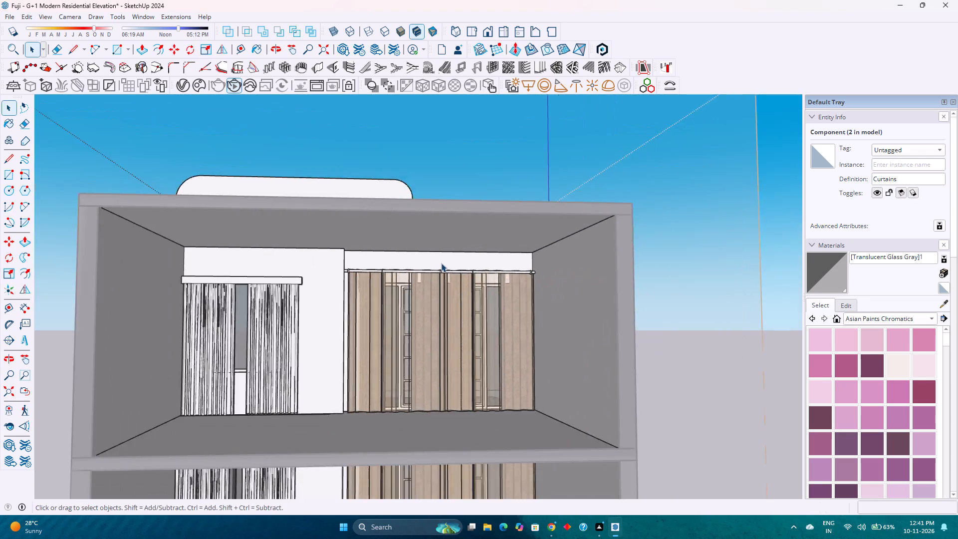
{"action": "scroll", "coordinate": [441, 263], "scroll_direction": "down", "scroll_amount": 10}
{"action": "middle_click_drag", "start_coordinate": [511, 308], "coordinate": [488, 268]}
{"action": "left_click", "coordinate": [558, 279]}
{"action": "left_click", "coordinate": [626, 284]}
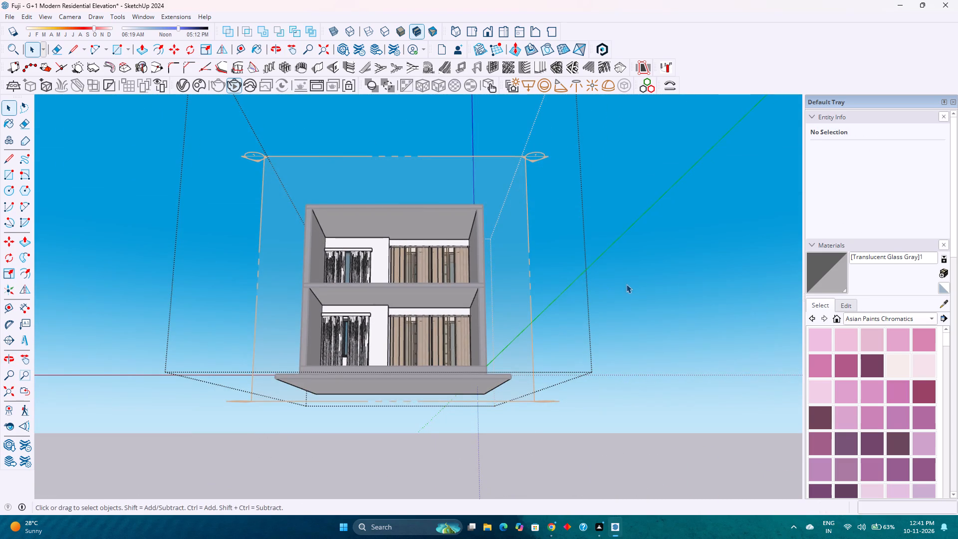
Delete the section plane cutting through the house.
{"action": "middle_click_drag", "start_coordinate": [629, 284], "coordinate": [559, 318]}
{"action": "scroll", "coordinate": [528, 321], "scroll_direction": "up", "scroll_amount": 4}
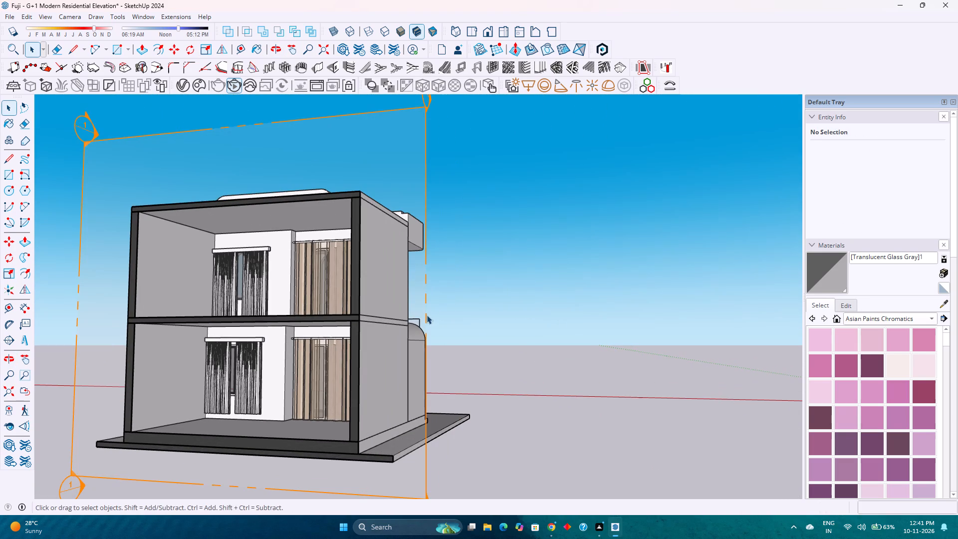
{"action": "left_click", "coordinate": [425, 313]}
{"action": "key", "text": "Delete"}
{"action": "scroll", "coordinate": [483, 283], "scroll_direction": "down", "scroll_amount": 4}
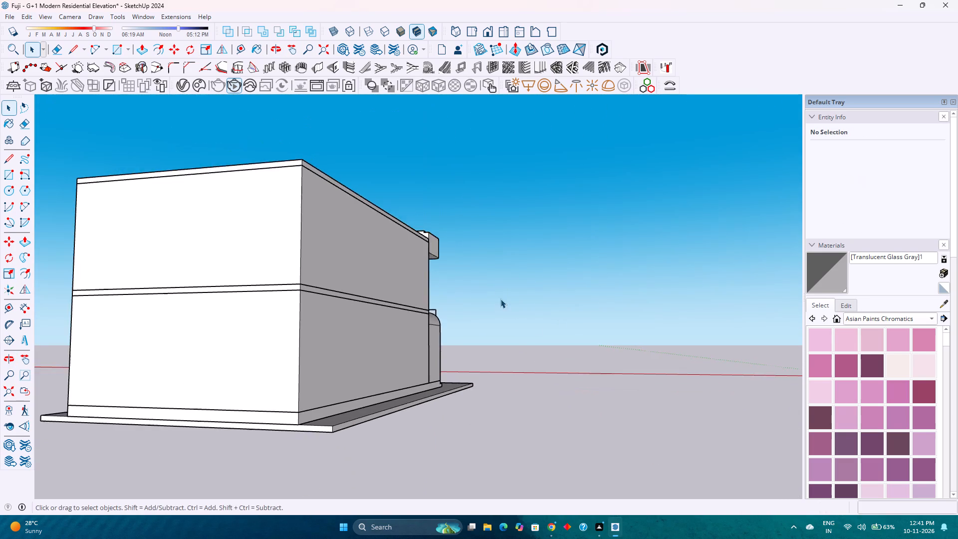
Switch to the front view of the house and save the model.
{"action": "middle_click_drag", "start_coordinate": [538, 333], "coordinate": [496, 353]}
{"action": "left_click", "coordinate": [481, 27]}
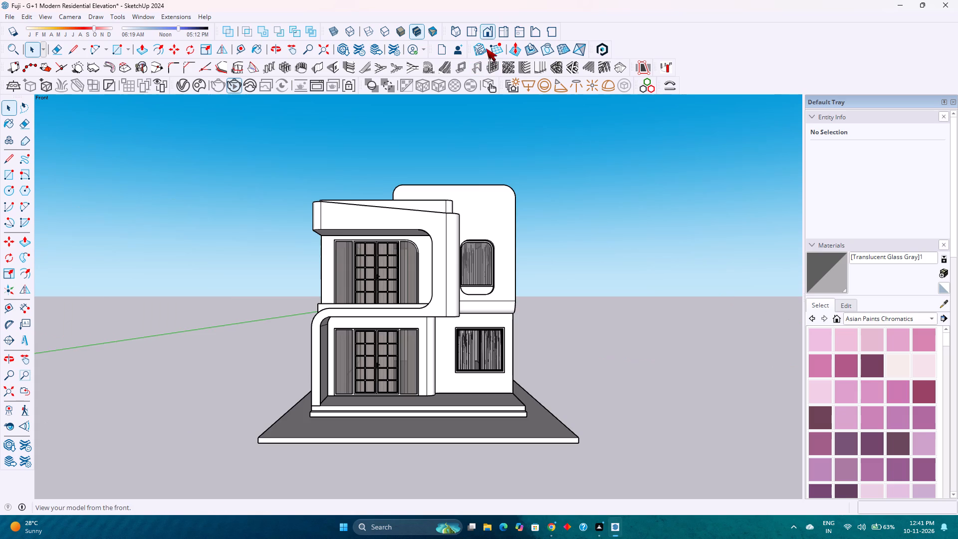
{"action": "scroll", "coordinate": [380, 352], "scroll_direction": "up", "scroll_amount": 5}
{"action": "scroll", "coordinate": [380, 352], "scroll_direction": "down", "scroll_amount": 1}
{"action": "scroll", "coordinate": [380, 352], "scroll_direction": "up", "scroll_amount": 3}
{"action": "scroll", "coordinate": [380, 352], "scroll_direction": "down", "scroll_amount": 2}
{"action": "scroll", "coordinate": [380, 352], "scroll_direction": "up", "scroll_amount": 2}
{"action": "scroll", "coordinate": [380, 351], "scroll_direction": "down", "scroll_amount": 3}
{"action": "scroll", "coordinate": [380, 351], "scroll_direction": "up", "scroll_amount": 4}
{"action": "scroll", "coordinate": [380, 350], "scroll_direction": "down", "scroll_amount": 4}
{"action": "scroll", "coordinate": [379, 350], "scroll_direction": "up", "scroll_amount": 3}
{"action": "scroll", "coordinate": [379, 348], "scroll_direction": "down", "scroll_amount": 3}
{"action": "scroll", "coordinate": [378, 347], "scroll_direction": "up", "scroll_amount": 3}
{"action": "scroll", "coordinate": [380, 346], "scroll_direction": "down", "scroll_amount": 4}
{"action": "scroll", "coordinate": [378, 342], "scroll_direction": "up", "scroll_amount": 1, "text": "ctrl"}
{"action": "key", "text": "ctrl+s"}
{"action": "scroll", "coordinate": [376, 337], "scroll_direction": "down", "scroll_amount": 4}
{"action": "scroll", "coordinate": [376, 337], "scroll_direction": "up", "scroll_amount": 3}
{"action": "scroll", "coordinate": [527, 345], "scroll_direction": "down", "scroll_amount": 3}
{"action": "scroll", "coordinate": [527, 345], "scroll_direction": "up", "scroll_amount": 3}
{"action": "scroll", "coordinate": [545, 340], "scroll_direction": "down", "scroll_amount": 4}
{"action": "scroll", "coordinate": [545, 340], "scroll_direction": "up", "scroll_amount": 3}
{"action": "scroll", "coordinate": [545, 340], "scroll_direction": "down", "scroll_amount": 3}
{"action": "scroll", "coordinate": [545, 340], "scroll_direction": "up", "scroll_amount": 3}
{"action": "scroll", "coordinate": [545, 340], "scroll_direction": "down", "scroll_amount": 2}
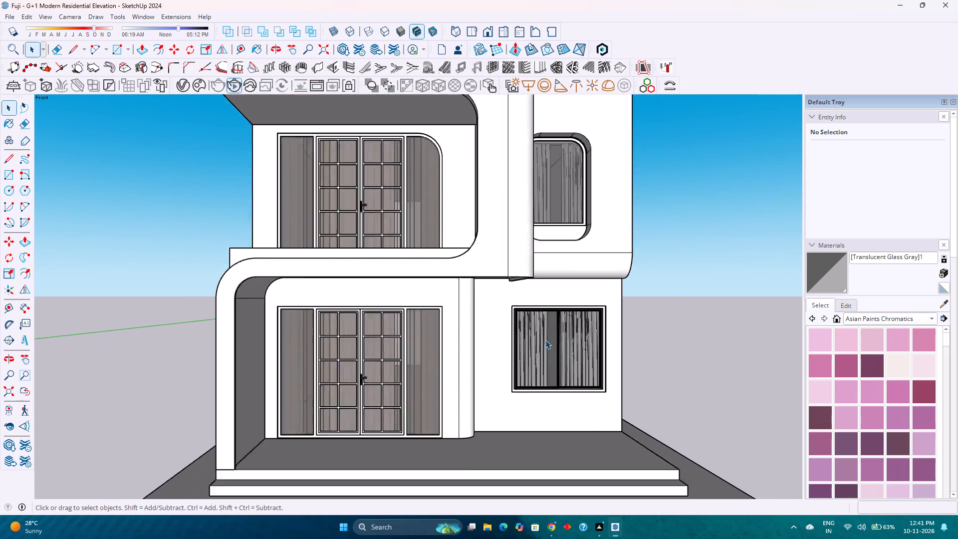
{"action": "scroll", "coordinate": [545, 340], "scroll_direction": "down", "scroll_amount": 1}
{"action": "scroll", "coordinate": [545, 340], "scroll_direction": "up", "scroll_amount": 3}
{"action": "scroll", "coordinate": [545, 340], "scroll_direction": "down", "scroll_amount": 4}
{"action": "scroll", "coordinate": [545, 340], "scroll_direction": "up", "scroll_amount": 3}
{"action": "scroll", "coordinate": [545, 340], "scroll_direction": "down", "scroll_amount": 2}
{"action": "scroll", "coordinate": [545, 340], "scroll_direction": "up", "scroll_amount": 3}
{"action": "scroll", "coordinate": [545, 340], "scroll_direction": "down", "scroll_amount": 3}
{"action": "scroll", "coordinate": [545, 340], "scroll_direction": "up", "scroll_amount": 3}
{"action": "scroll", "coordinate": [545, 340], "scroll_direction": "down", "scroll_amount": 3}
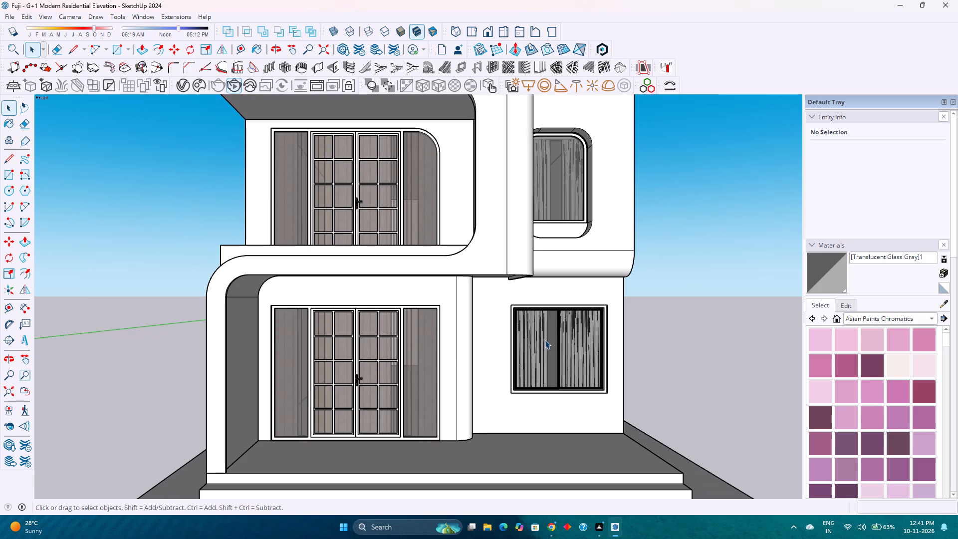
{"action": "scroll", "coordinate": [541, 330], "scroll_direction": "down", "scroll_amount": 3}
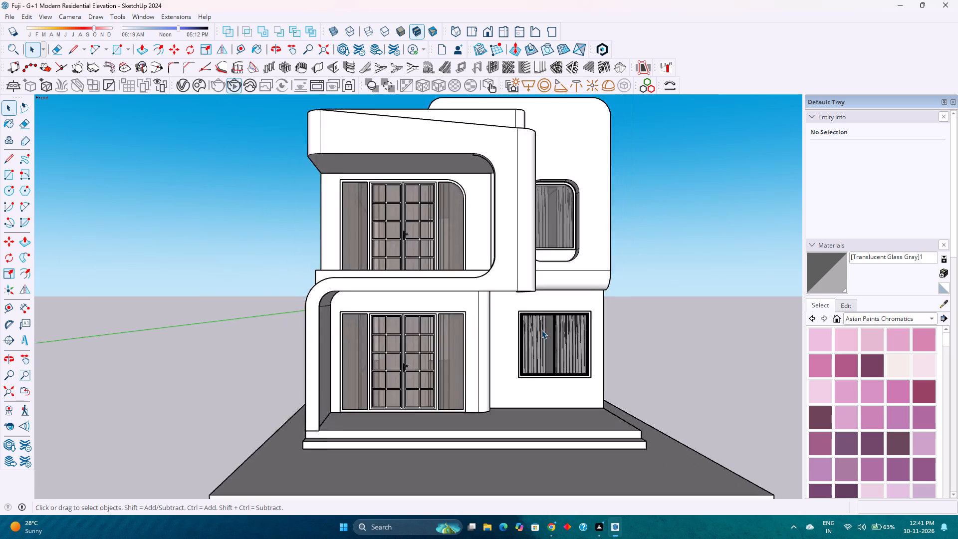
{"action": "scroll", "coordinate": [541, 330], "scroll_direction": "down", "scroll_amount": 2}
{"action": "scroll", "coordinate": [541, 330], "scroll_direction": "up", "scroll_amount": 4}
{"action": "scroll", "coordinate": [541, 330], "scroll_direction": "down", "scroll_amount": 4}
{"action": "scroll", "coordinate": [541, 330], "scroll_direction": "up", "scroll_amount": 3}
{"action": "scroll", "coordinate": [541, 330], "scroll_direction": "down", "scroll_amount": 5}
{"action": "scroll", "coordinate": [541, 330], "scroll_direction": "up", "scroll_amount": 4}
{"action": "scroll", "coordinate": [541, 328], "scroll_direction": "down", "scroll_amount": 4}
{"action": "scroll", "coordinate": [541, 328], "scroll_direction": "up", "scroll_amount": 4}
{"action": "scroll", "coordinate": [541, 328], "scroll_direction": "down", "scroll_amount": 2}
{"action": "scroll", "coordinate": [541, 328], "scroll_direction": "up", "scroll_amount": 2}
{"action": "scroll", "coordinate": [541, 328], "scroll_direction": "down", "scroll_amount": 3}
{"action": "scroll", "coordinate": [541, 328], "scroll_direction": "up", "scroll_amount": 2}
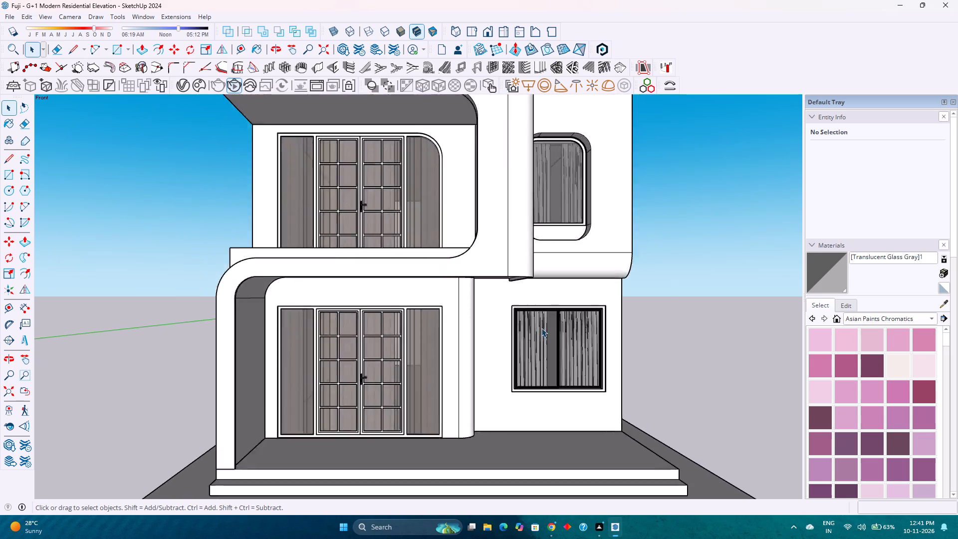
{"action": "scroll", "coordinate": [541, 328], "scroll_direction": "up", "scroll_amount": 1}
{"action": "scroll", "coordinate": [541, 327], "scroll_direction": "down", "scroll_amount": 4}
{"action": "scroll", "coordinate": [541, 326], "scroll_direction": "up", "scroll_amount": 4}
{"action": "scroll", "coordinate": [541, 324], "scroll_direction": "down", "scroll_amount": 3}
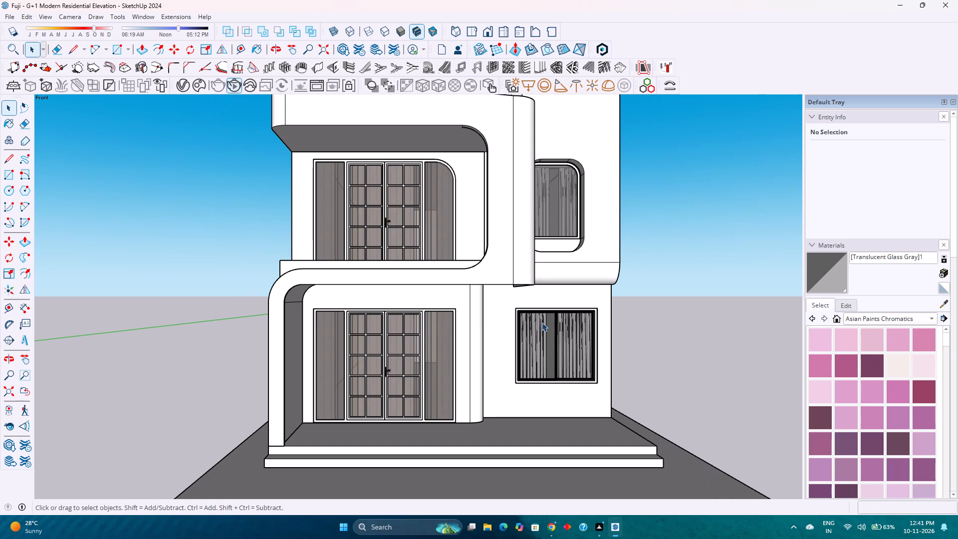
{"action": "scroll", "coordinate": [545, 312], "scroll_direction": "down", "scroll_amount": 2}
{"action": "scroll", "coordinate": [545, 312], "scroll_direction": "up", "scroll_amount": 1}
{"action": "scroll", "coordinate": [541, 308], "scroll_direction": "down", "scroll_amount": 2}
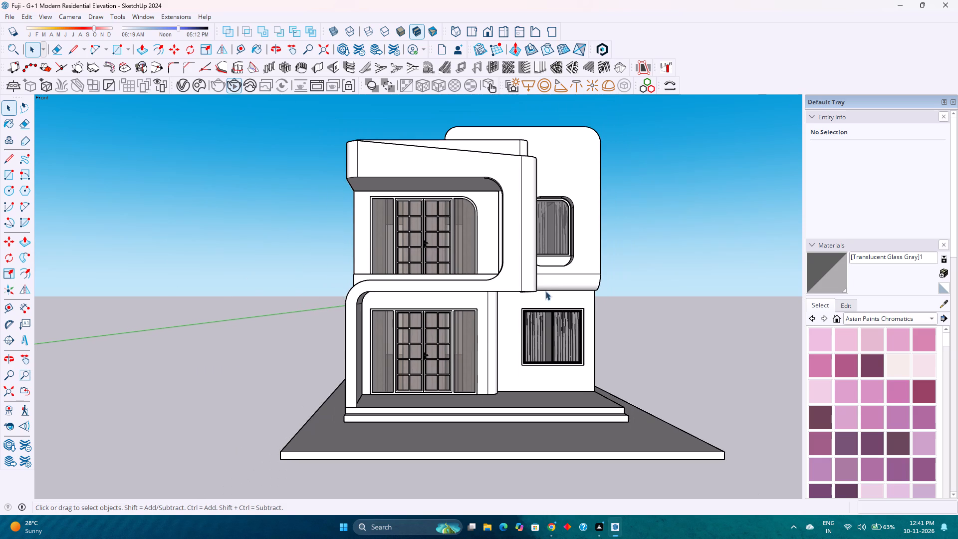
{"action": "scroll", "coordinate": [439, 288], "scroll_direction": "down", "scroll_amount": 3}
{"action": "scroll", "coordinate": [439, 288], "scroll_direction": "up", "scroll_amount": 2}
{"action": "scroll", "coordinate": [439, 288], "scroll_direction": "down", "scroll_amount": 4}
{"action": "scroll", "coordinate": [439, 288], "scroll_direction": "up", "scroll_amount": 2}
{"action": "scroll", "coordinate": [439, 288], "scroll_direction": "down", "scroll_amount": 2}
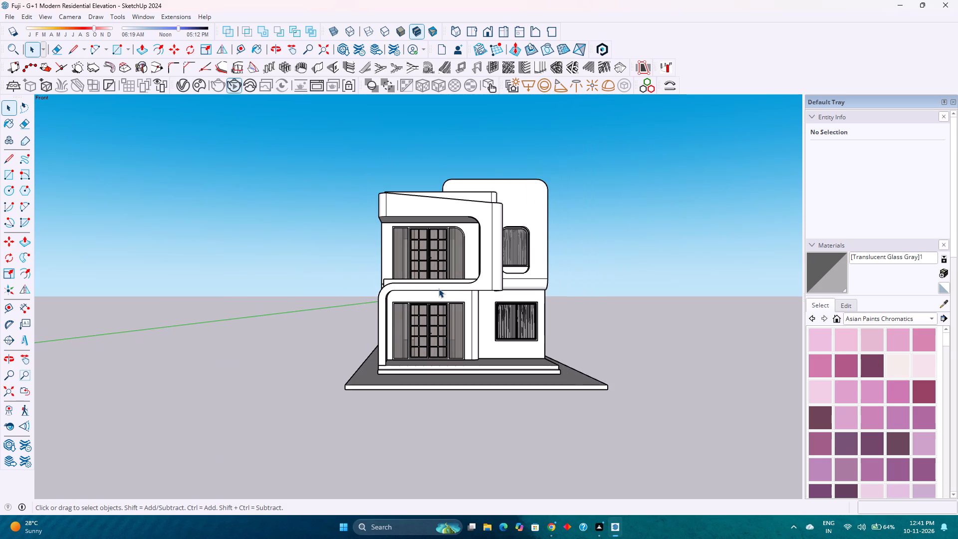
Examine the front elevation's curved balcony frame and sloped roof parapet from above.
{"action": "scroll", "coordinate": [533, 186], "scroll_direction": "up", "scroll_amount": 4}
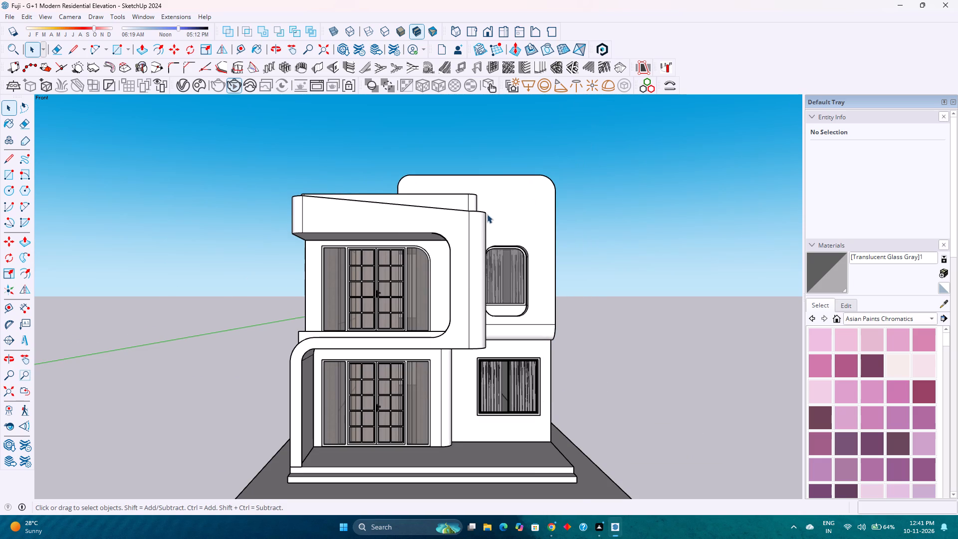
{"action": "scroll", "coordinate": [462, 244], "scroll_direction": "up", "scroll_amount": 2}
{"action": "middle_click_drag", "start_coordinate": [482, 230], "coordinate": [338, 375]}
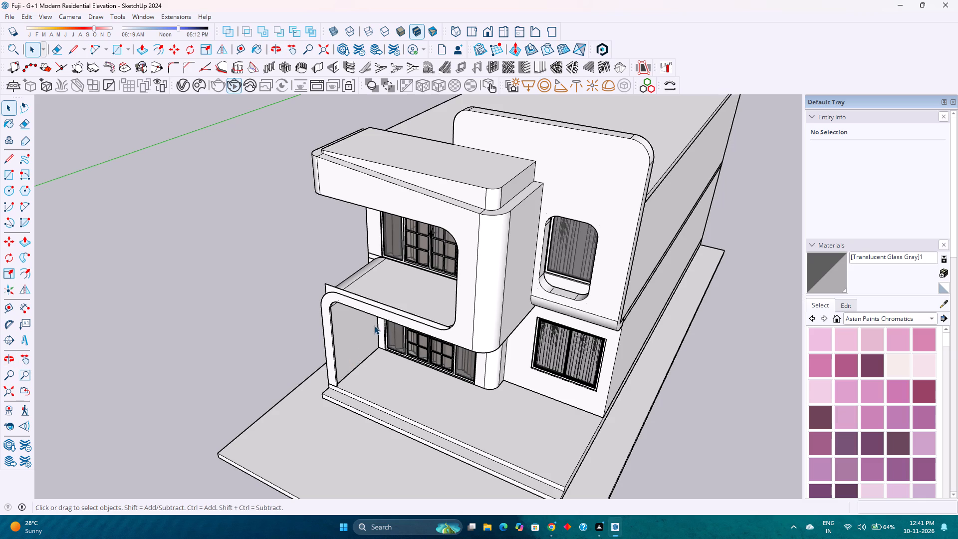
{"action": "scroll", "coordinate": [499, 192], "scroll_direction": "up", "scroll_amount": 9}
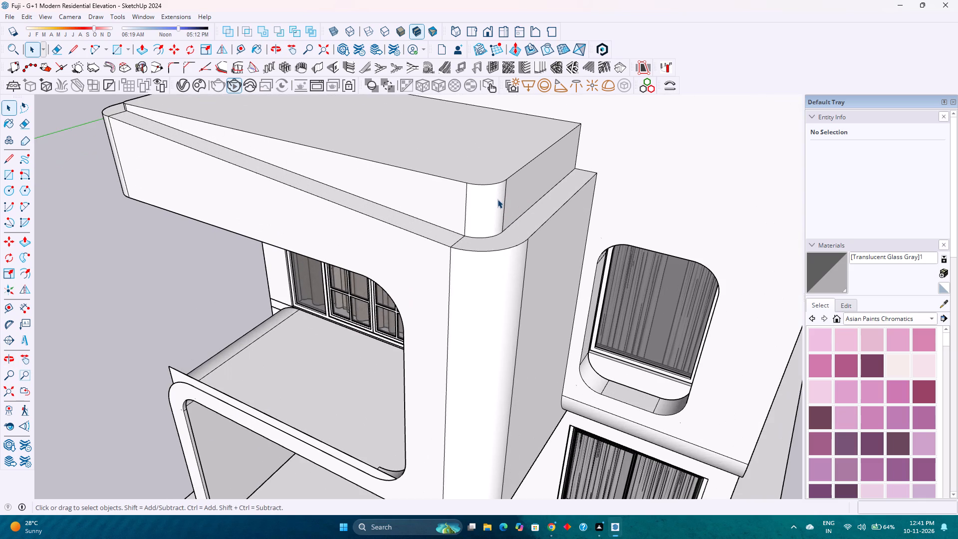